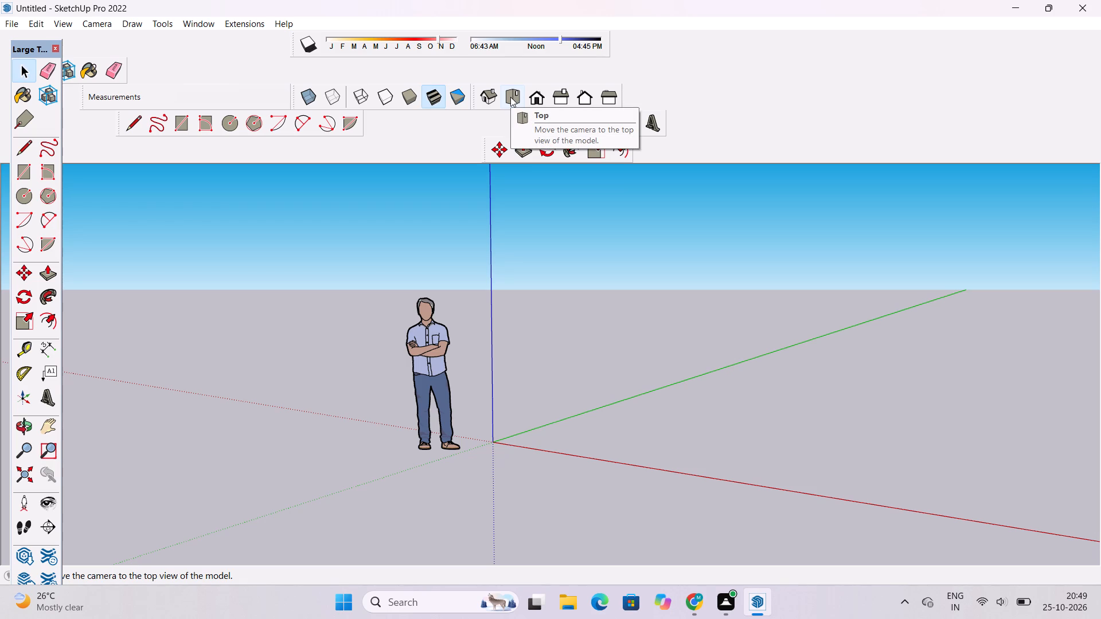
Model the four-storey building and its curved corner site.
Switch the camera to the top view.
left_click(510, 97)
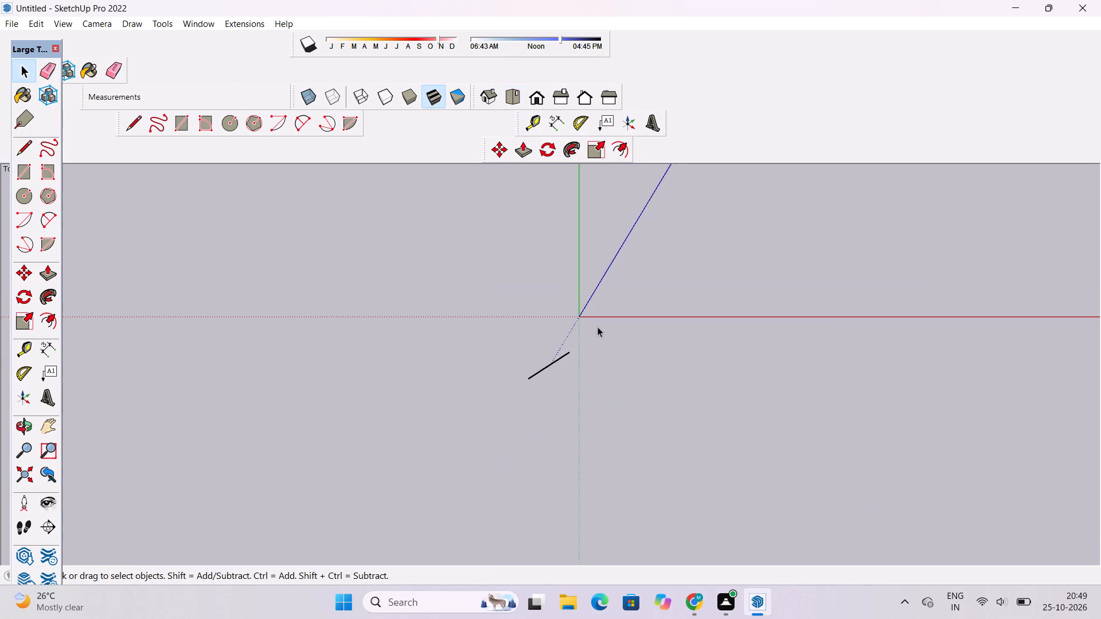
scroll(598, 327, "up", 13)
scroll(611, 314, "up", 15)
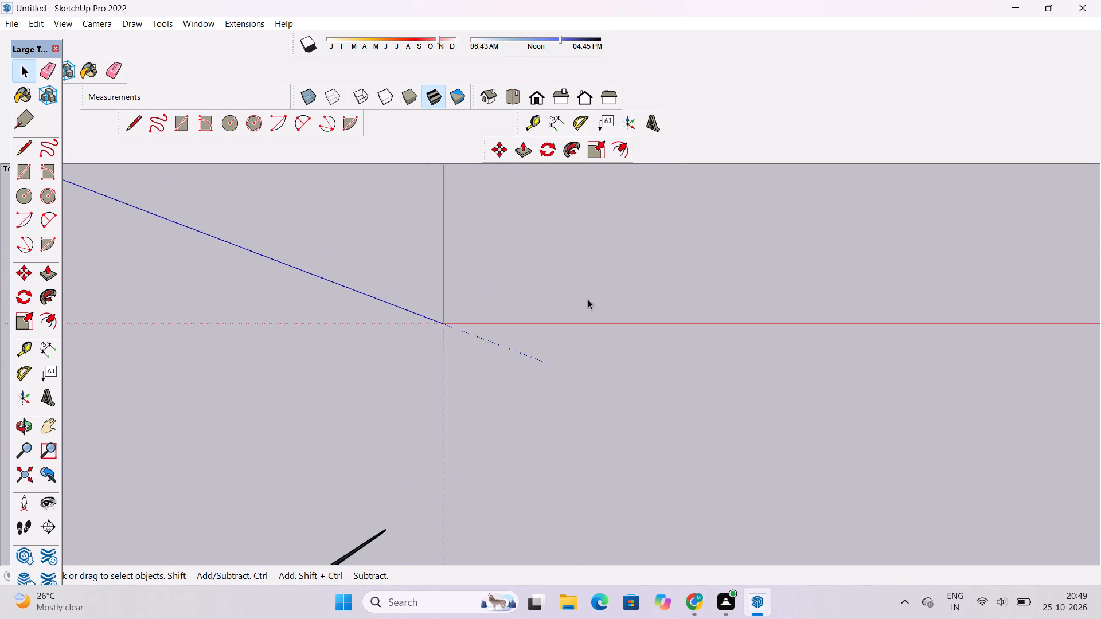
scroll(588, 299, "up", 6)
scroll(370, 336, "up", 20)
scroll(370, 336, "up", 6)
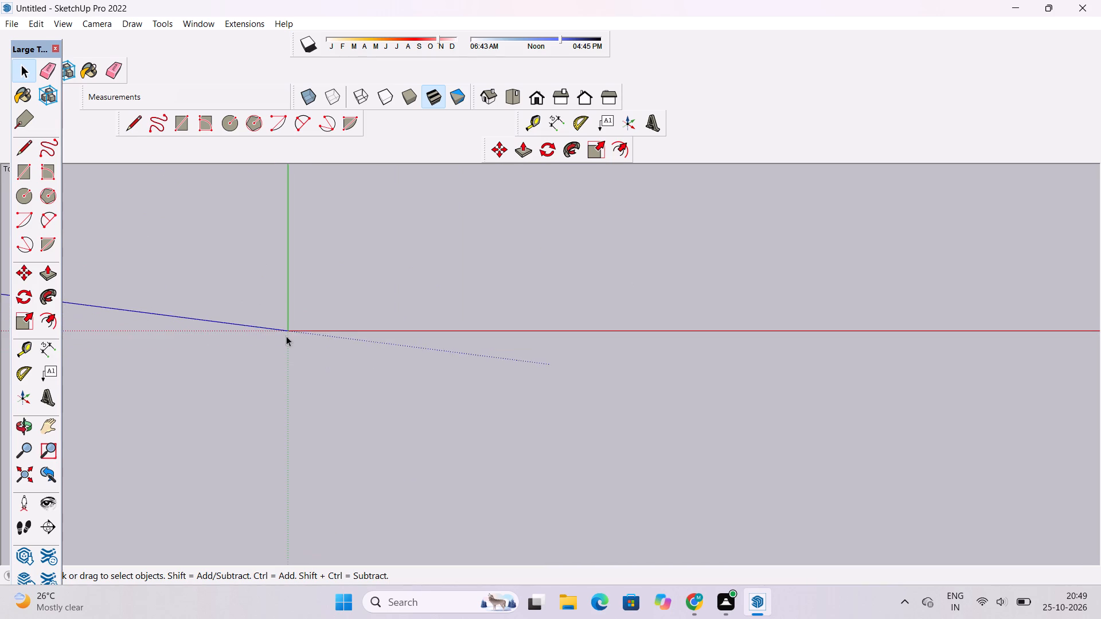
scroll(286, 336, "up", 14)
scroll(299, 332, "up", 13)
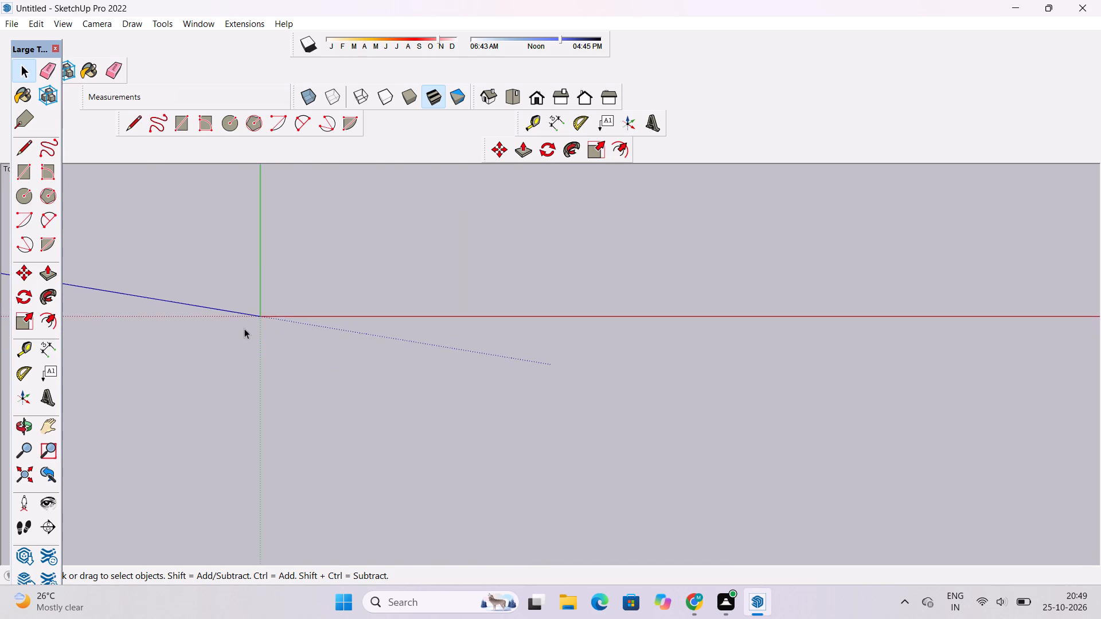
scroll(244, 328, "up", 20)
scroll(244, 328, "up", 10)
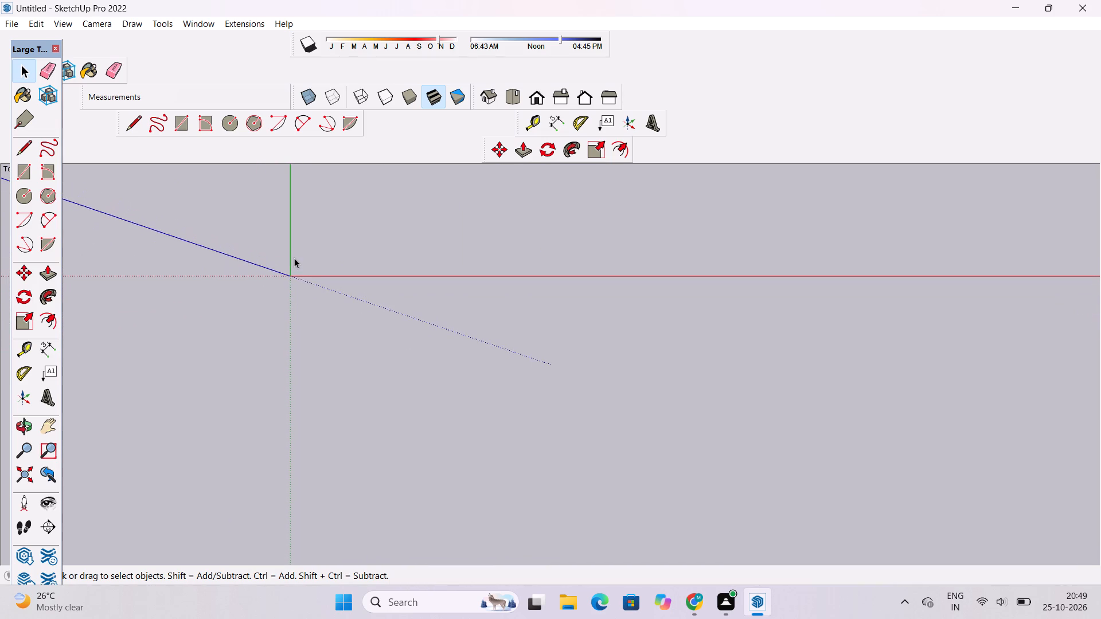
scroll(298, 278, "up", 18)
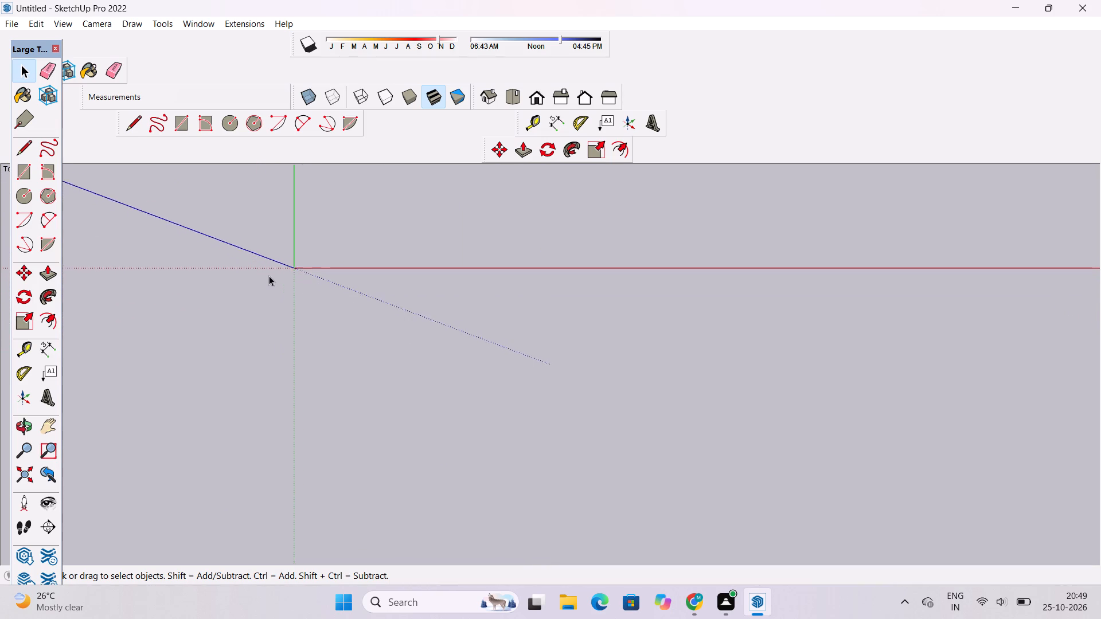
scroll(269, 276, "up", 9)
scroll(304, 258, "up", 20)
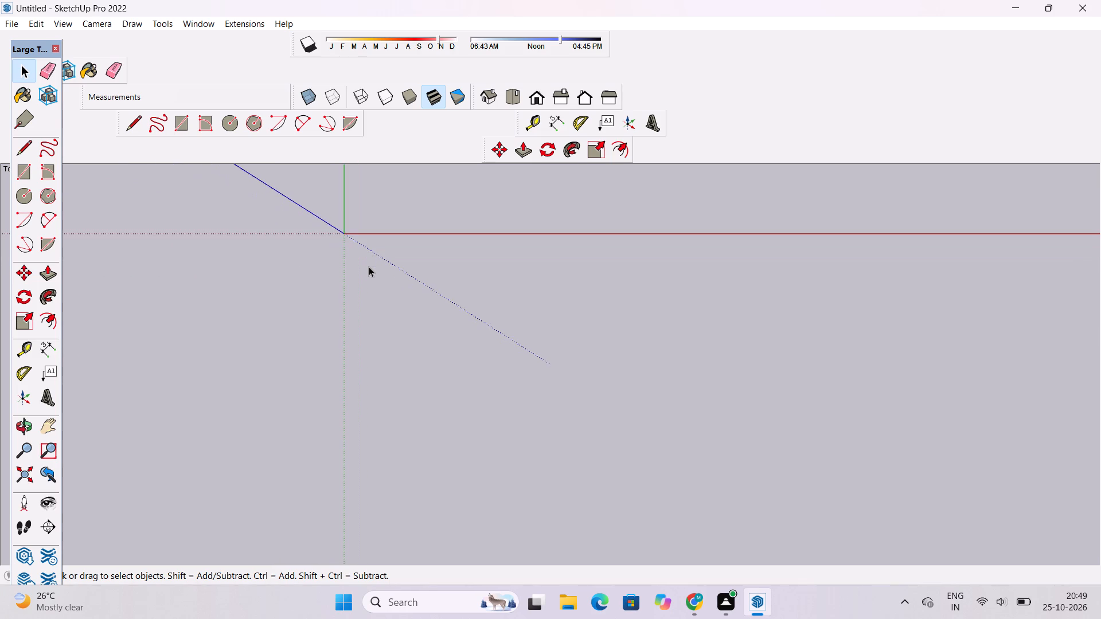
scroll(342, 211, "up", 6)
scroll(342, 211, "down", 6)
scroll(349, 192, "up", 7)
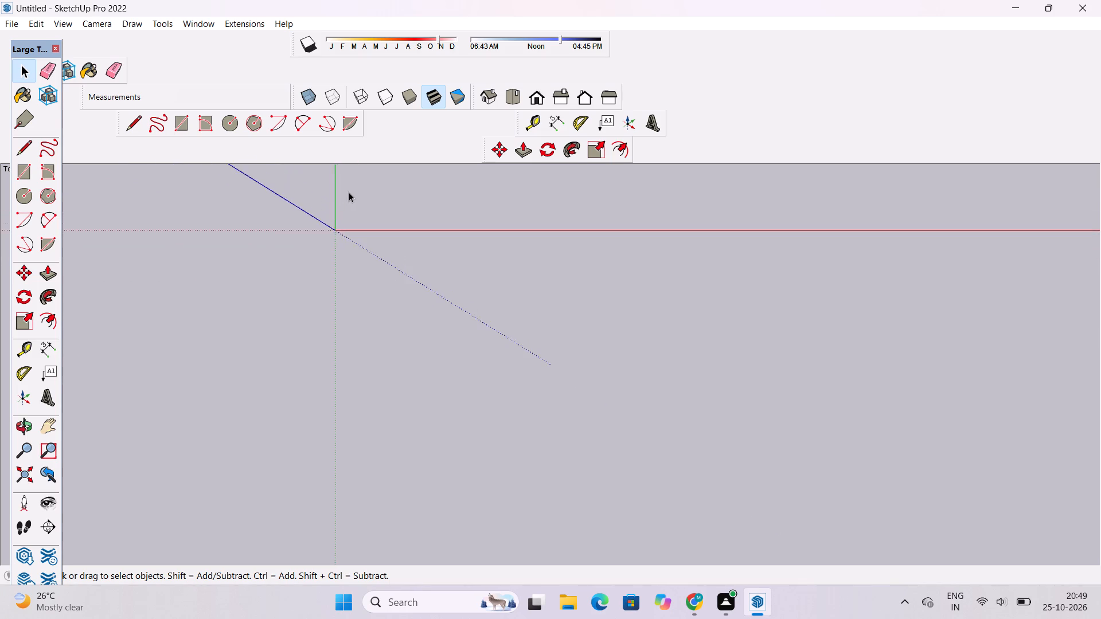
scroll(349, 192, "up", 6)
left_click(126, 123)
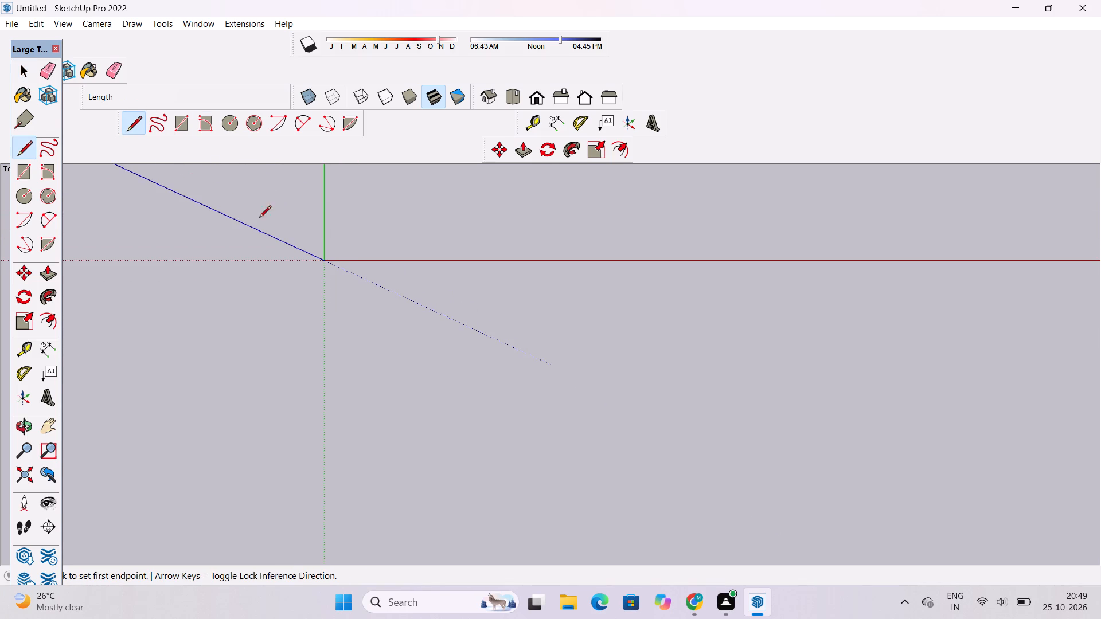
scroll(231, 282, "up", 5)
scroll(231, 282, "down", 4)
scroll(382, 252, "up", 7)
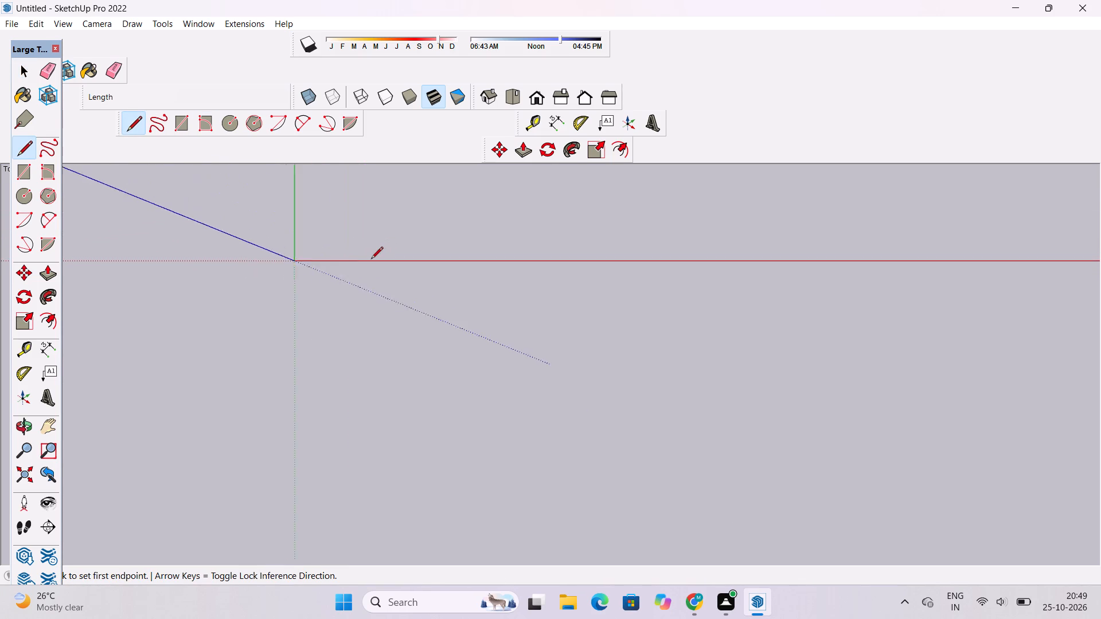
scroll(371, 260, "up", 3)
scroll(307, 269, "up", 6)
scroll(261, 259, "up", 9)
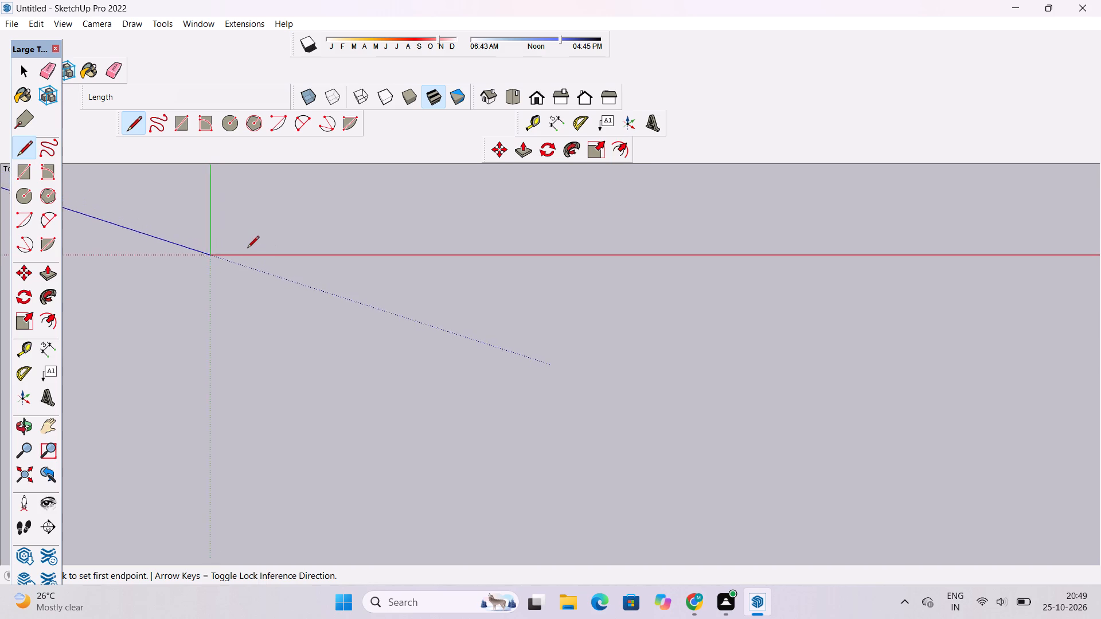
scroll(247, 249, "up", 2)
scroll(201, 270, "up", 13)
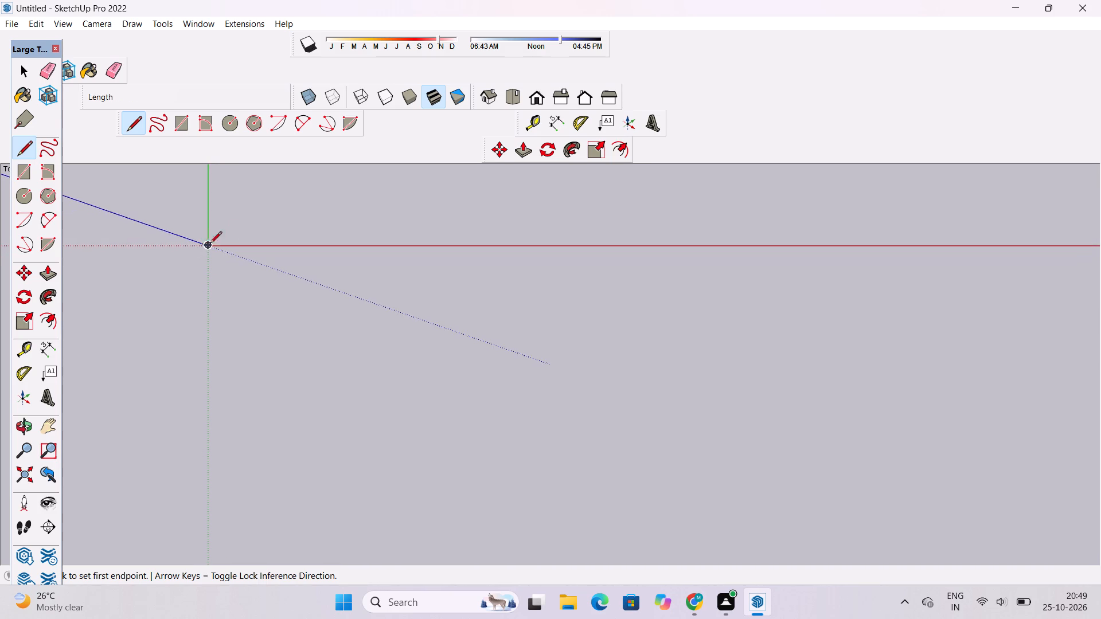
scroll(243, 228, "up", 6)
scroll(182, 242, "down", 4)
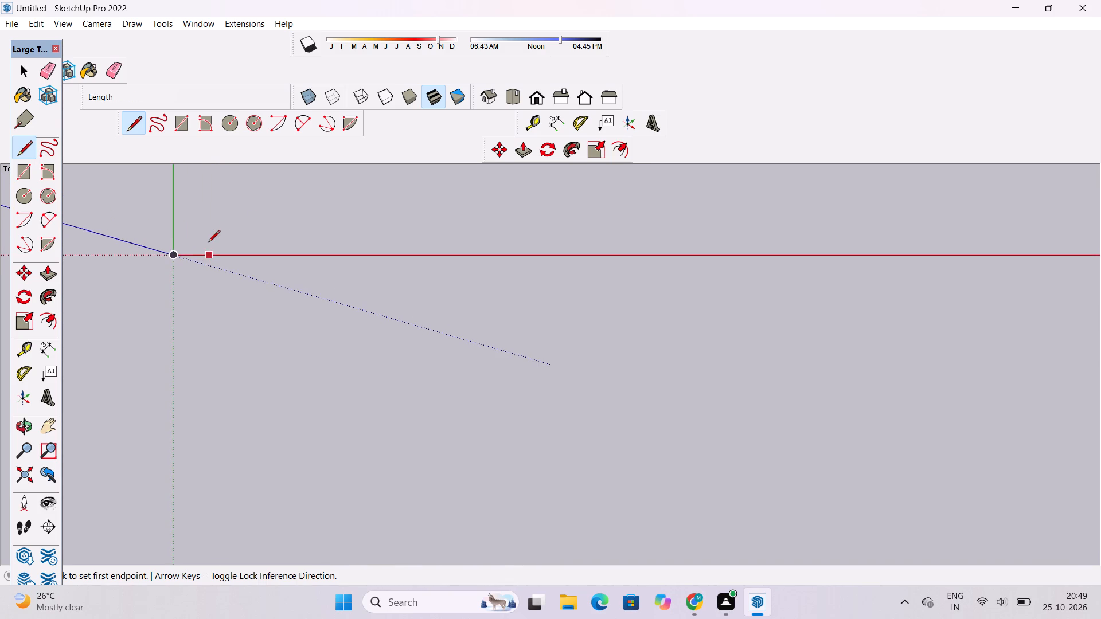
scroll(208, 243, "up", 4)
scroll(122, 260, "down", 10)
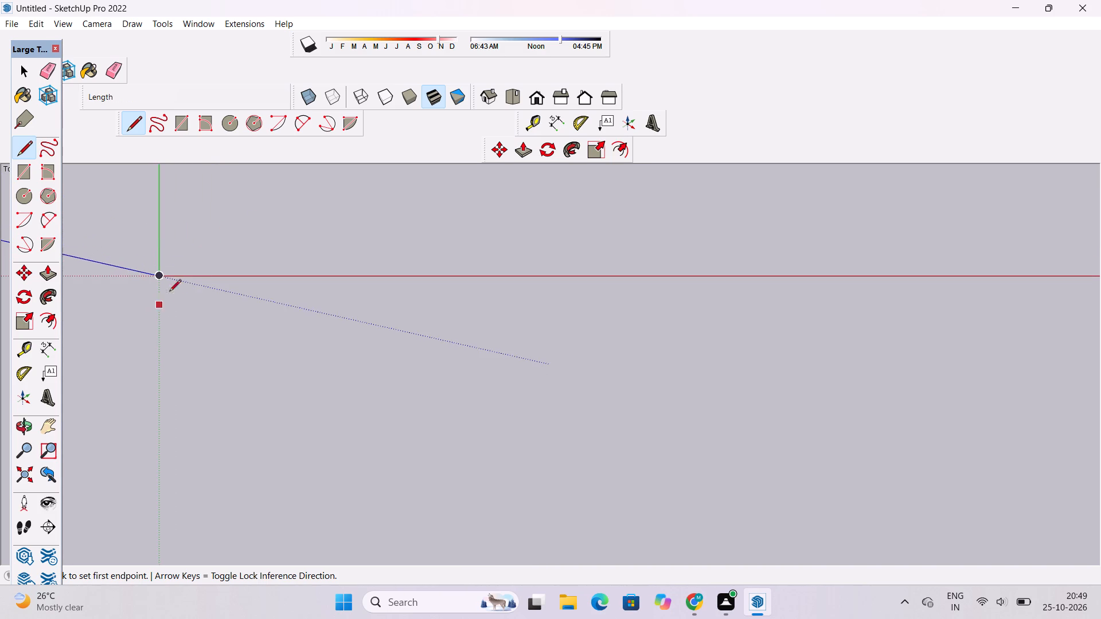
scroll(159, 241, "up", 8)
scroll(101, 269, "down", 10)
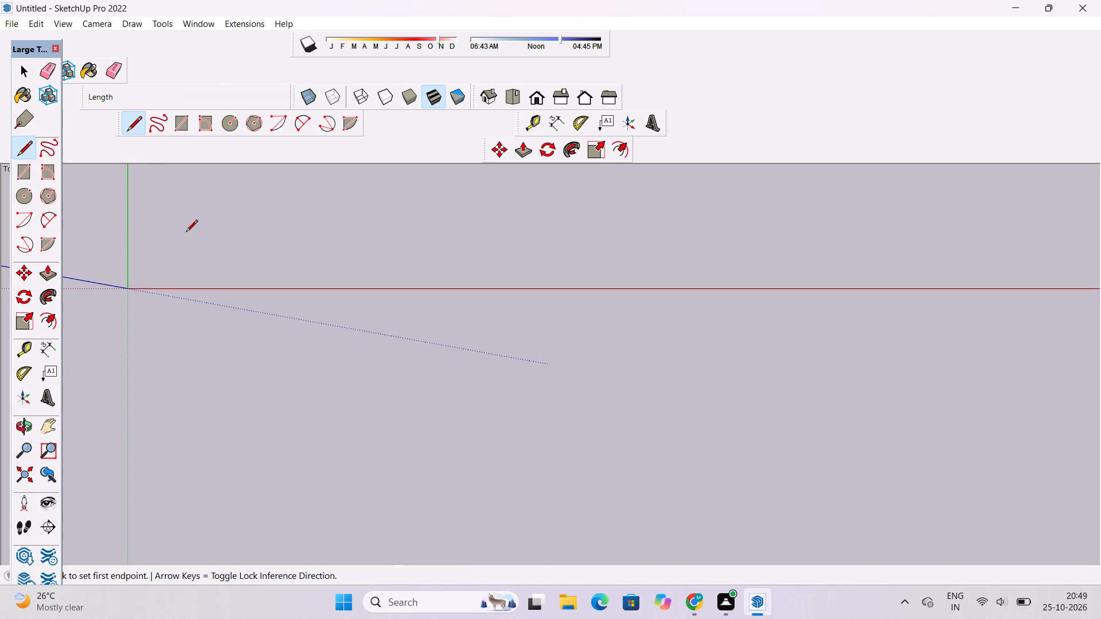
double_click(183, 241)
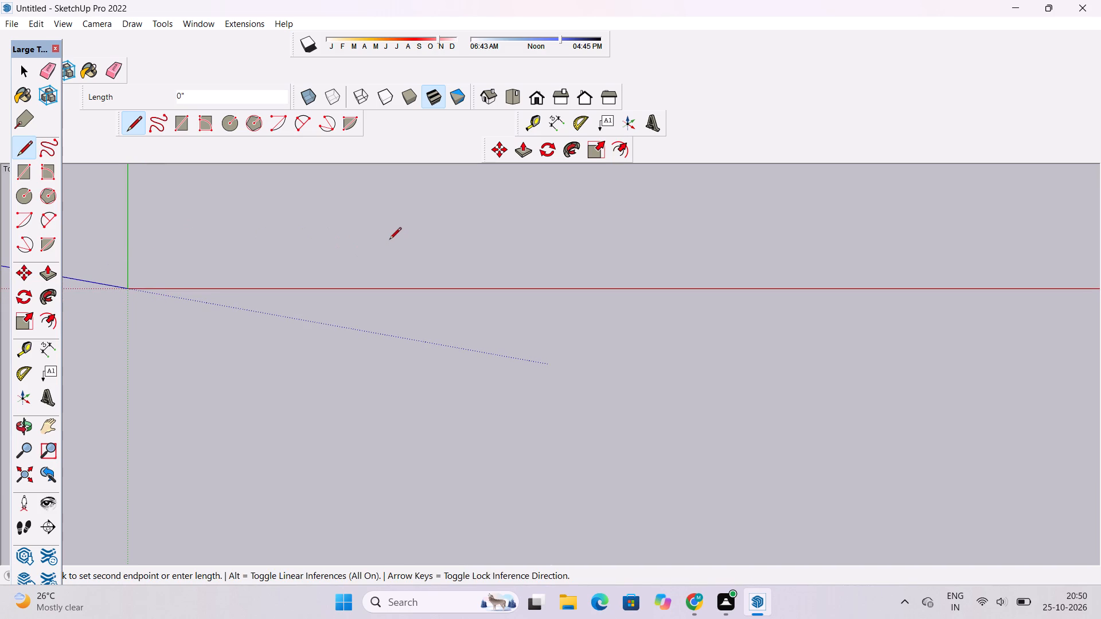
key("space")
Draw a 50' line parallel to the red axis, starting just beside the origin.
key("l")
scroll(298, 279, "down", 5)
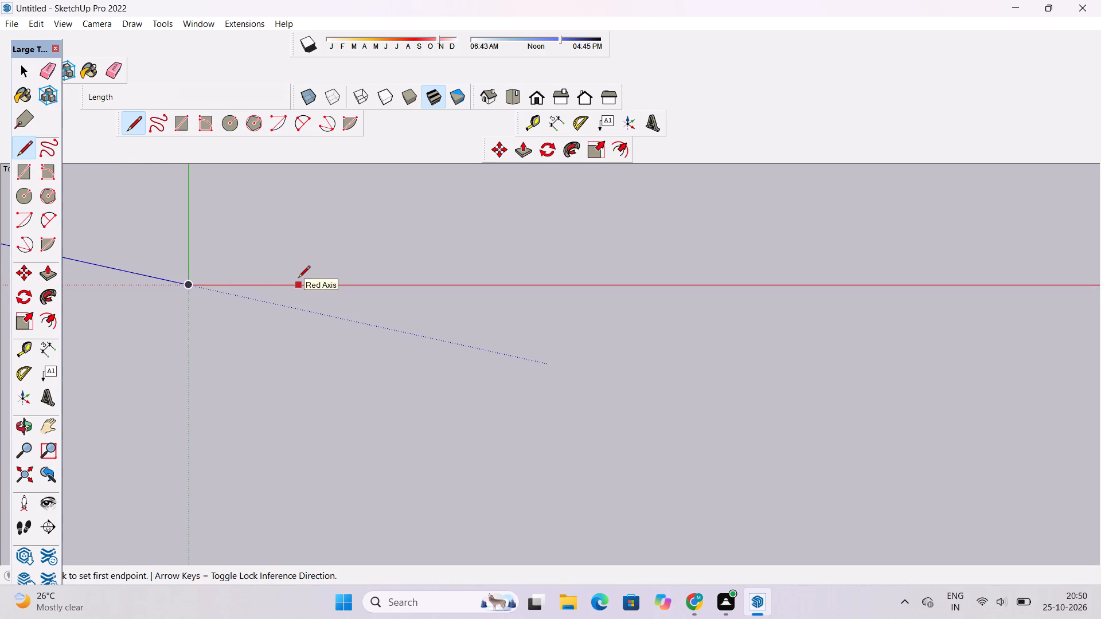
scroll(163, 253, "up", 5)
scroll(240, 297, "up", 5)
scroll(145, 308, "up", 6)
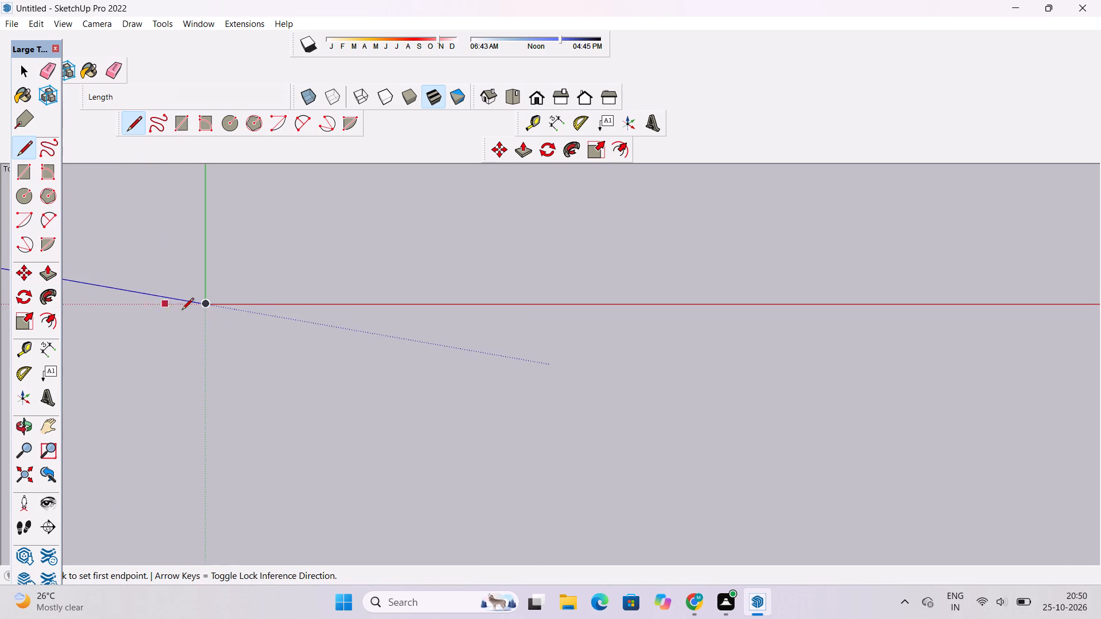
scroll(182, 311, "up", 14)
scroll(208, 297, "down", 5)
scroll(295, 291, "up", 4)
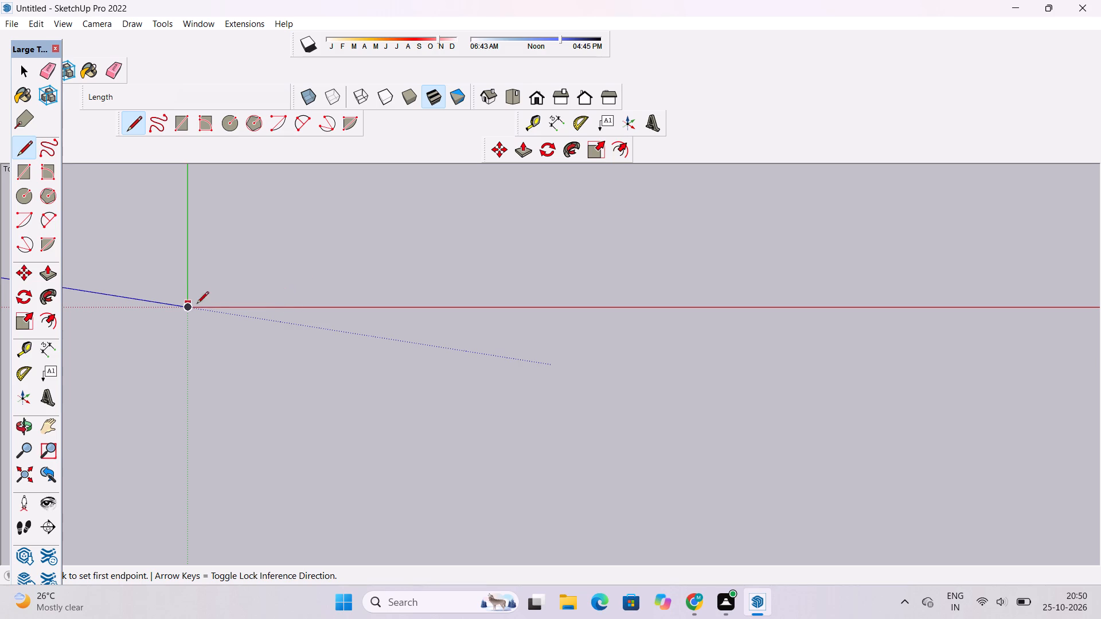
scroll(205, 303, "down", 1)
scroll(179, 312, "up", 10)
scroll(193, 303, "down", 3)
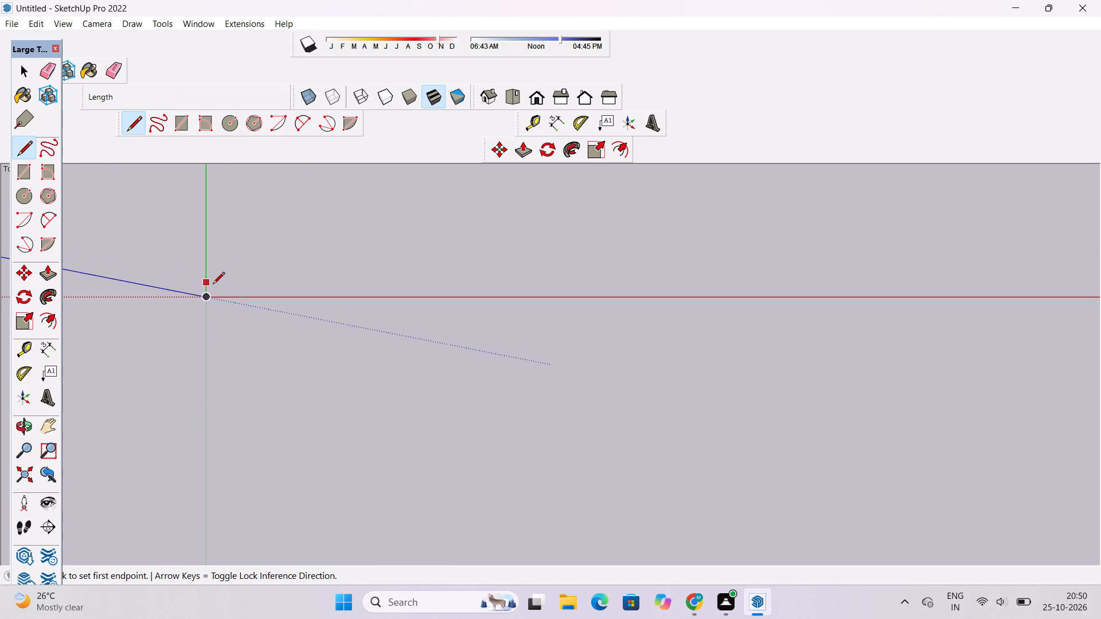
scroll(213, 285, "up", 5)
scroll(213, 285, "down", 3)
left_click(257, 255)
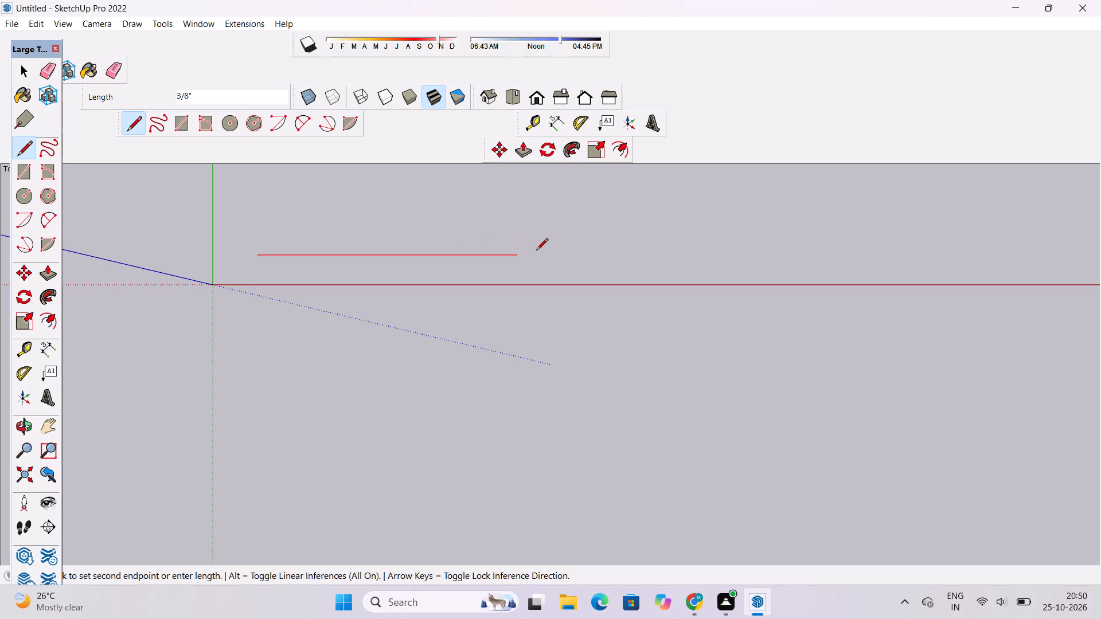
type("50'")
key("Return")
key("space")
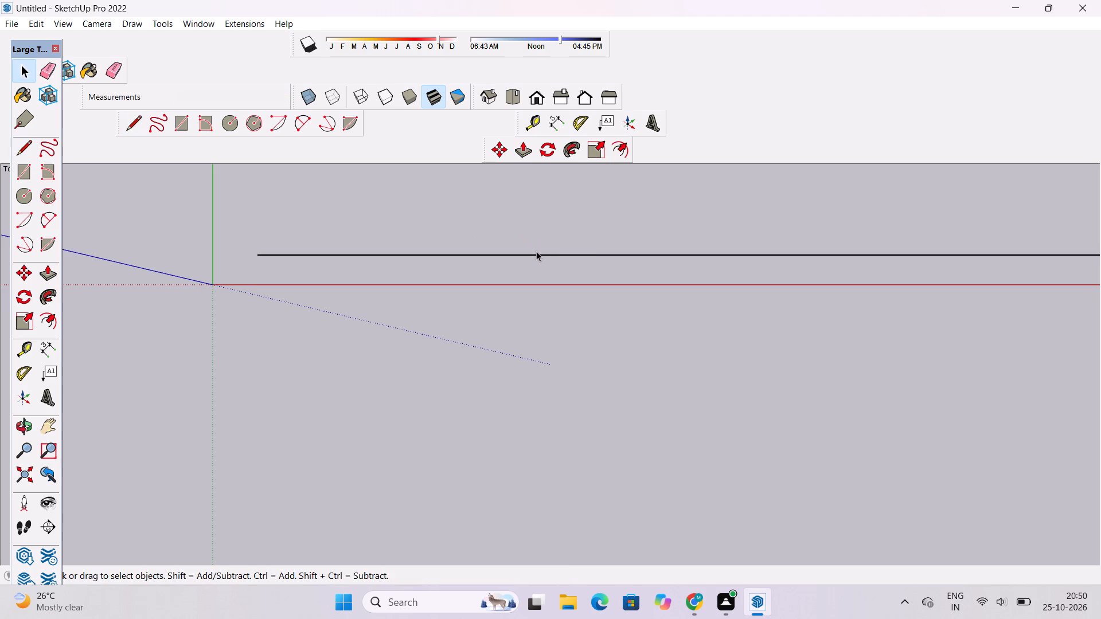
Draw a 40' line parallel to the green axis from the 50' line's starting endpoint near the origin.
type("L")
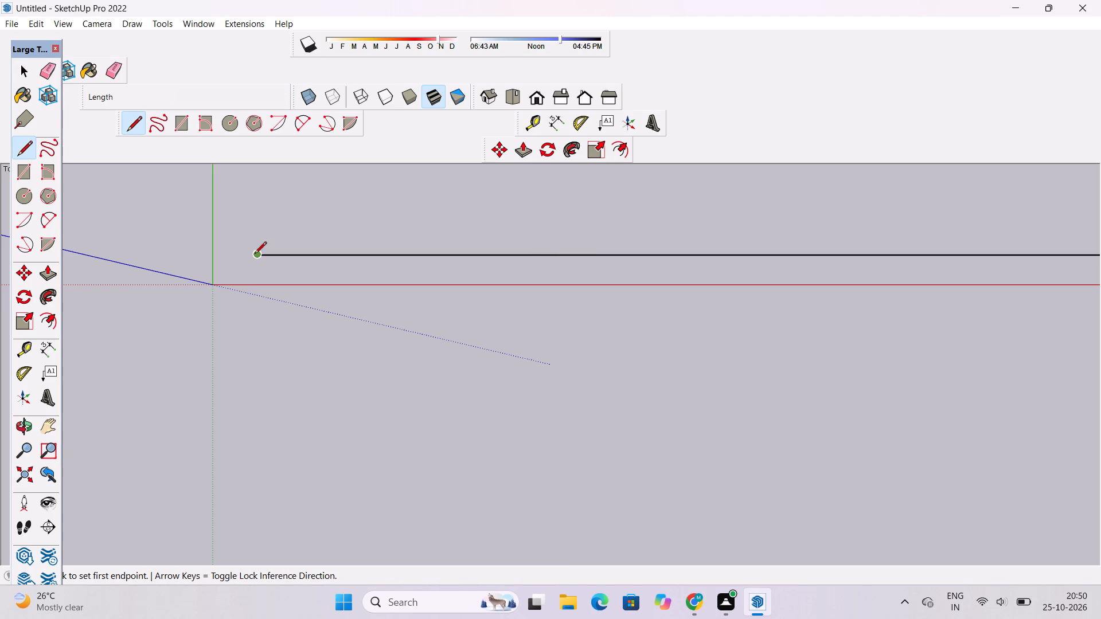
left_click(255, 254)
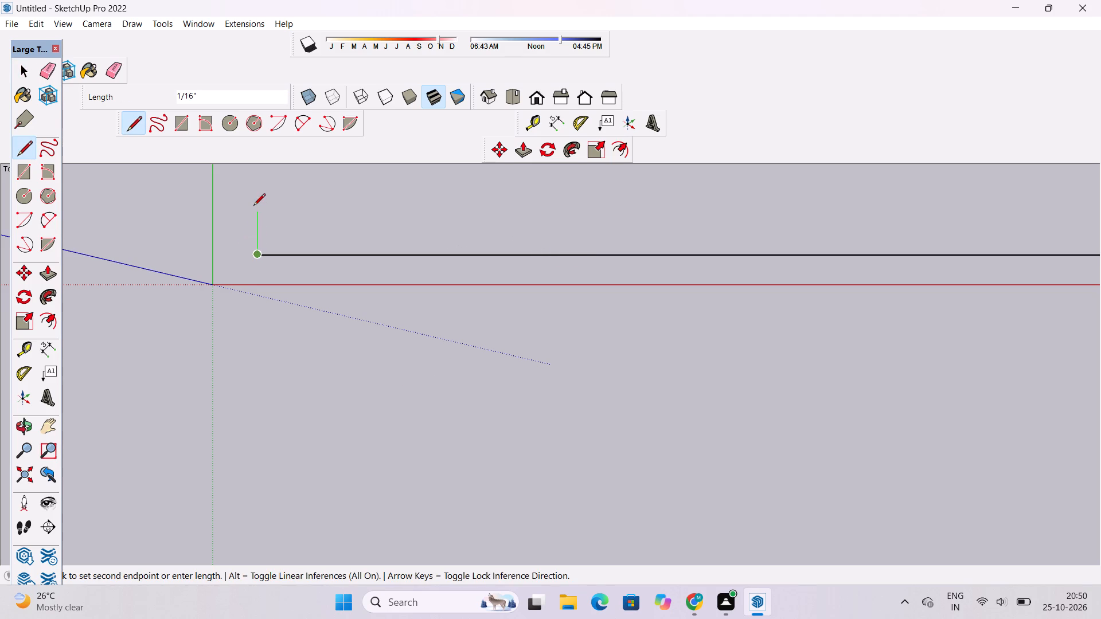
type("40'")
key("Return")
key("space")
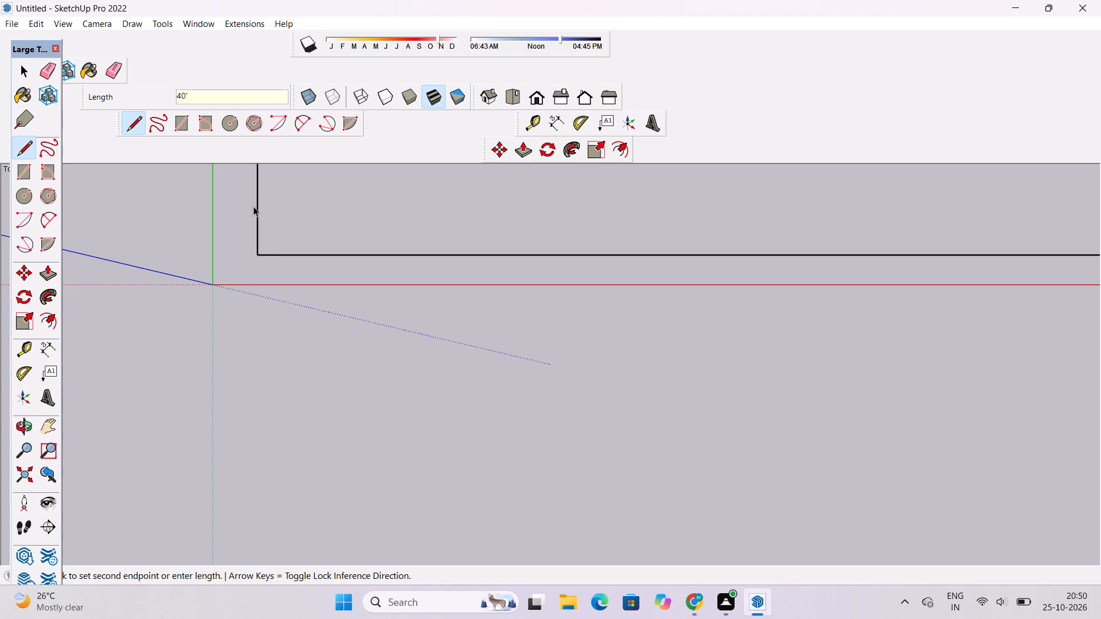
Examine the two drawn edges from an angled view showing both full lengths and the origin.
type("O")
scroll(282, 392, "up", 1)
scroll(282, 392, "down", 13)
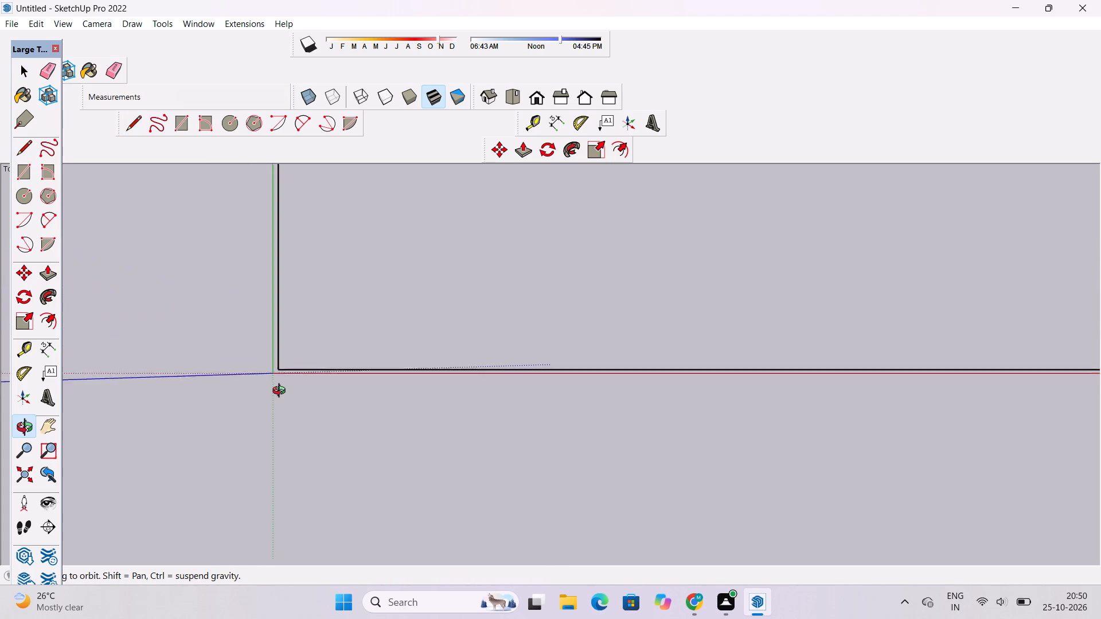
scroll(282, 392, "down", 10)
left_click(294, 406)
left_click_drag(294, 406, 290, 380)
scroll(290, 380, "down", 13)
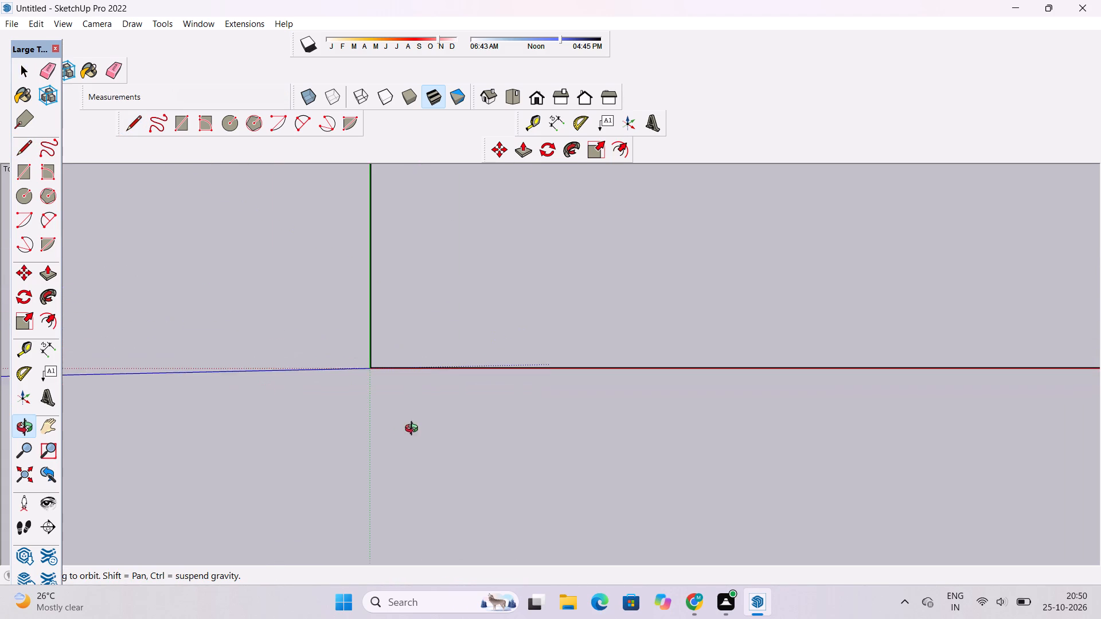
left_click_drag(411, 410, 403, 381)
scroll(403, 381, "down", 3)
left_click_drag(423, 375, 424, 362)
scroll(425, 354, "down", 6)
left_click_drag(481, 406, 486, 339)
scroll(486, 339, "down", 9)
left_click_drag(560, 311, 478, 383, "shift")
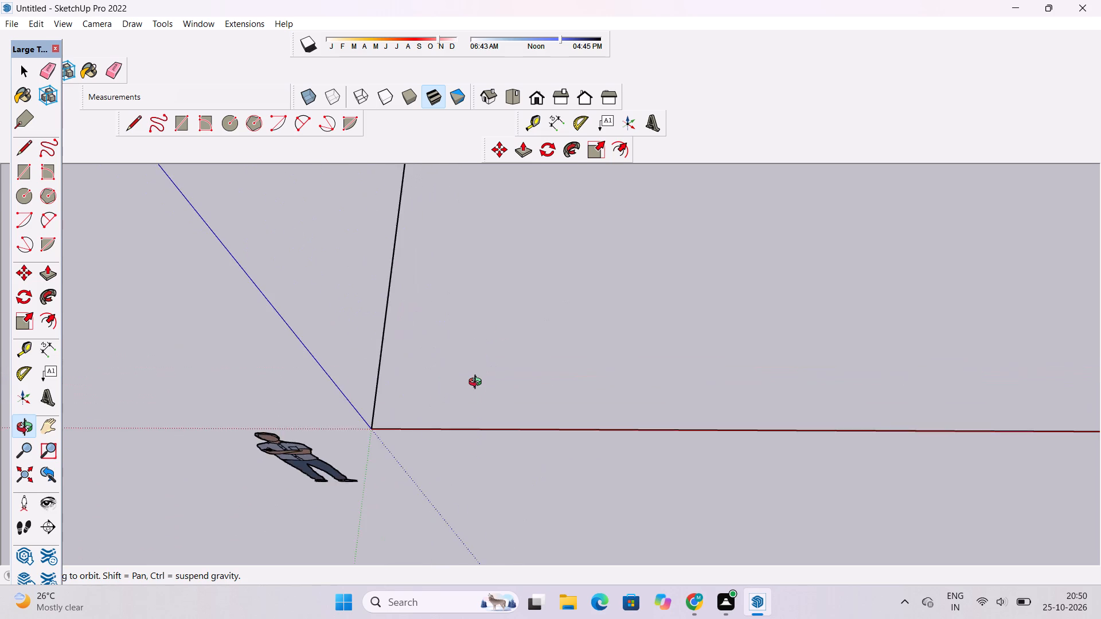
scroll(478, 383, "down", 4)
left_click_drag(483, 375, 373, 460, "shift")
left_click(371, 461, "shift")
scroll(444, 372, "down", 13, "shift")
left_click_drag(445, 386, 402, 449, "shift")
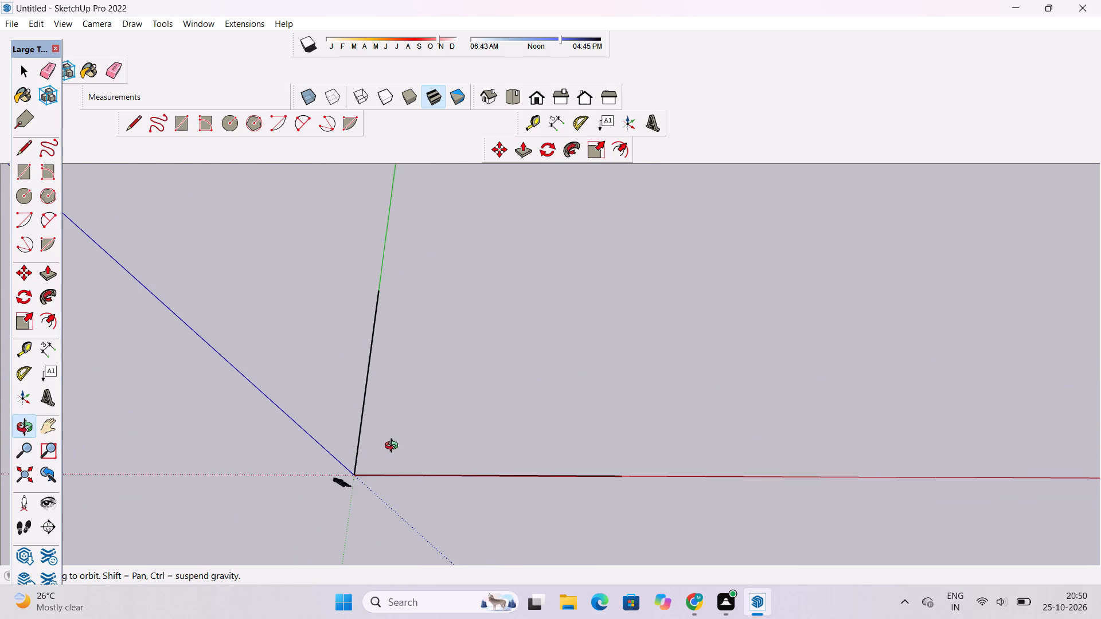
left_click(394, 447)
left_click_drag(391, 442, 384, 365)
scroll(385, 362, "down", 2)
left_click_drag(443, 393, 373, 371, "shift")
left_click_drag(374, 372, 423, 462)
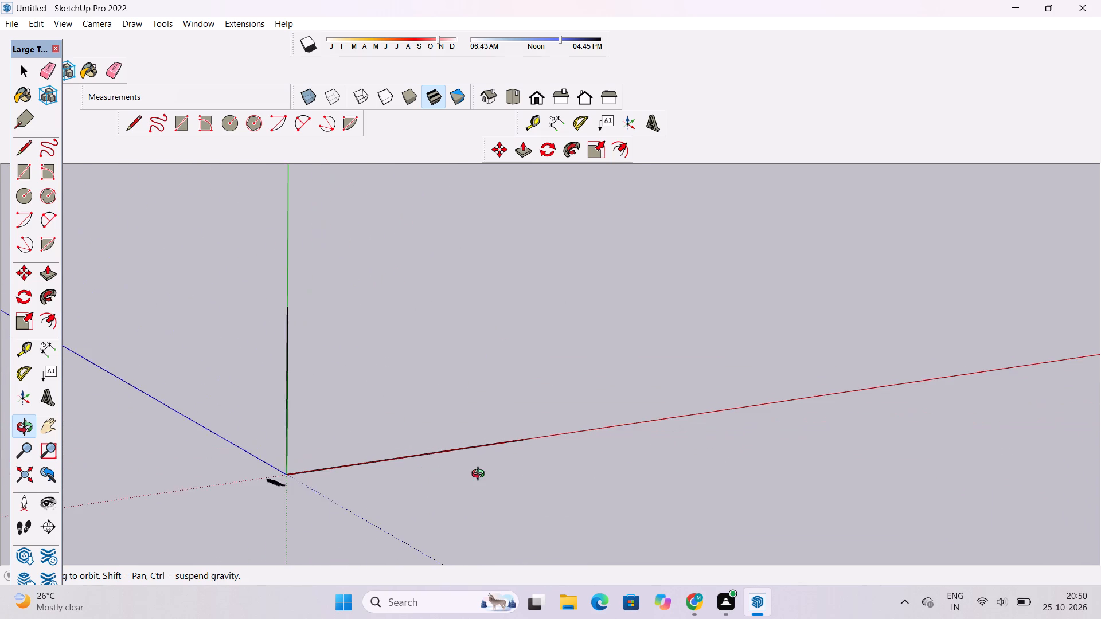
scroll(481, 475, "up", 2)
left_click_drag(502, 463, 447, 457, "shift")
left_click_drag(453, 464, 385, 466, "shift")
scroll(395, 459, "up", 1)
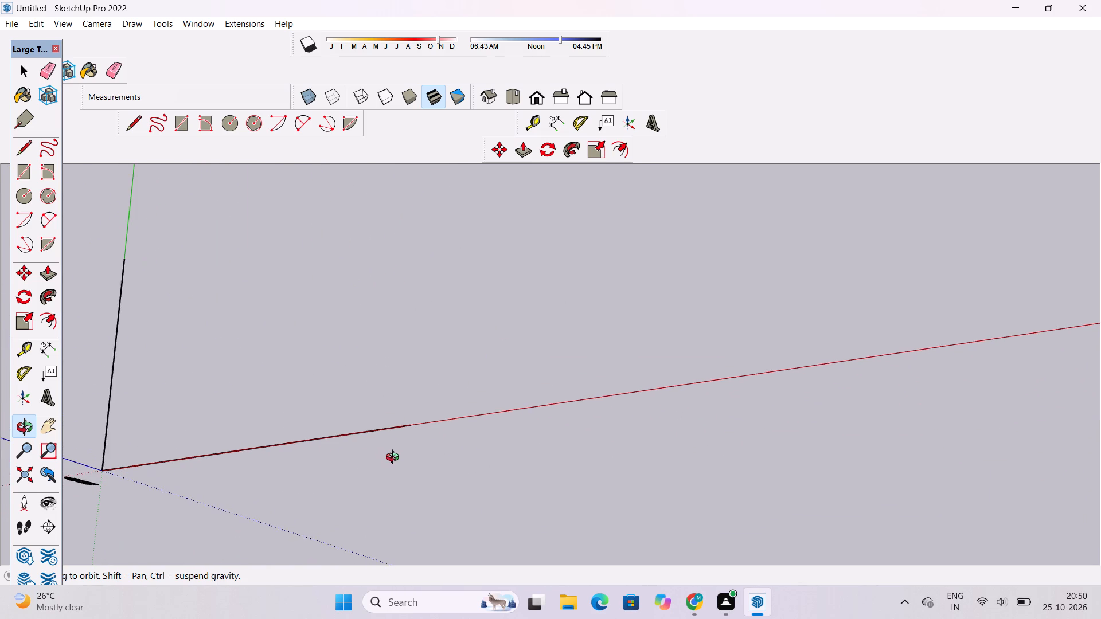
left_click_drag(352, 456, 407, 440, "shift")
left_click_drag(409, 440, 369, 457)
scroll(377, 429, "down", 4)
left_click_drag(358, 440, 440, 459, "shift")
Draw a 20' line along the red axis direction from the far endpoint of the 50' line.
scroll(533, 429, "up", 5, "shift")
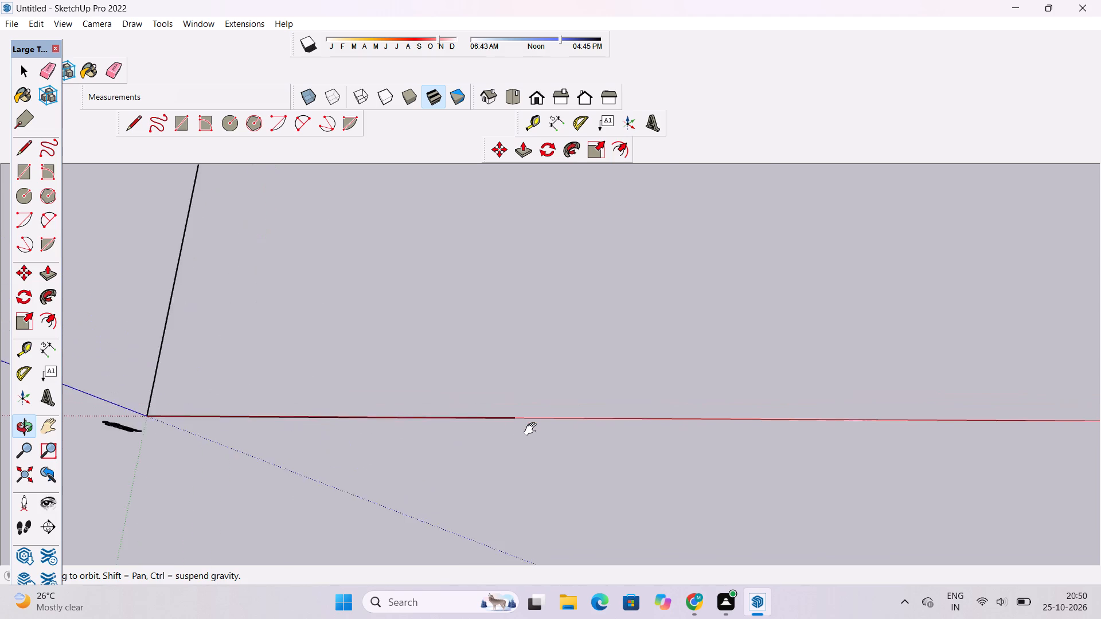
scroll(533, 429, "up", 7, "shift")
left_click(520, 424, "shift")
left_click_drag(500, 436, 483, 444, "shift")
scroll(480, 438, "up", 4, "shift")
left_click_drag(519, 409, 457, 426, "shift")
scroll(456, 436, "up", 3, "shift")
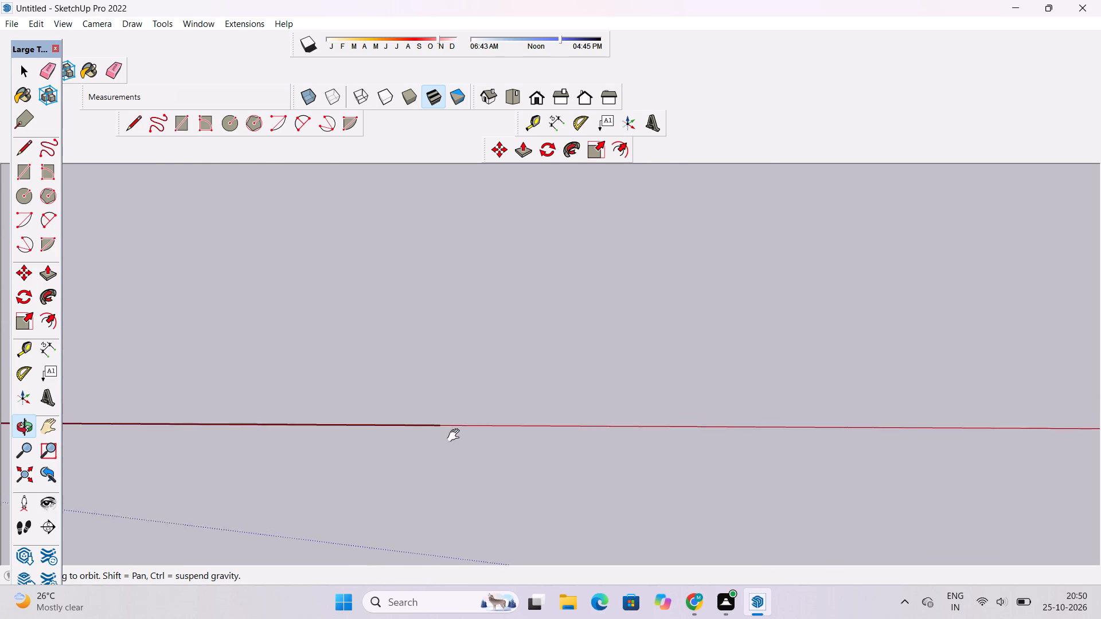
scroll(456, 436, "up", 2, "shift")
scroll(435, 425, "up", 20, "shift")
scroll(435, 425, "up", 3, "shift")
left_click_drag(454, 406, 444, 413, "shift")
key("l")
scroll(439, 413, "up", 9)
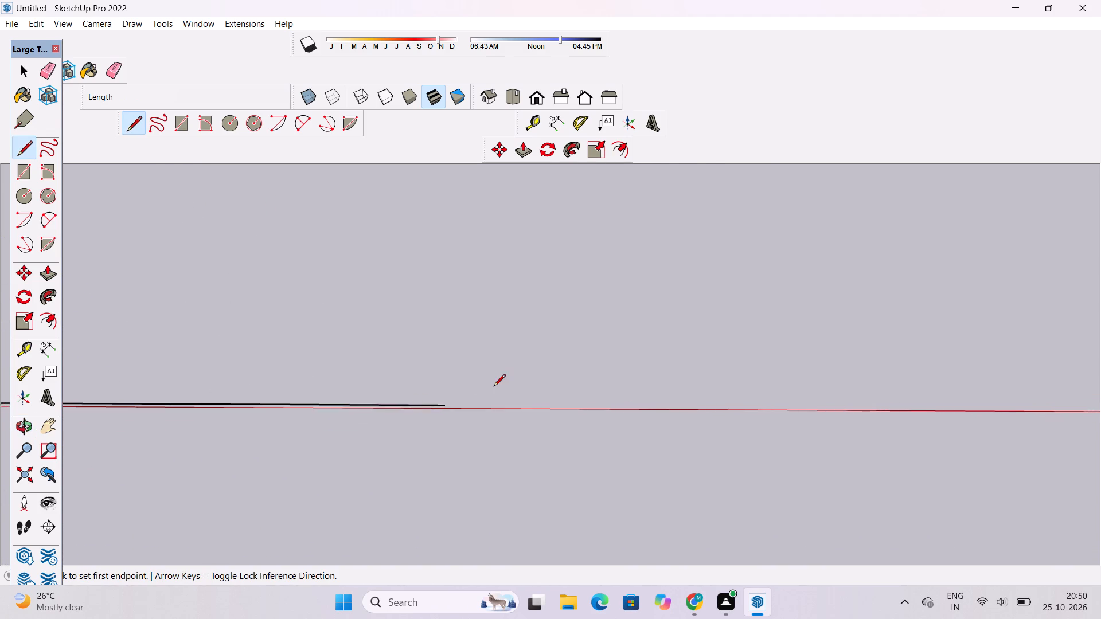
scroll(494, 387, "up", 5)
scroll(411, 425, "up", 4)
left_click(411, 415)
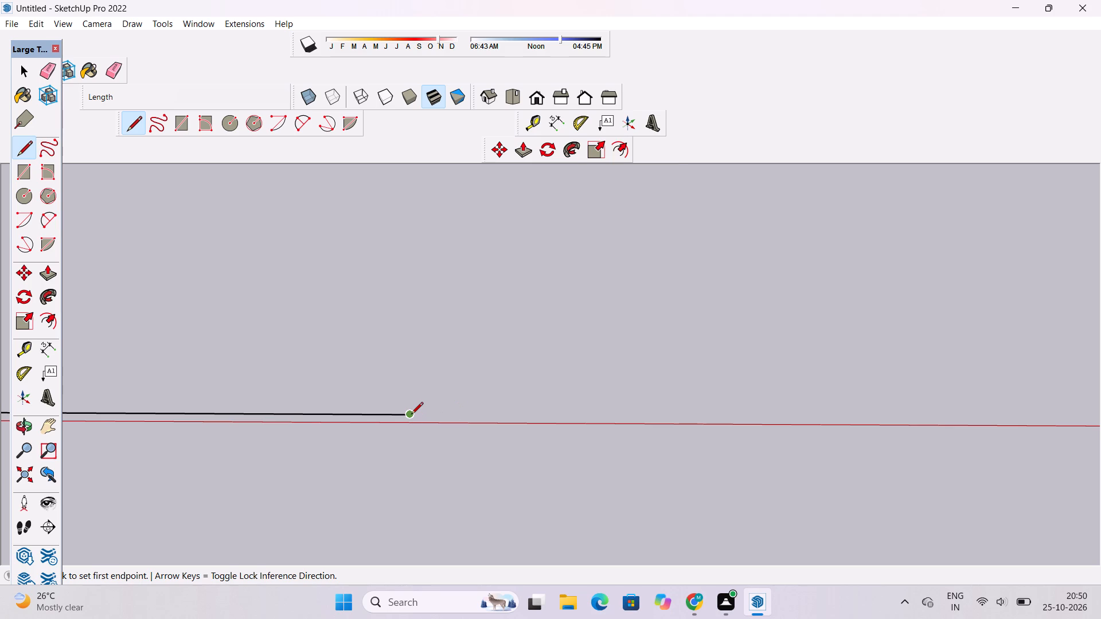
scroll(411, 415, "down", 16)
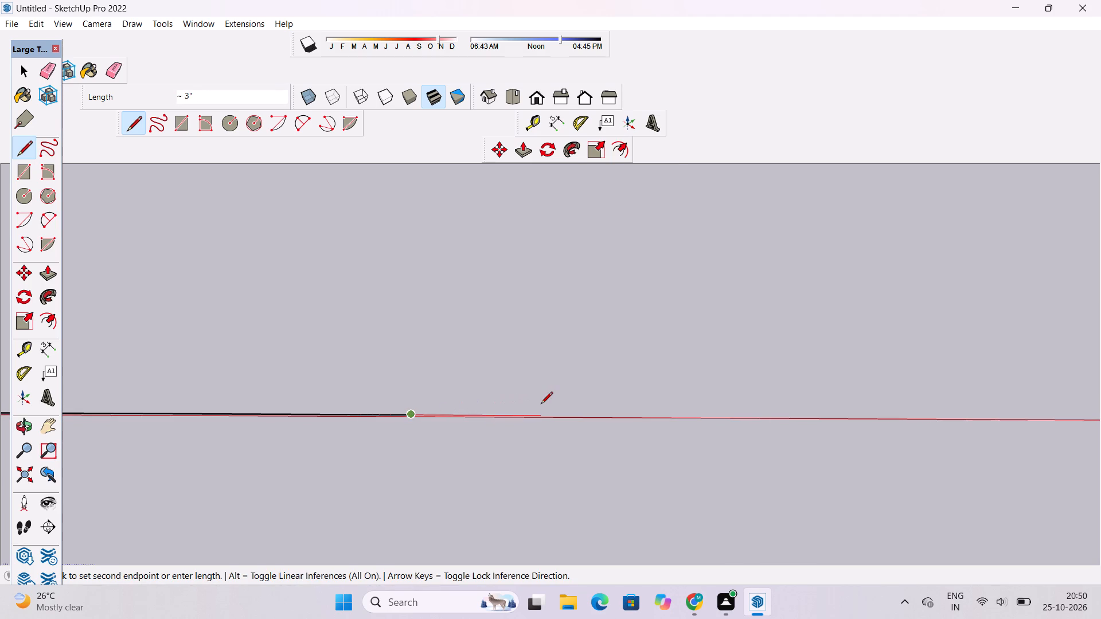
type("20'")
key("Return")
Extend the edge by another 10' line in the red axis direction from the new endpoint.
scroll(523, 413, "down", 4)
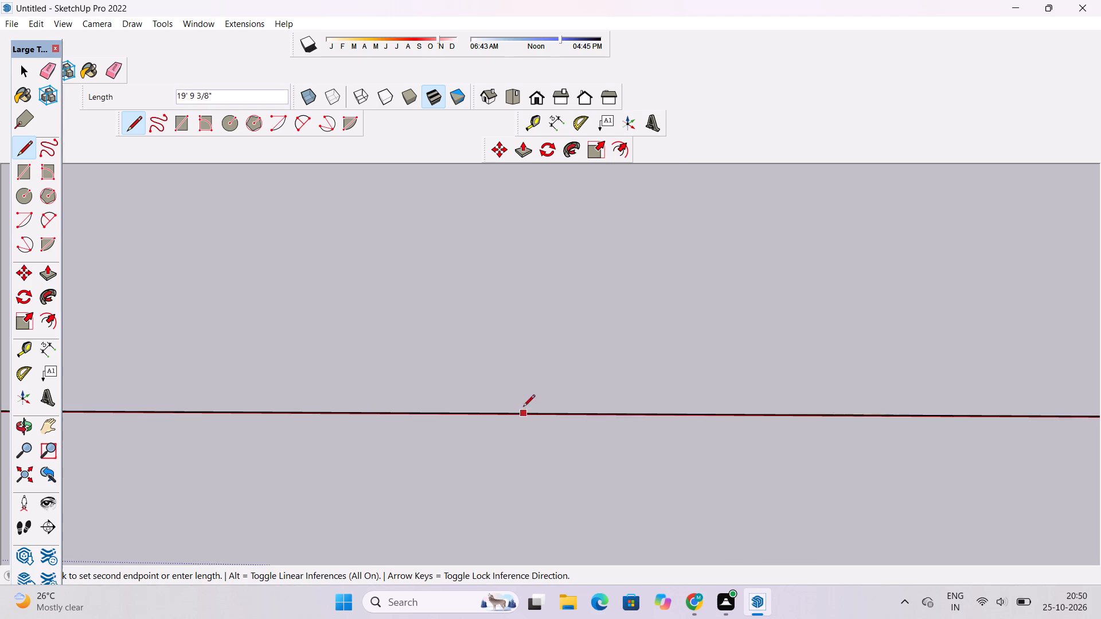
scroll(523, 408, "down", 20)
scroll(523, 408, "down", 20)
scroll(523, 408, "down", 4)
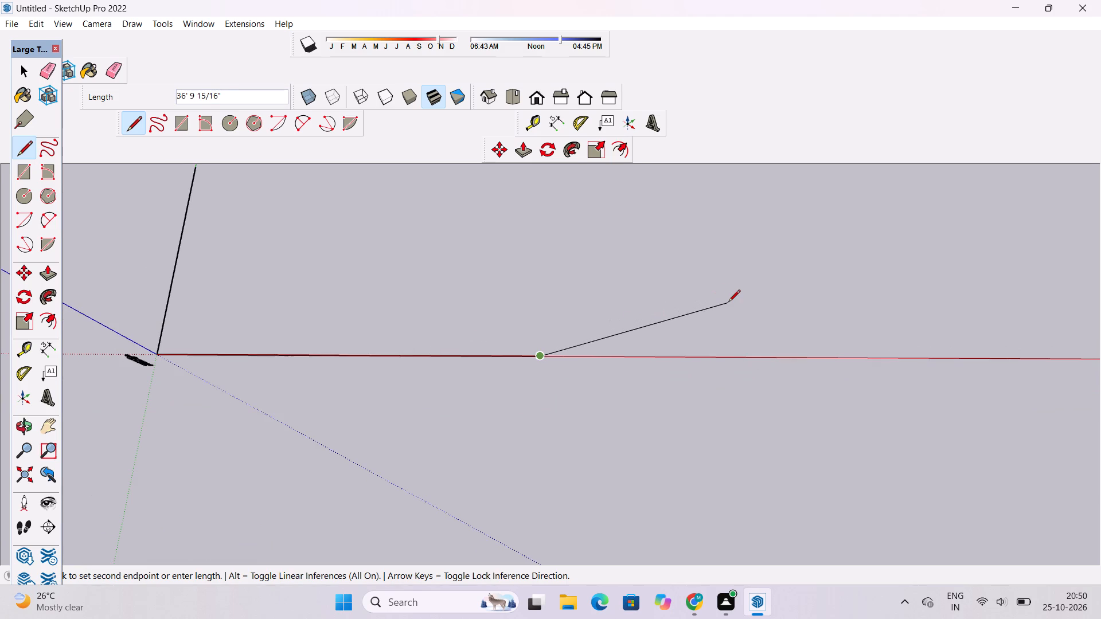
scroll(774, 303, "down", 2)
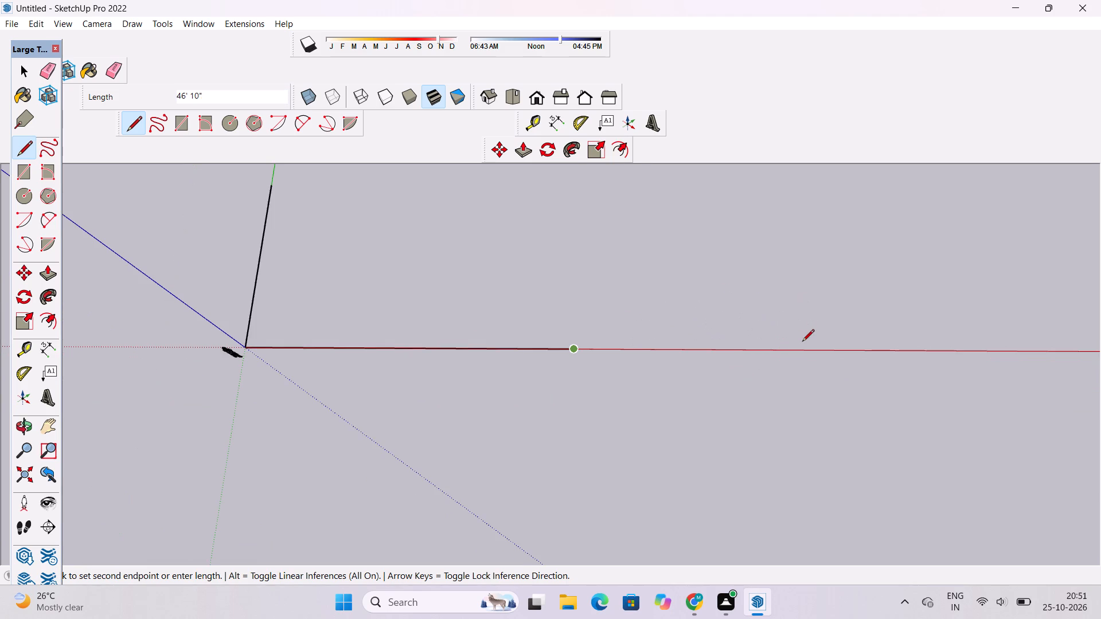
type("10'")
key("Return")
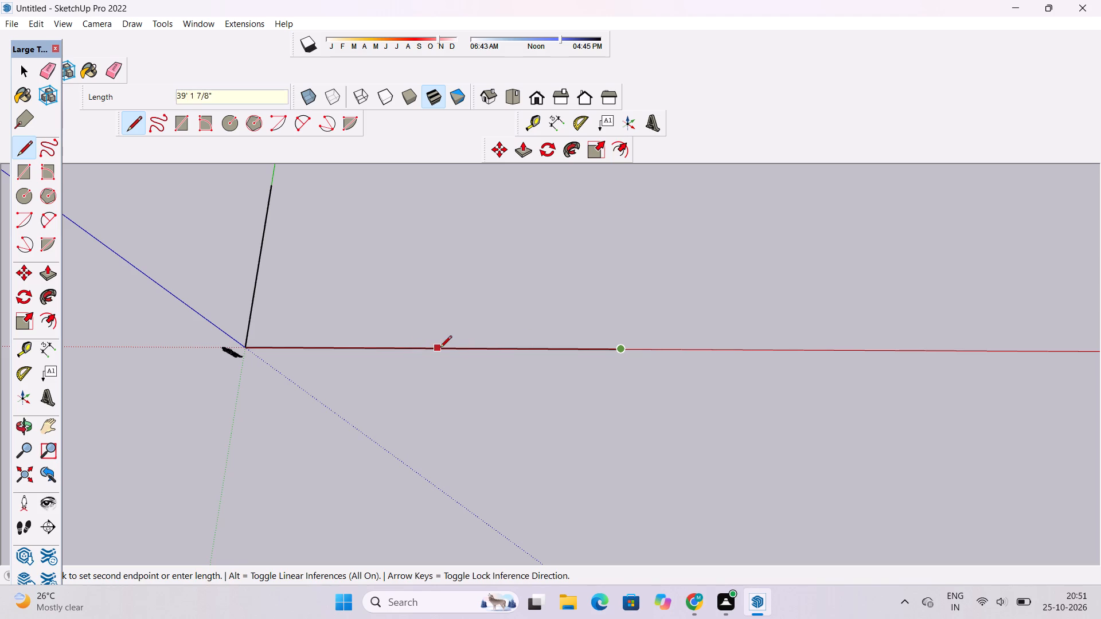
Draw a further 20' line in the red axis direction from the far end of the extended edge.
key("space")
type("l")
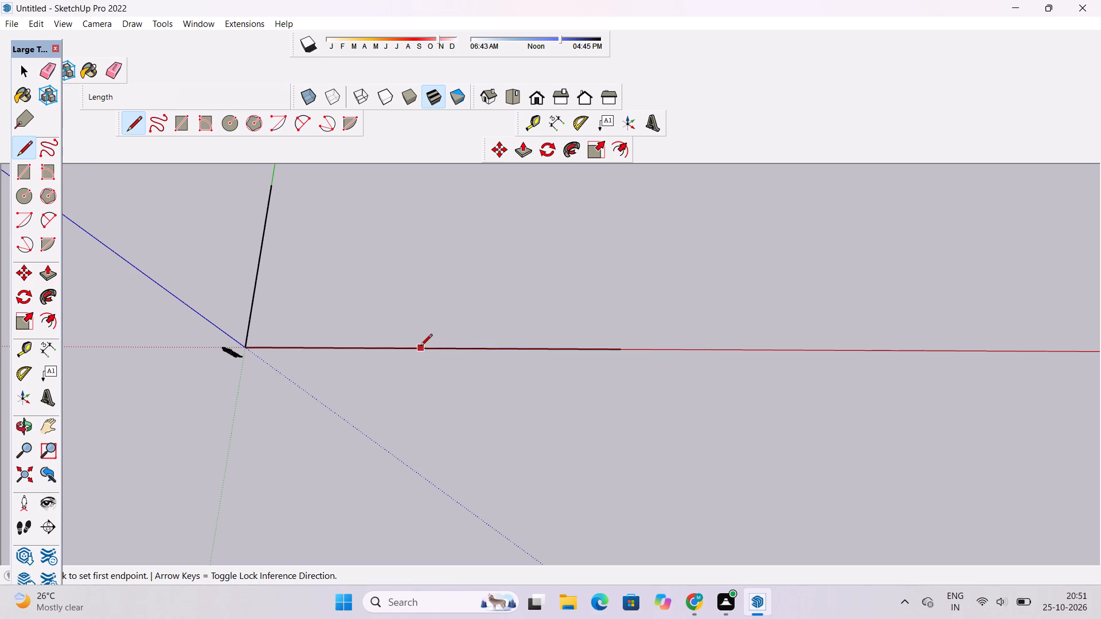
key("space")
type("l")
scroll(182, 350, "down", 1)
scroll(519, 344, "down", 3)
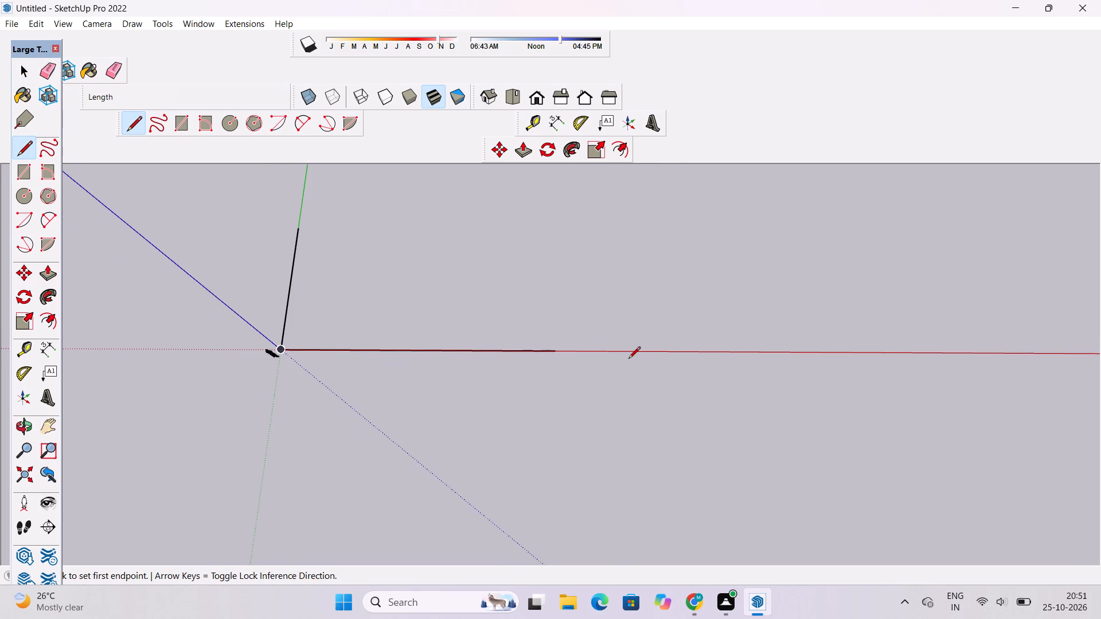
scroll(628, 359, "up", 4)
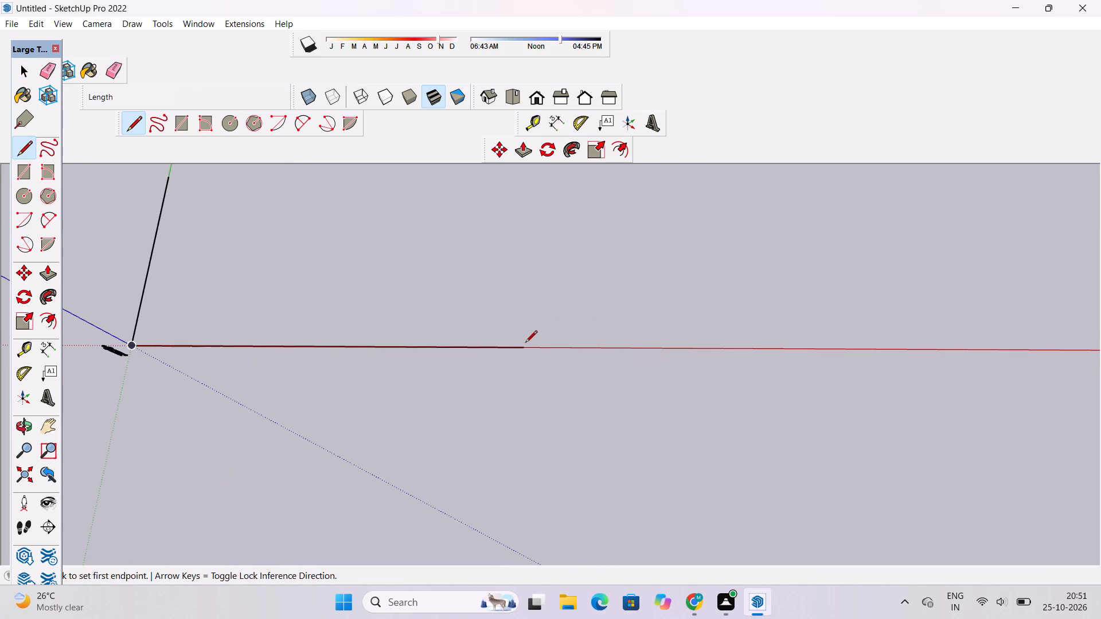
left_click(522, 348)
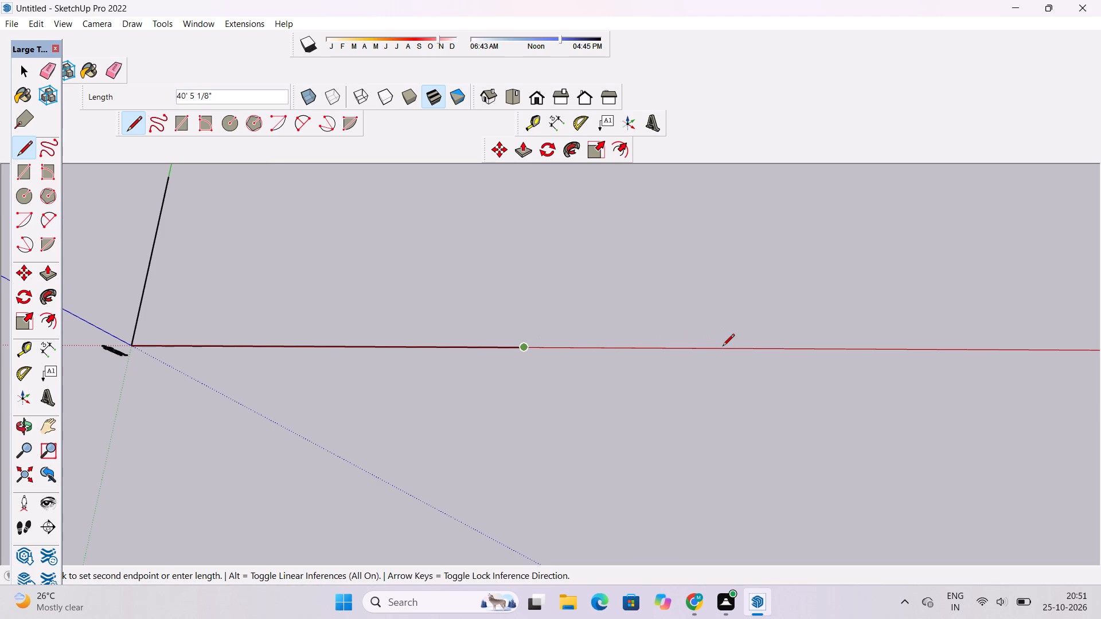
type("20'")
key("Return")
Draw a 55' line parallel to the green axis from the far end of the extended edge.
scroll(650, 480, "down", 9)
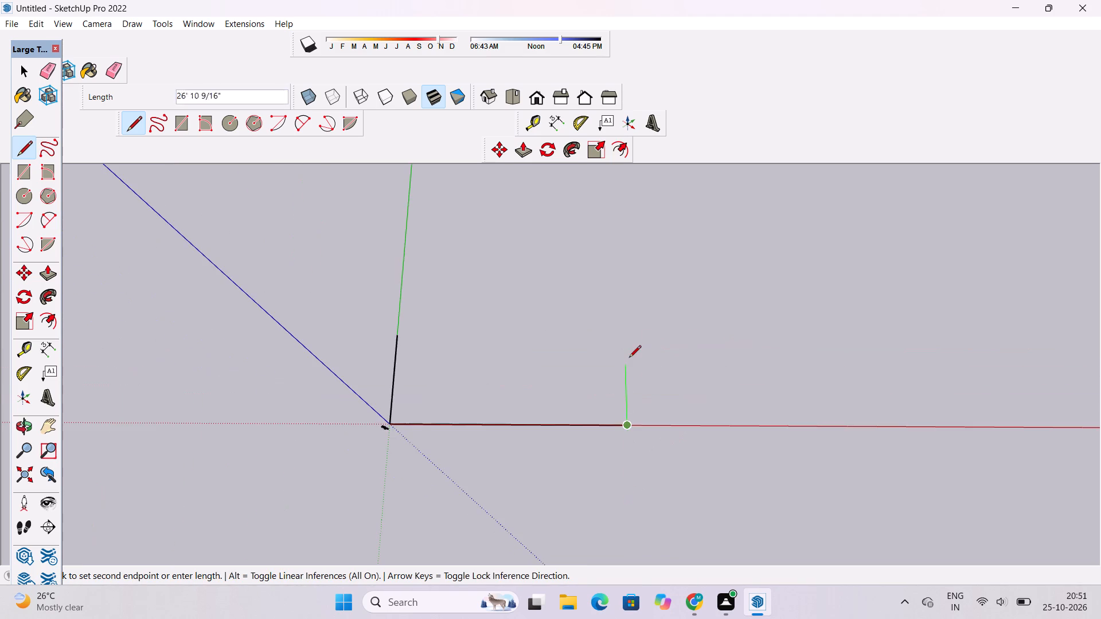
scroll(630, 358, "up", 6)
scroll(630, 358, "down", 4)
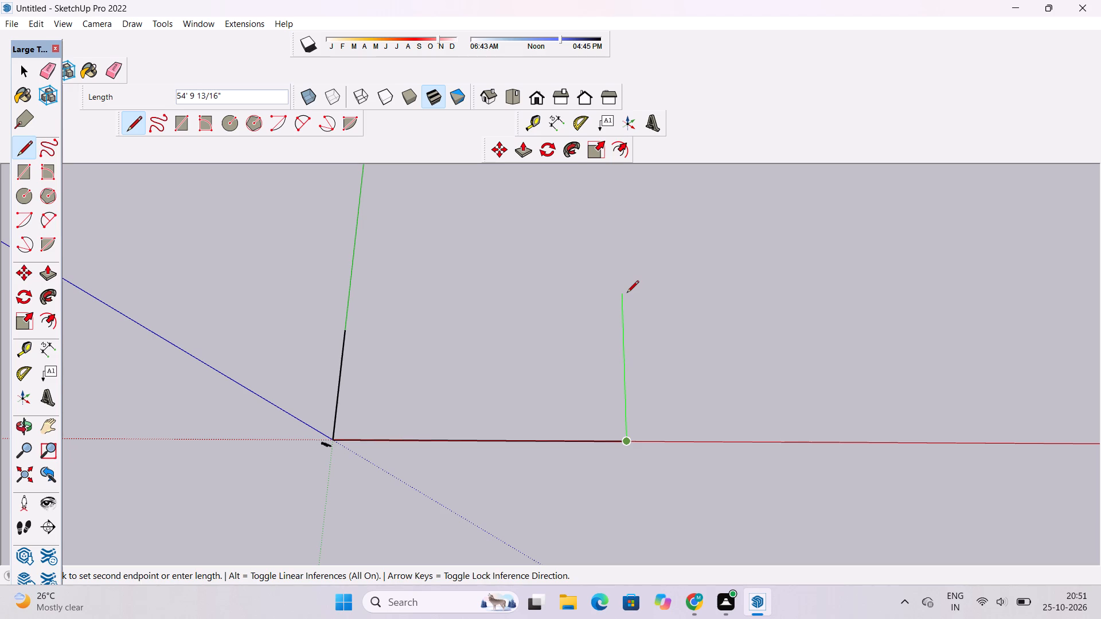
type("55'")
key("Return")
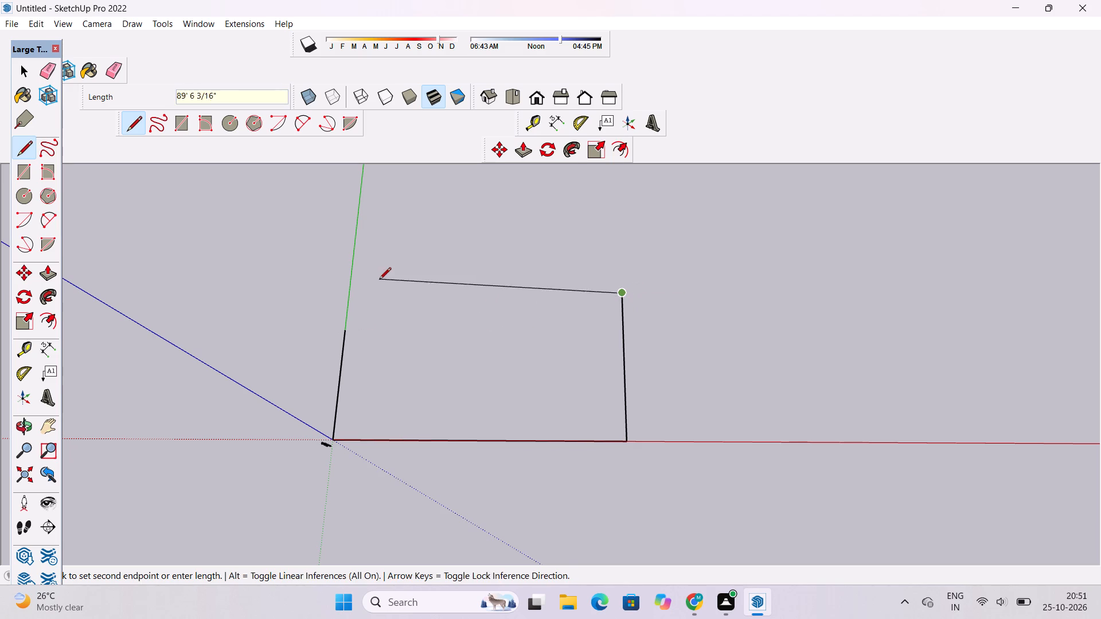
Close the outline with a 100' line parallel to the red axis and a 15' line to the 40' edge's endpoint.
left_click(348, 292)
left_click(346, 333)
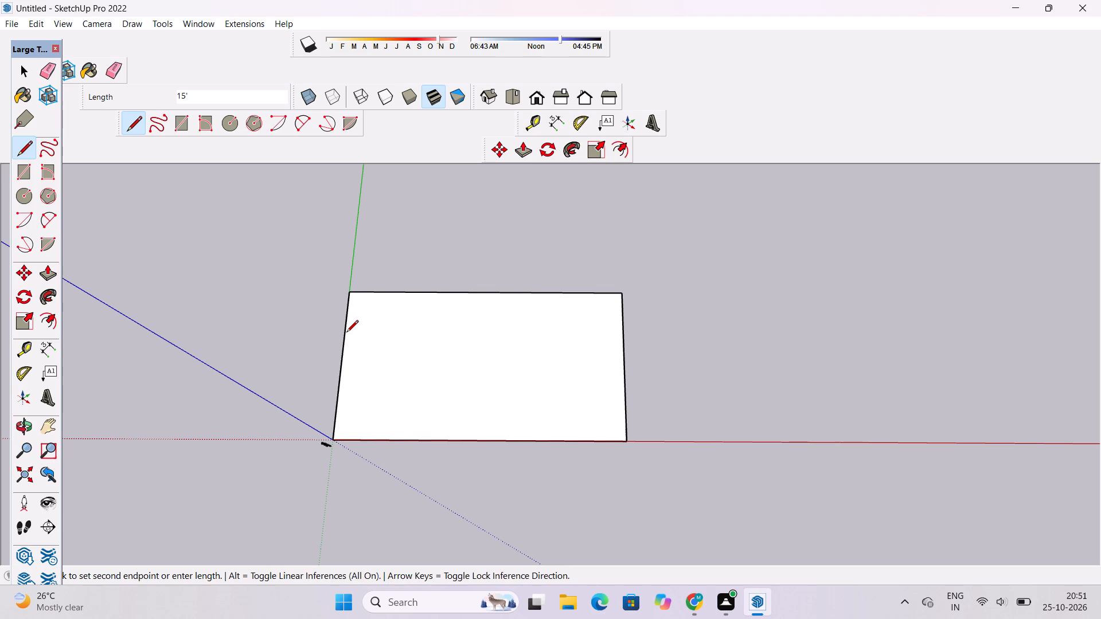
key("space")
Move the rectangle's short edge farthest from the origin 15' outward along the red axis.
type("o")
scroll(446, 362, "up", 3)
left_click_drag(446, 362, 419, 350, "shift")
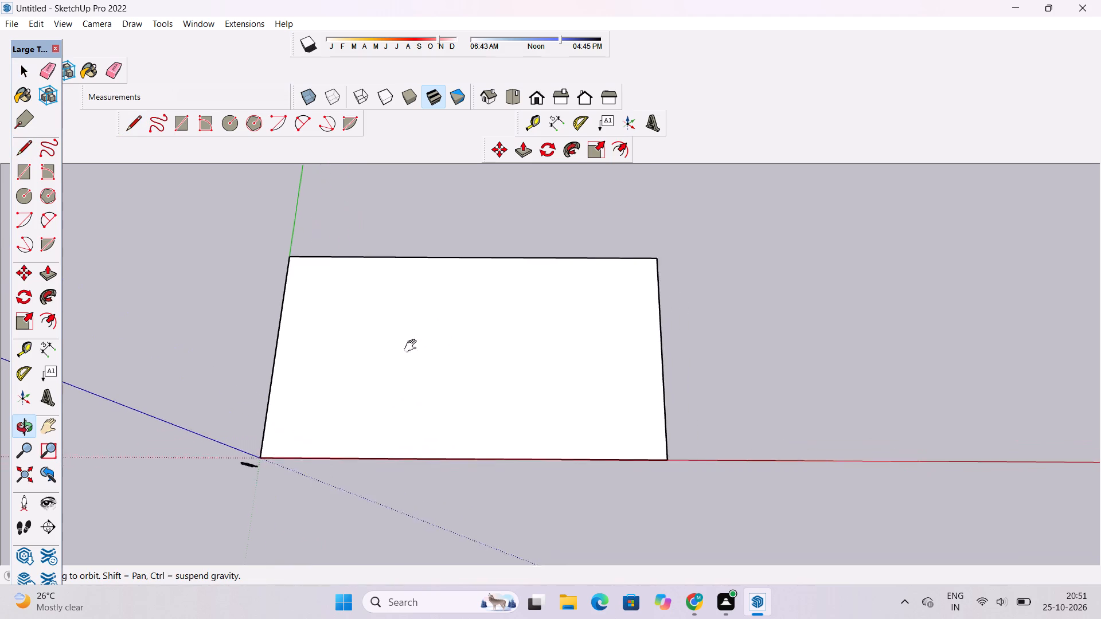
scroll(386, 287, "down", 8, "shift")
left_click_drag(455, 344, 369, 368, "shift")
scroll(368, 369, "up", 4, "shift")
left_click_drag(341, 355, 361, 370, "shift")
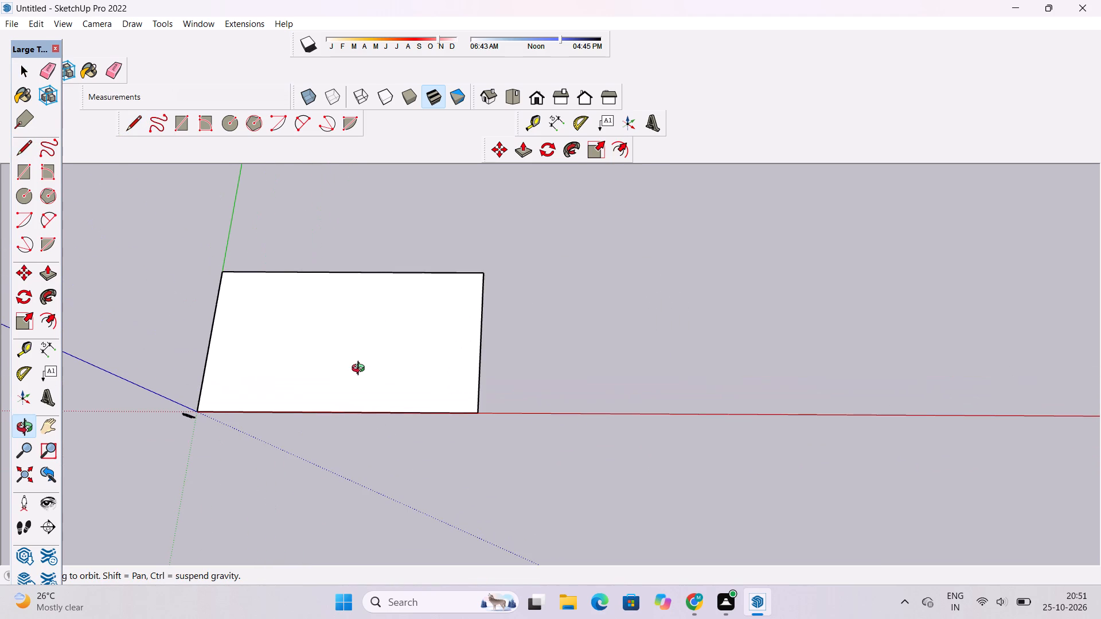
key("m")
scroll(389, 351, "down", 1)
scroll(478, 350, "up", 2)
scroll(471, 338, "down", 3)
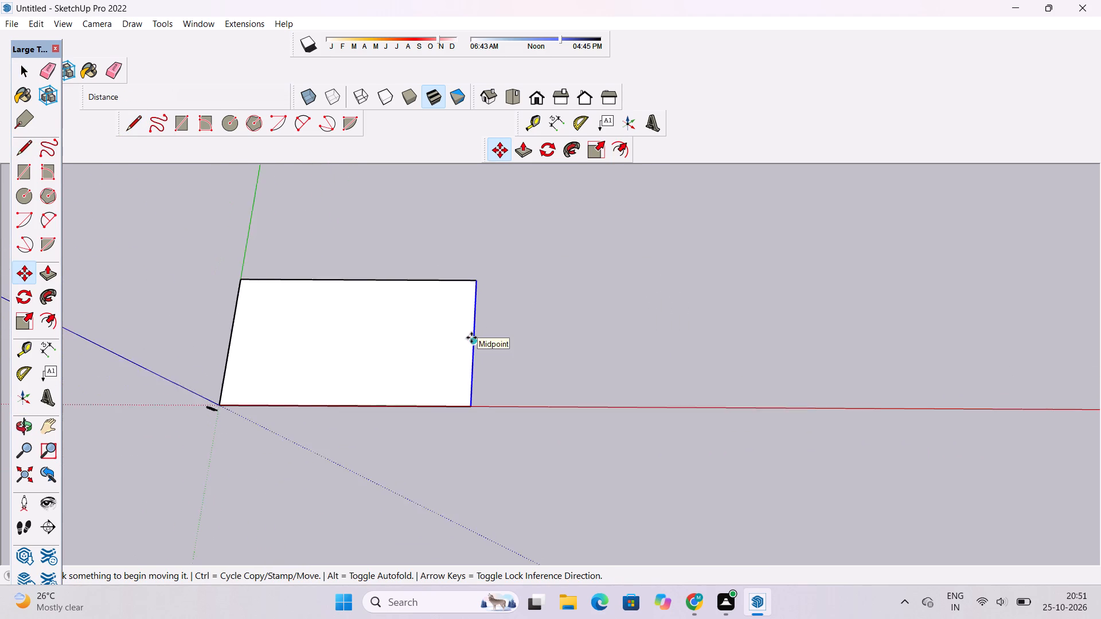
scroll(474, 341, "up", 5)
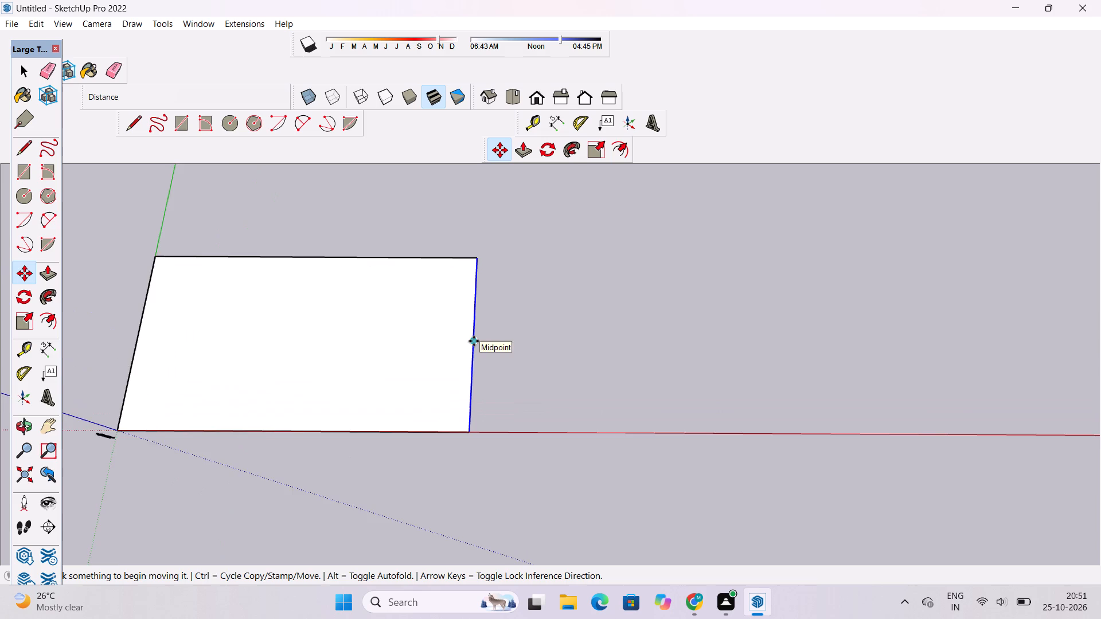
scroll(474, 341, "down", 6)
left_click(474, 341)
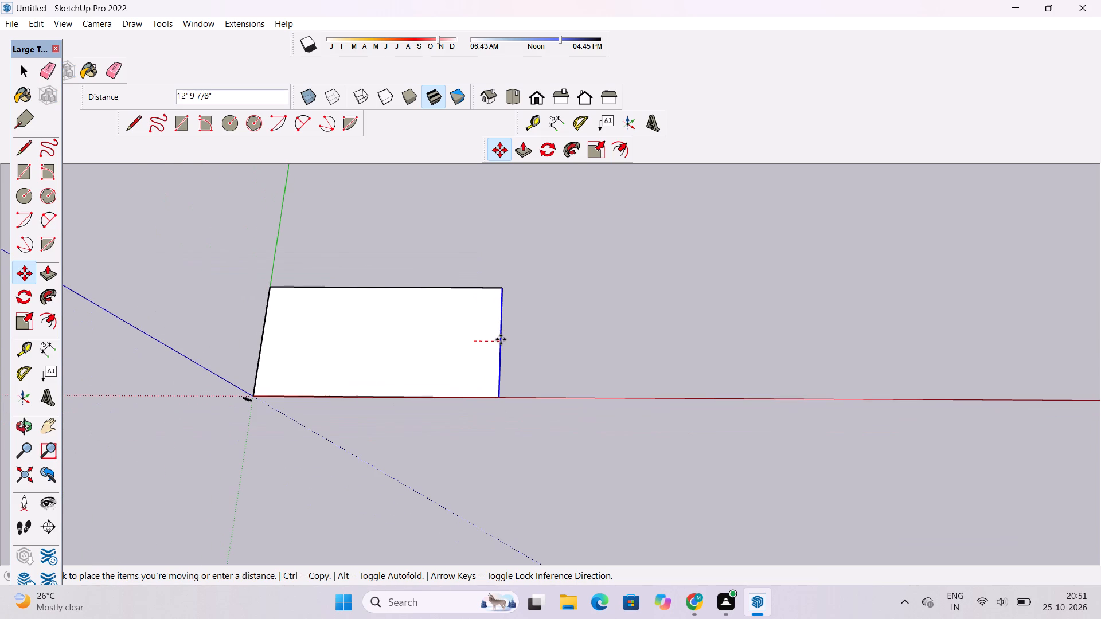
type("15'")
key("Return")
key("space")
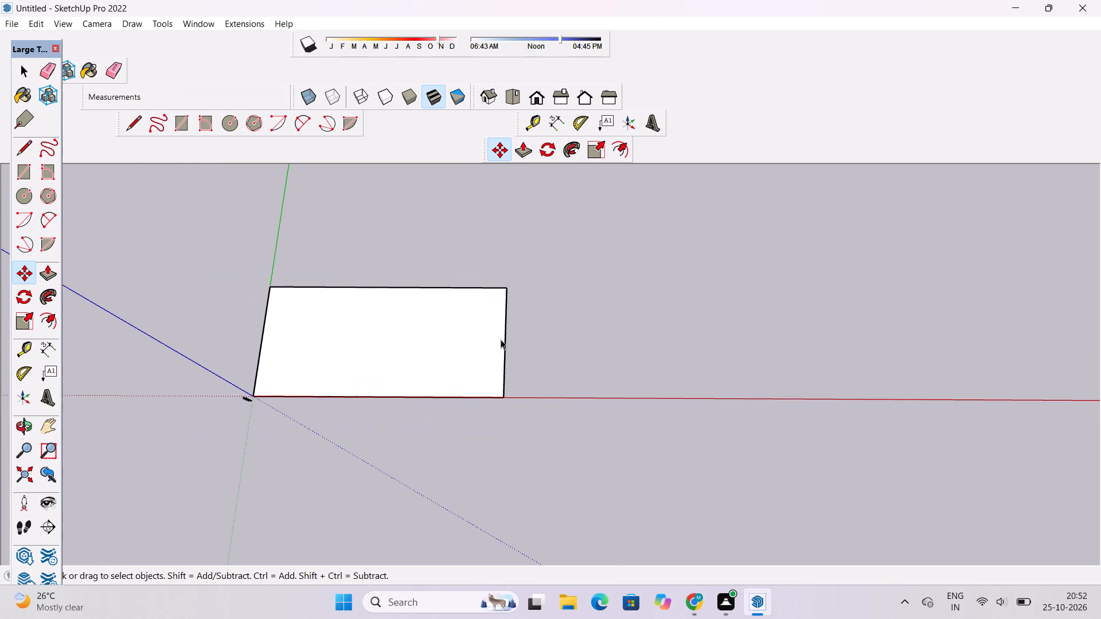
left_click(521, 339)
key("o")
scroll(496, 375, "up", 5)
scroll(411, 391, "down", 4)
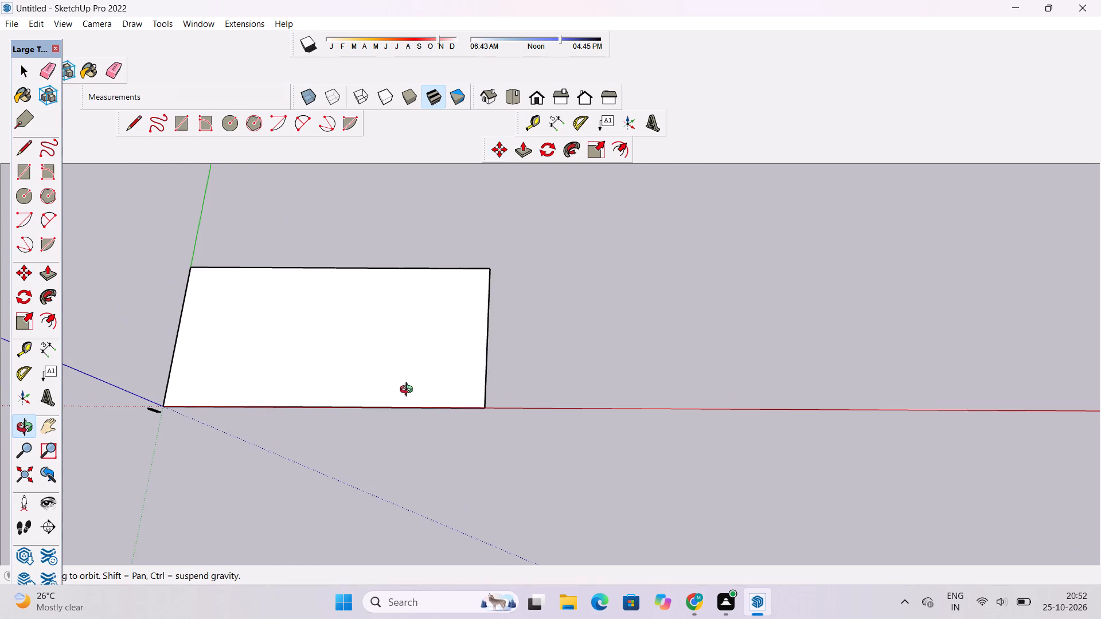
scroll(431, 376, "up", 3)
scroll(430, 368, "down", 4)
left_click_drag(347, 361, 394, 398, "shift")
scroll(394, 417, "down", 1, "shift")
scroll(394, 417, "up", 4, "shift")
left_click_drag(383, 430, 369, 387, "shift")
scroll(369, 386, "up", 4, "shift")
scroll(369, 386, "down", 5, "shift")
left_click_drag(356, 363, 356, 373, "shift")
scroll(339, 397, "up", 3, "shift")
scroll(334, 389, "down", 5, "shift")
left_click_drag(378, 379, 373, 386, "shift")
Copy the whole rectangle about 210' along the red axis, using its corner at the origin as the base point.
key("space")
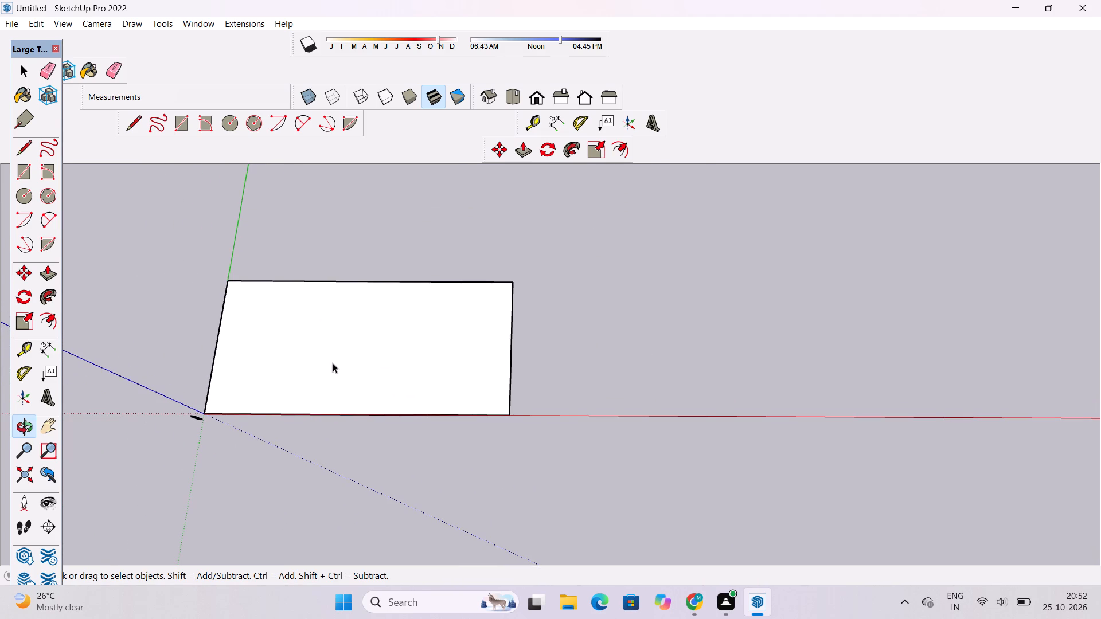
triple_click(337, 361)
left_click(337, 361)
key("m")
scroll(233, 425, "up", 5)
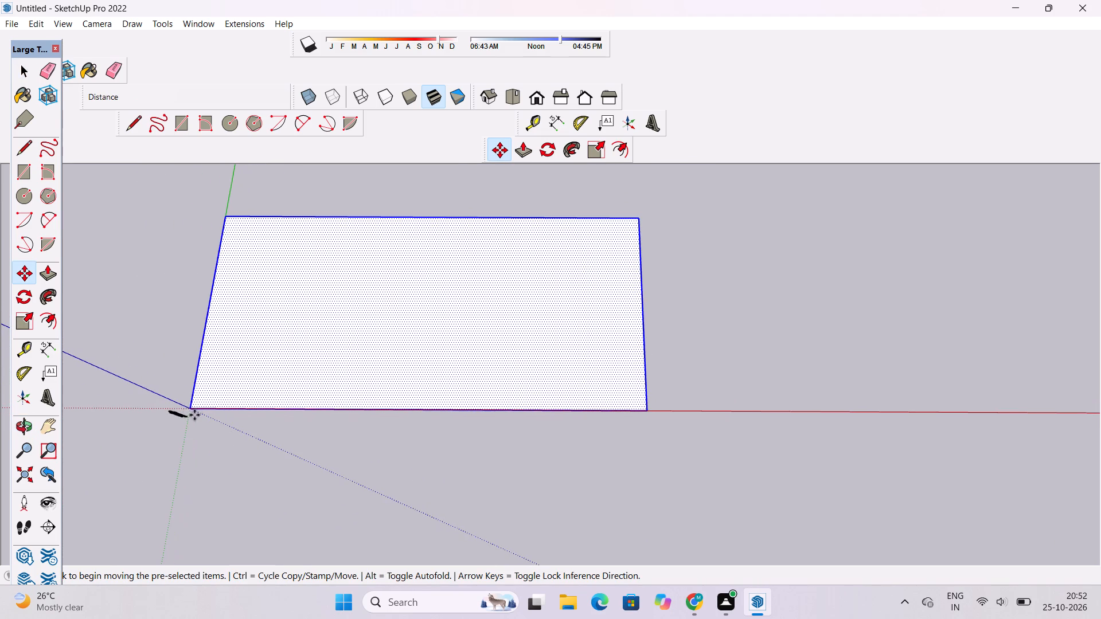
left_click(187, 408)
scroll(187, 408, "down", 2)
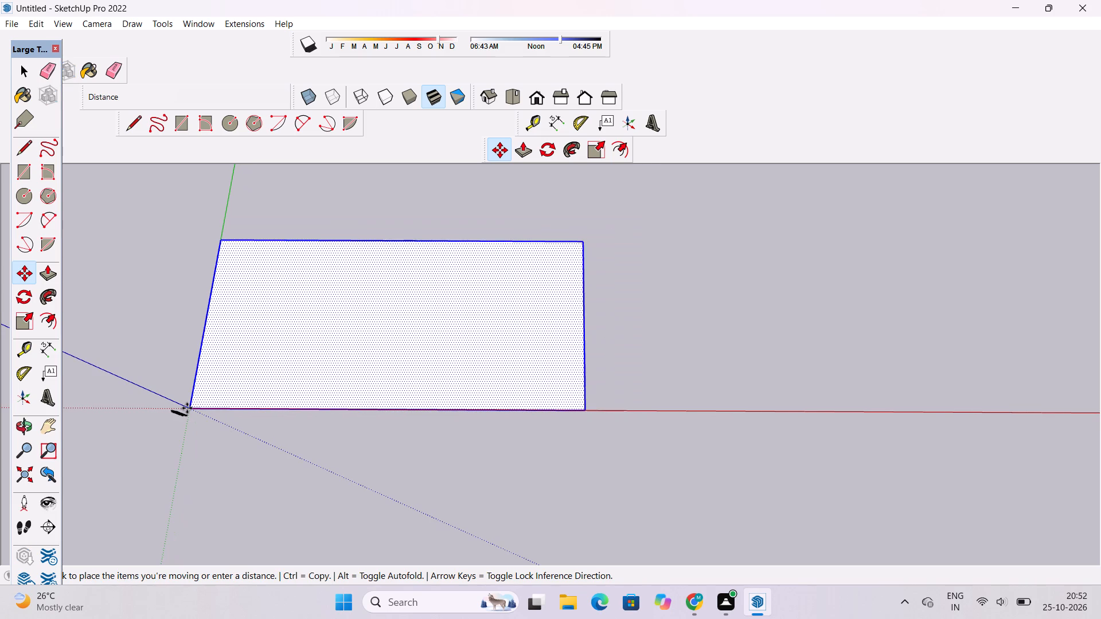
scroll(213, 405, "down", 17)
scroll(282, 402, "up", 5)
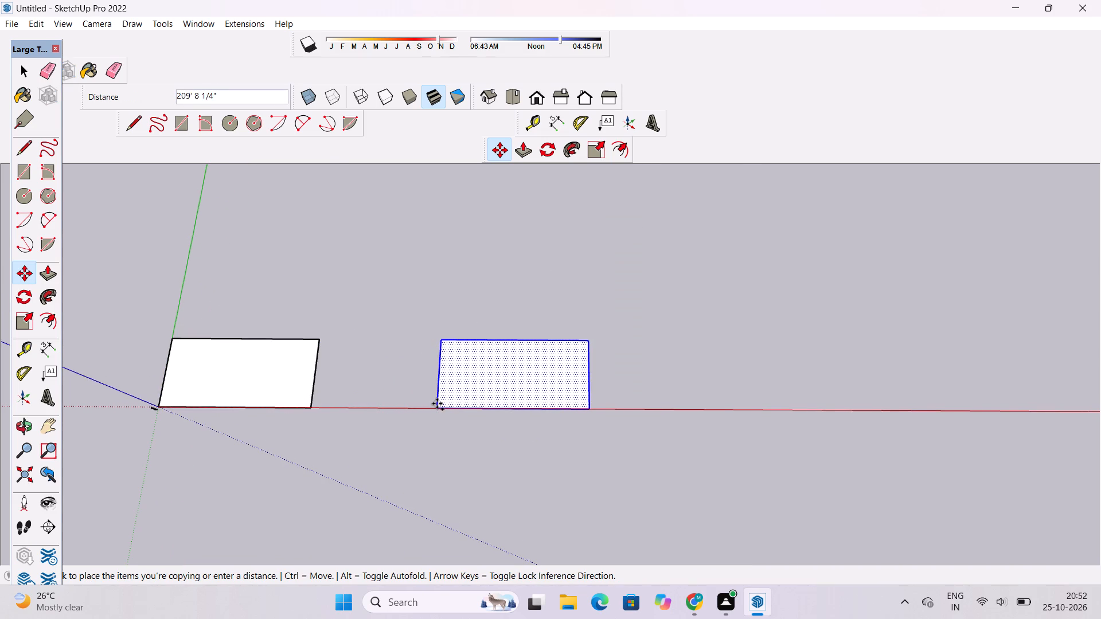
left_click(437, 403)
key("space")
left_click(411, 388)
Examine the original rectangle, its copy and the gap between them from several angles and distances.
key("o")
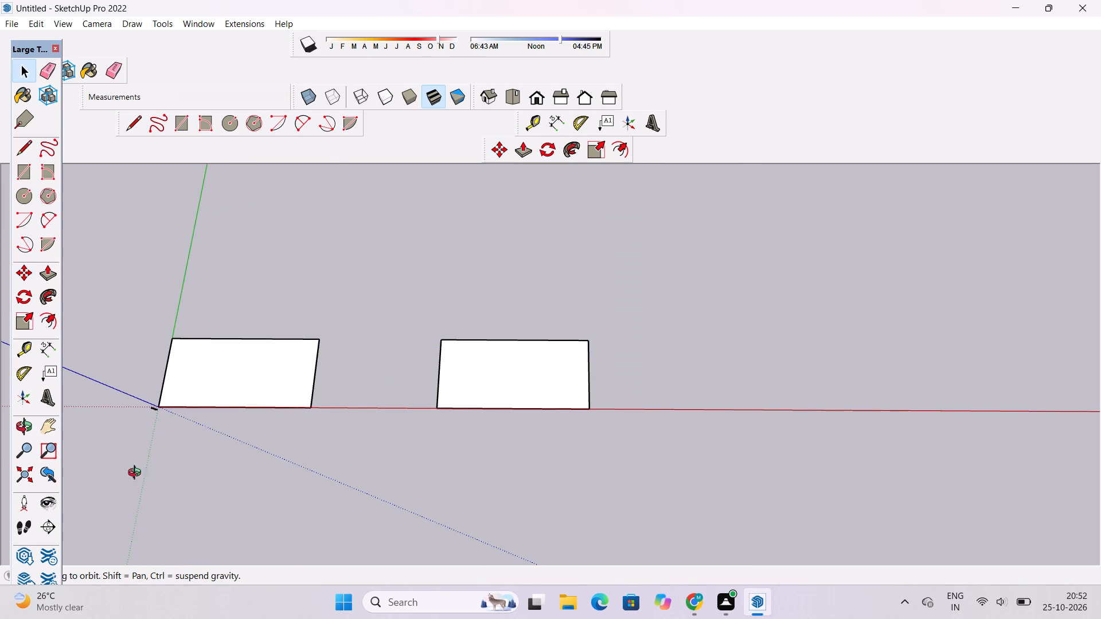
scroll(284, 422, "up", 3)
left_click_drag(270, 418, 306, 407, "shift")
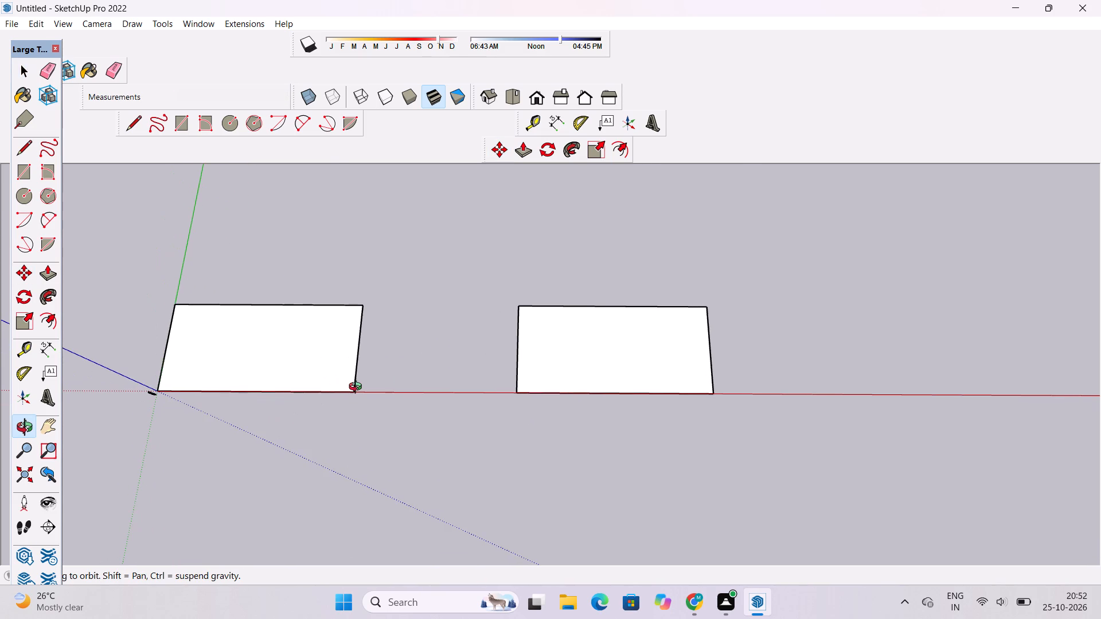
scroll(578, 314, "down", 5)
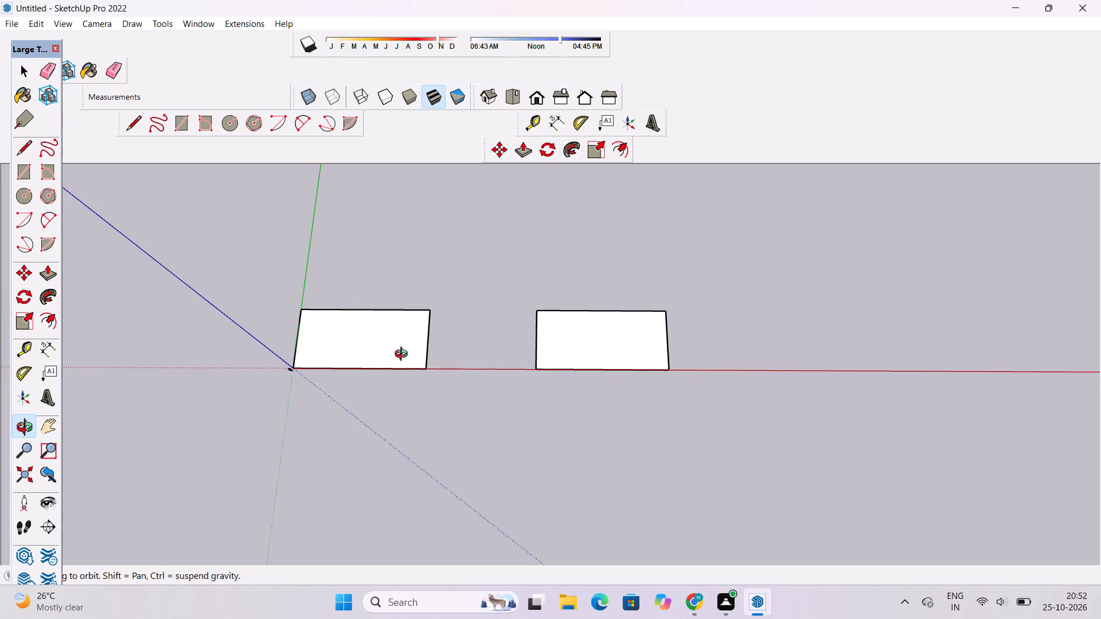
scroll(403, 354, "up", 5)
left_click_drag(428, 327, 434, 346)
left_click_drag(411, 382, 419, 284)
scroll(480, 369, "up", 2)
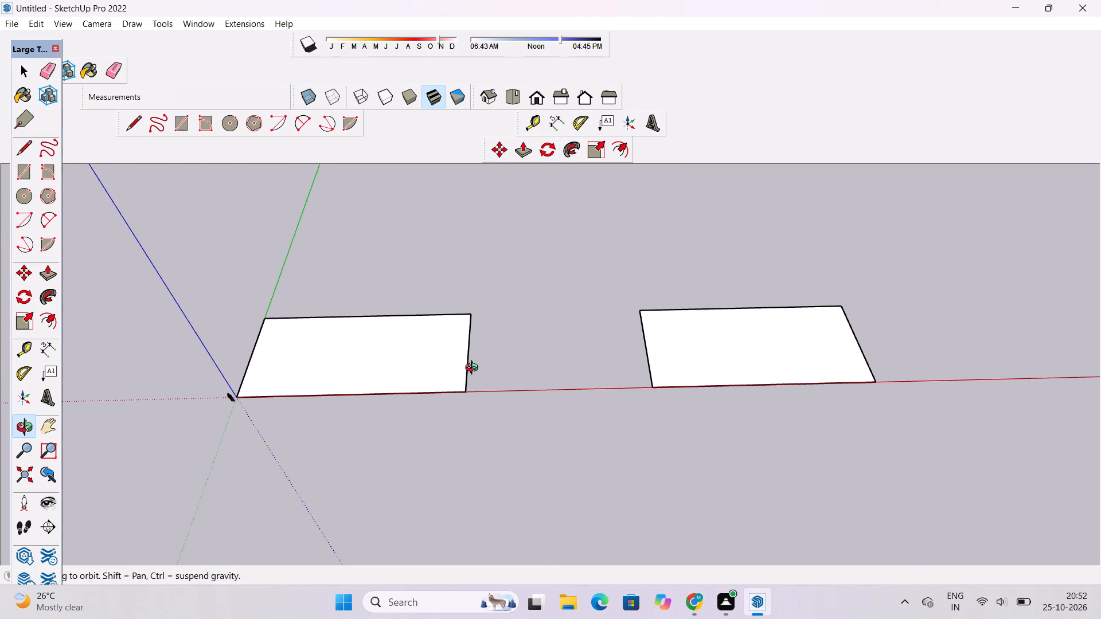
left_click_drag(455, 369, 478, 323, "shift")
scroll(480, 319, "down", 5, "shift")
left_click_drag(529, 307, 509, 370)
scroll(526, 327, "up", 2)
left_click_drag(530, 317, 488, 350, "shift")
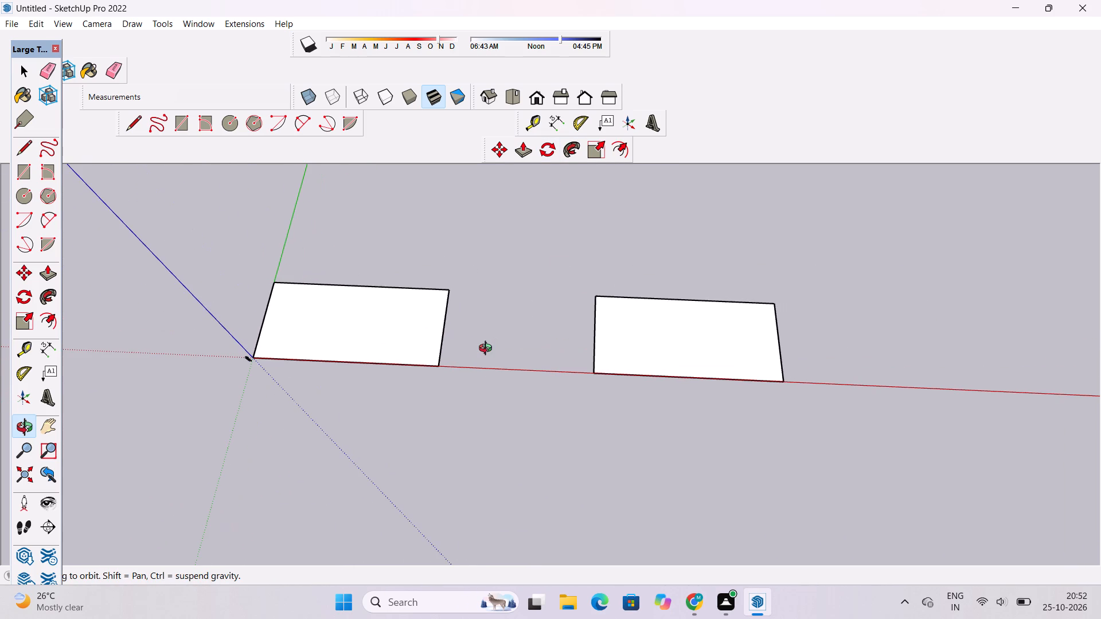
scroll(486, 347, "down", 1)
scroll(486, 347, "up", 1)
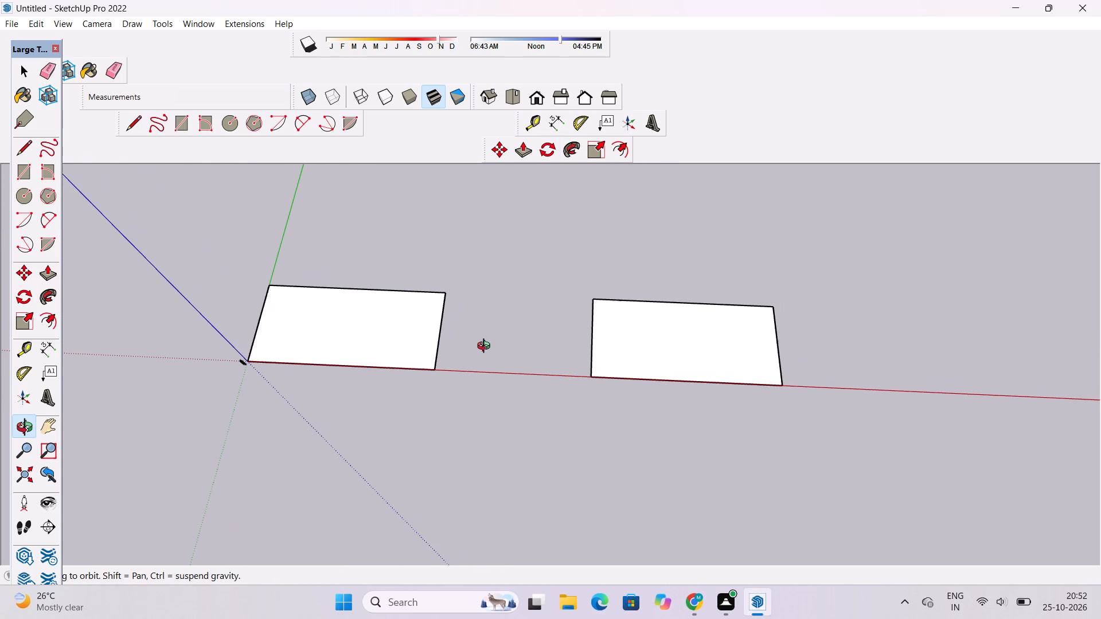
scroll(492, 342, "down", 2)
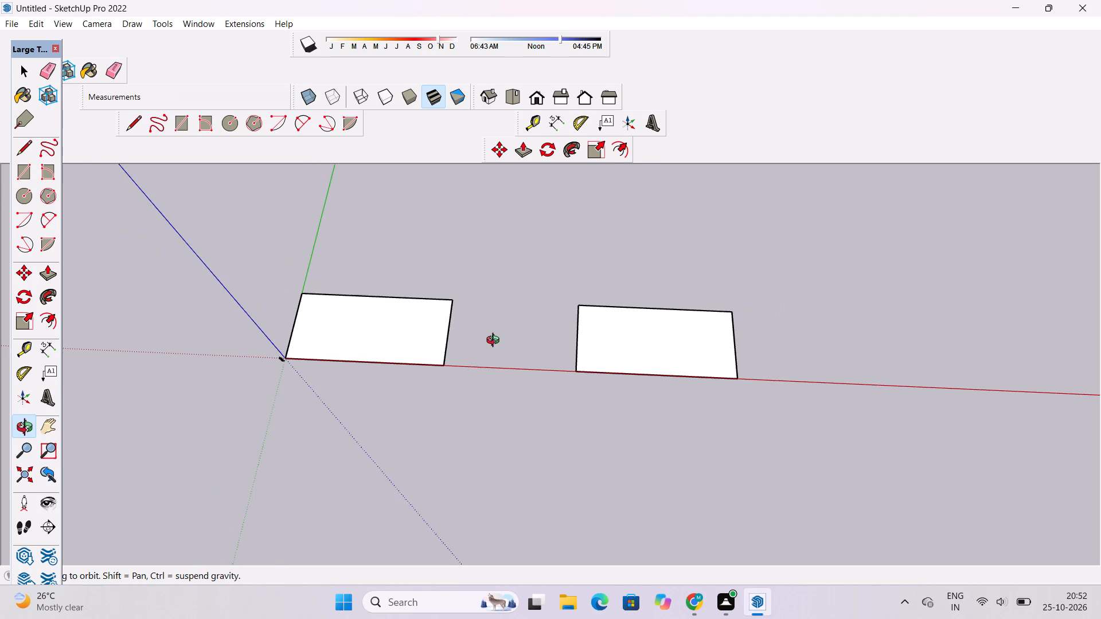
scroll(495, 342, "down", 2)
scroll(514, 330, "up", 2)
scroll(516, 331, "down", 4)
left_click_drag(514, 339, 534, 399)
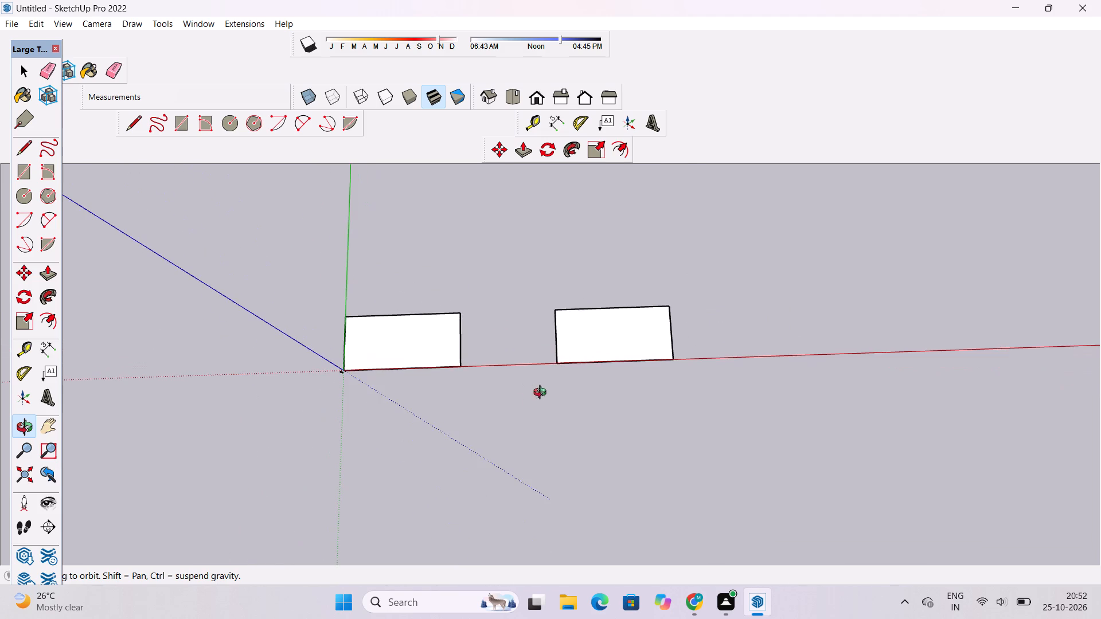
scroll(589, 345, "up", 4)
scroll(589, 345, "down", 1)
left_click_drag(589, 345, 592, 355, "shift")
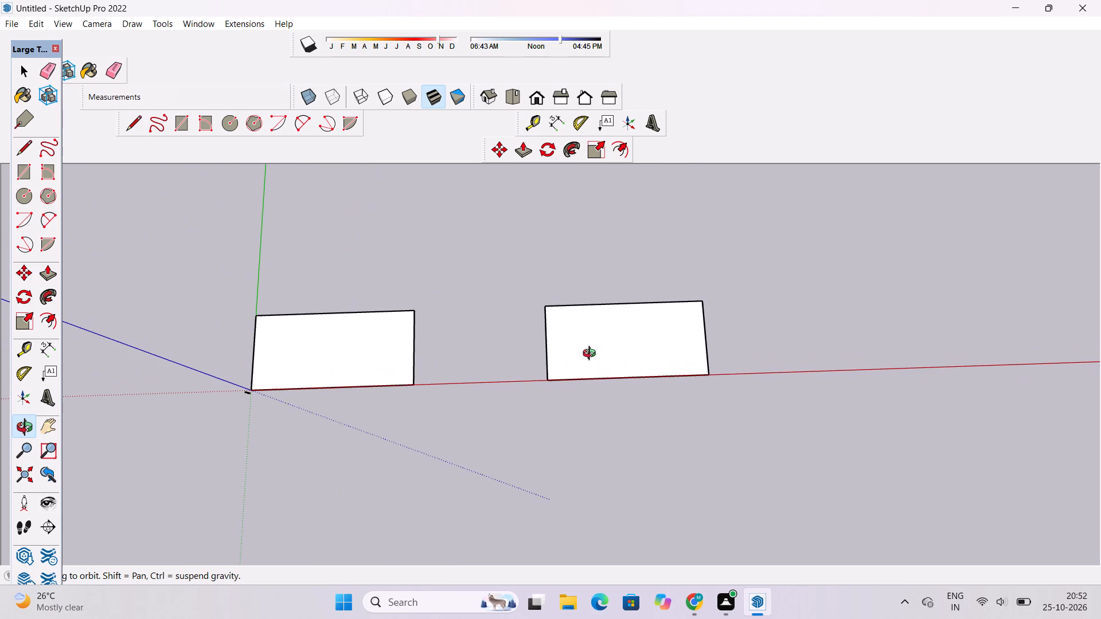
scroll(587, 353, "down", 2)
left_click_drag(582, 356, 580, 387, "shift")
left_click_drag(579, 387, 548, 319)
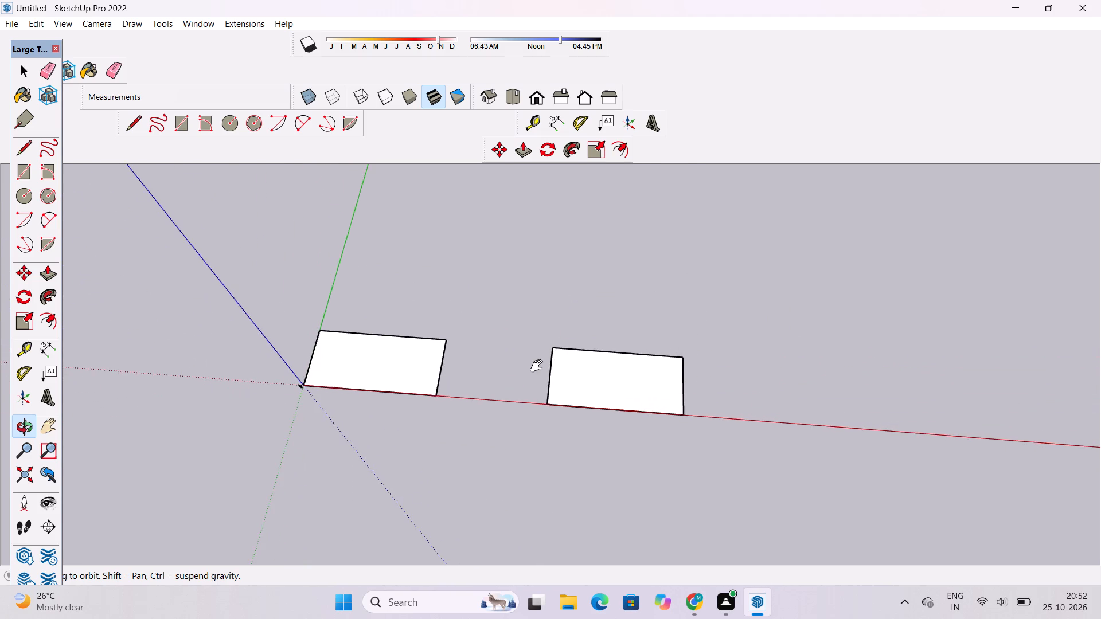
left_click_drag(539, 367, 569, 429, "shift")
left_click_drag(569, 429, 609, 360, "shift")
scroll(461, 316, "up", 2, "shift")
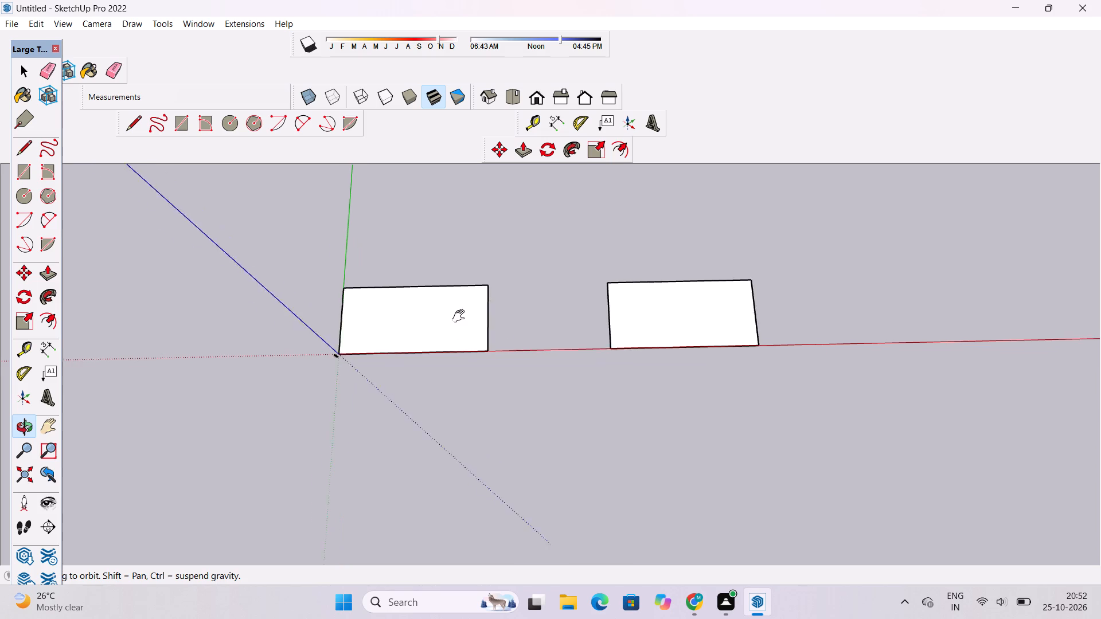
scroll(461, 316, "up", 4, "shift")
scroll(461, 316, "down", 5, "shift")
left_click_drag(653, 281, 637, 304, "shift")
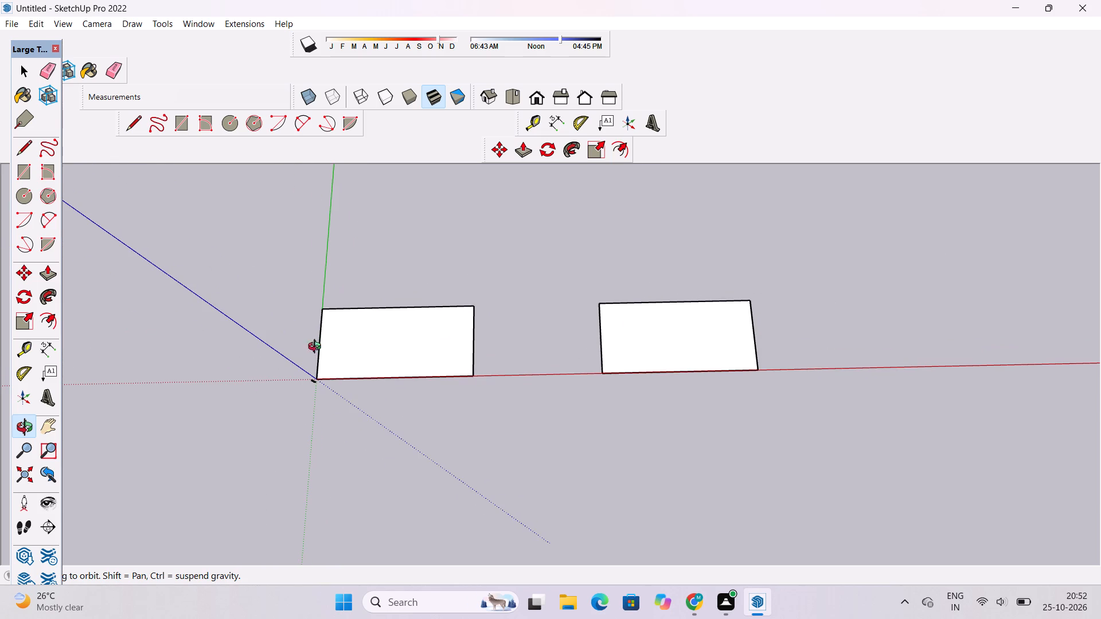
scroll(478, 344, "up", 5)
scroll(428, 335, "down", 4)
left_click_drag(345, 333, 546, 367, "shift")
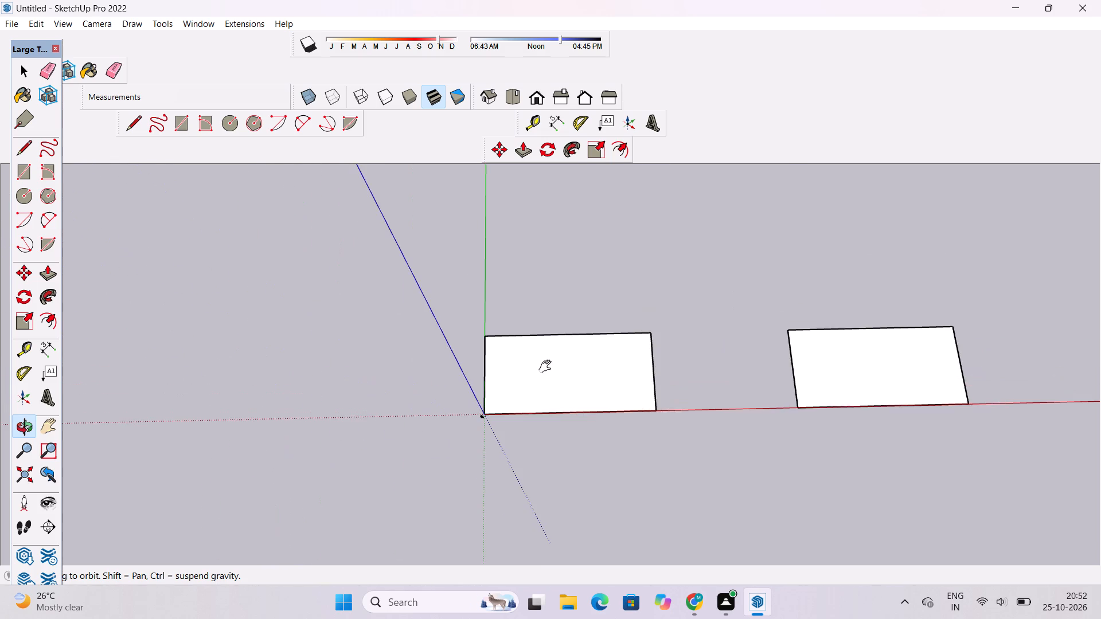
scroll(548, 367, "up", 4, "shift")
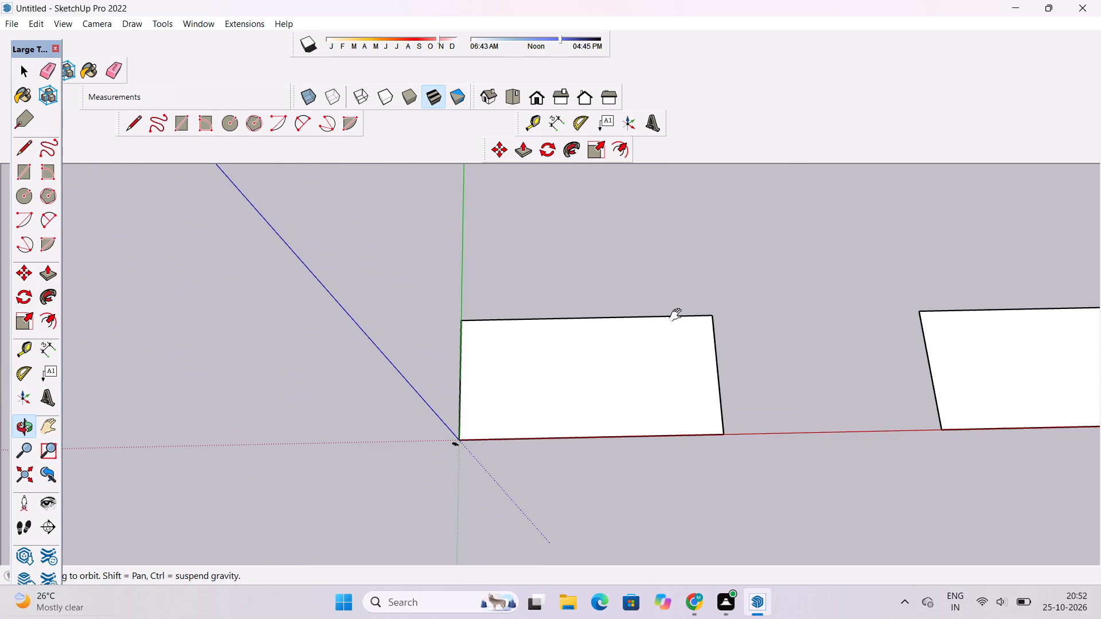
scroll(674, 324, "down", 2, "shift")
left_click_drag(739, 336, 591, 346, "shift")
scroll(405, 392, "up", 5, "shift")
scroll(408, 391, "down", 3)
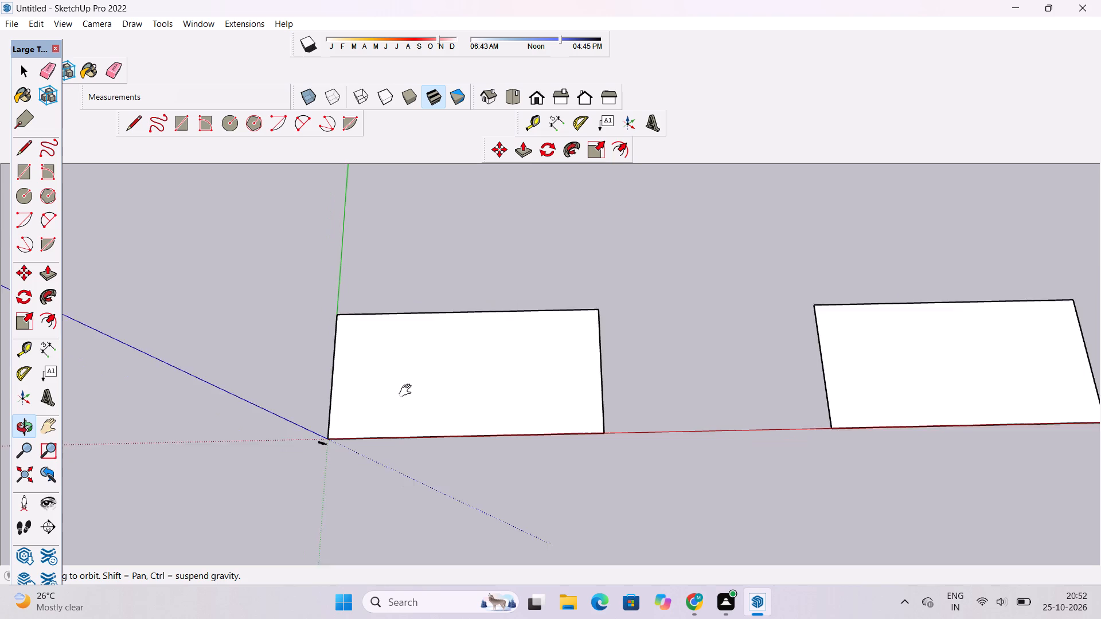
scroll(408, 391, "down", 2)
left_click_drag(581, 379, 489, 380, "shift")
scroll(428, 336, "up", 1, "shift")
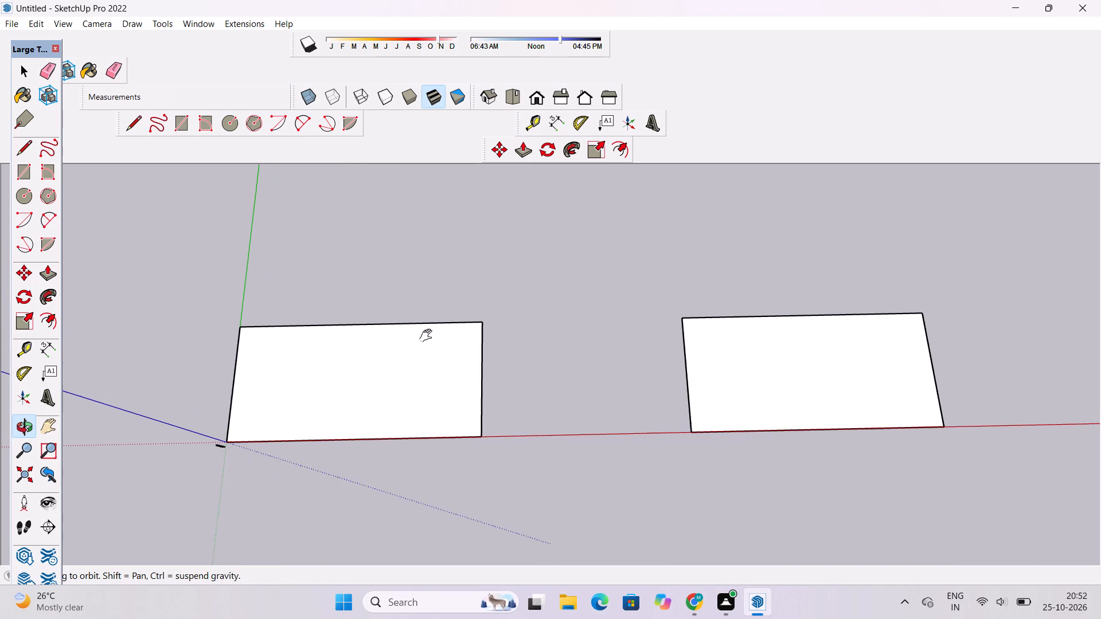
scroll(428, 336, "down", 1, "shift")
left_click_drag(512, 405, 452, 407, "shift")
scroll(465, 388, "up", 2, "shift")
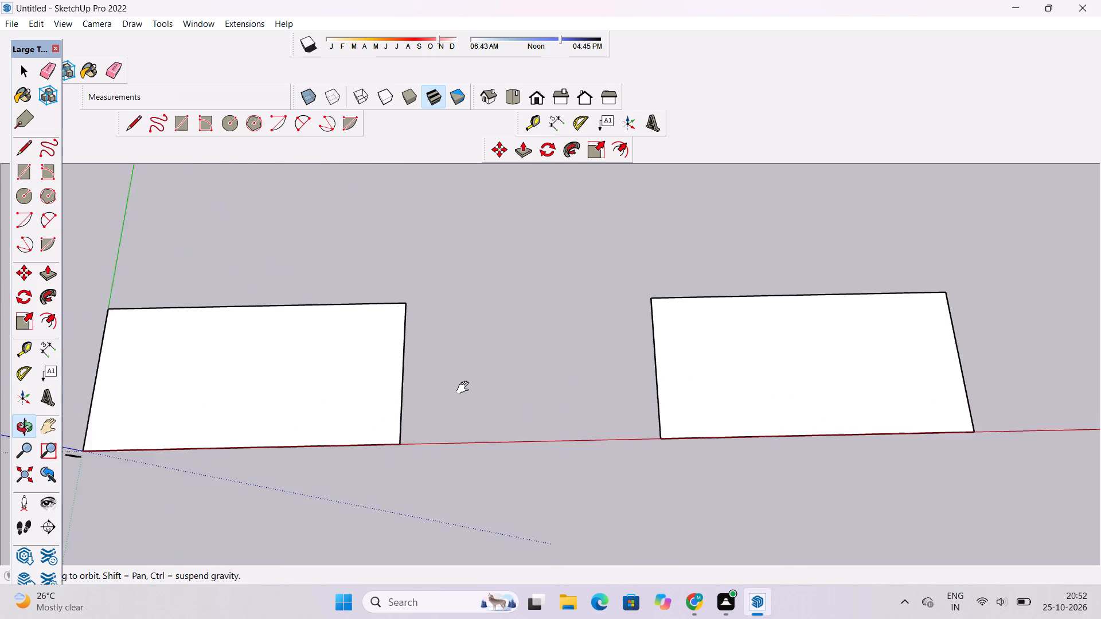
scroll(465, 388, "up", 2, "shift")
scroll(414, 390, "down", 4, "shift")
left_click_drag(478, 383, 407, 396, "shift")
scroll(304, 383, "up", 4, "shift")
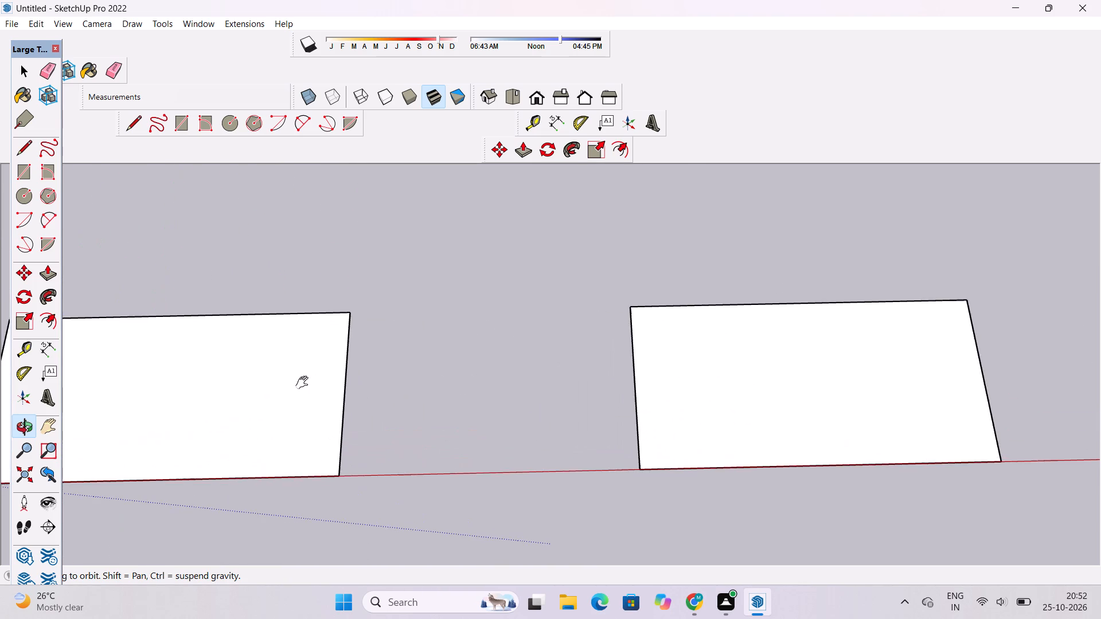
left_click_drag(304, 383, 356, 387, "shift")
scroll(356, 387, "down", 4)
Move the original rectangle's short edge facing the copy 10' outward along the red axis.
key("m")
scroll(375, 388, "up", 4)
scroll(442, 370, "down", 4)
scroll(420, 399, "up", 4)
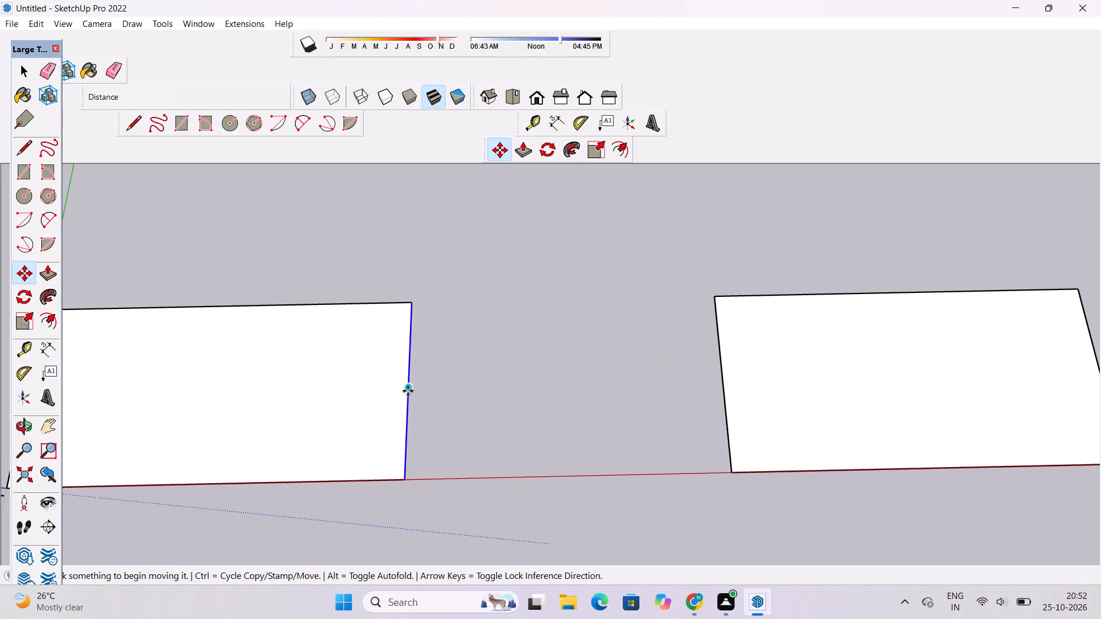
left_click(408, 391)
scroll(408, 391, "down", 5)
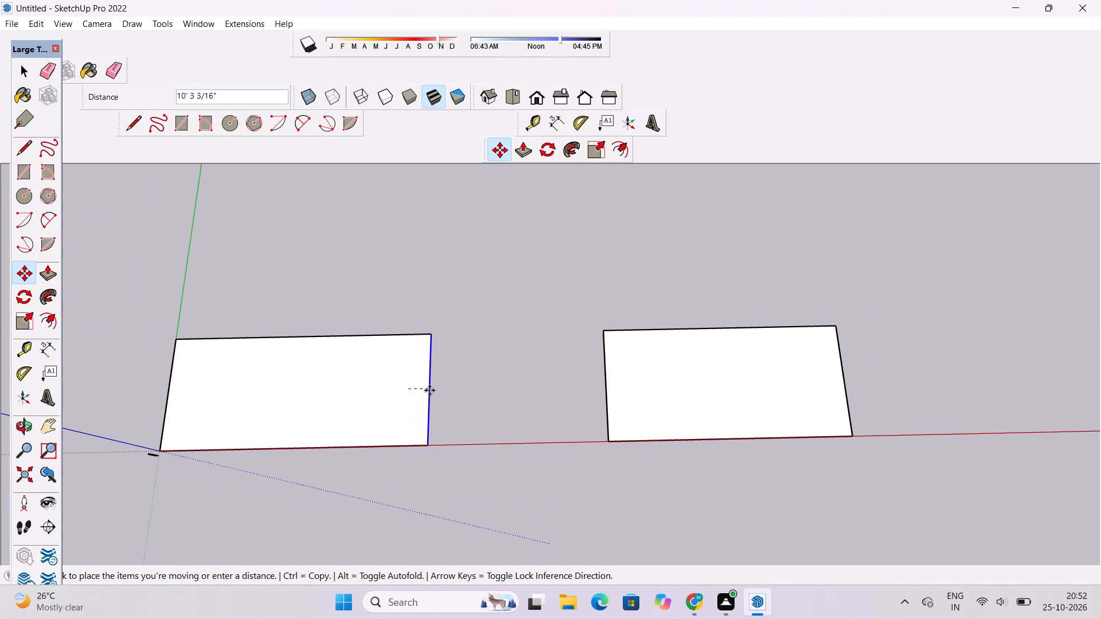
type("10'")
key("Return")
key("space")
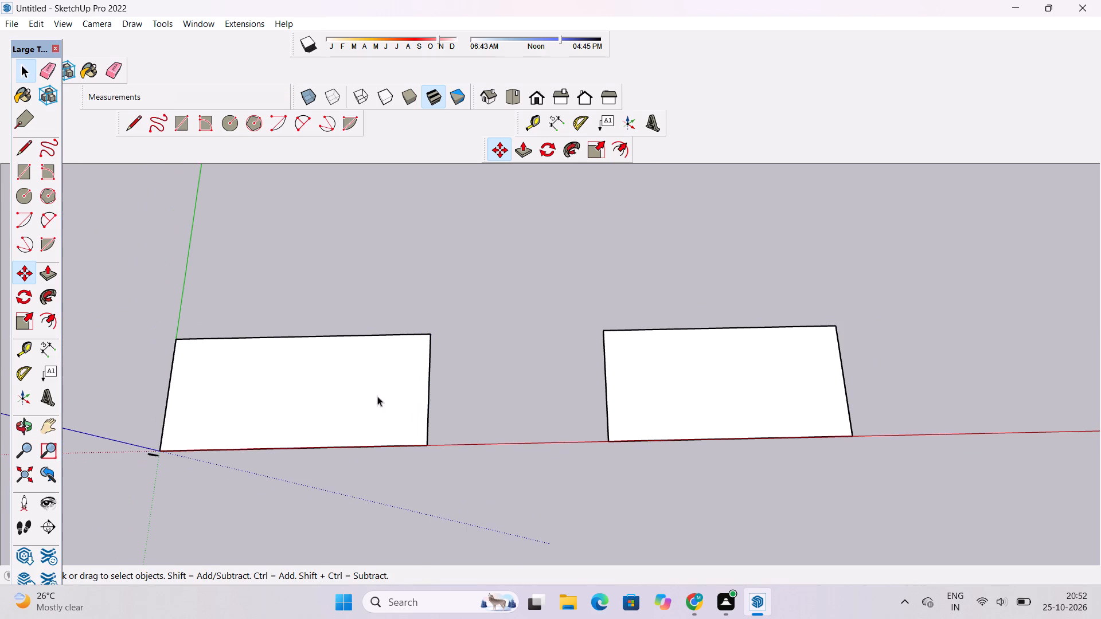
Move the copied rectangle's short edge farthest from the origin 10' outward along the red axis.
scroll(267, 401, "down", 6)
scroll(644, 376, "up", 5)
key("m")
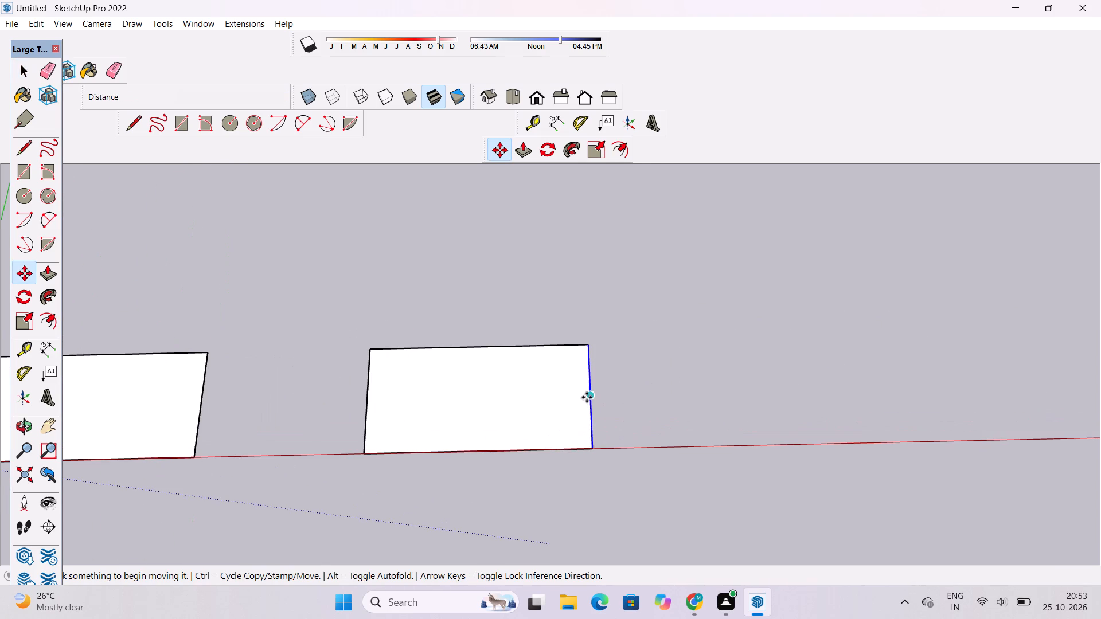
left_click(589, 396)
left_click(612, 395)
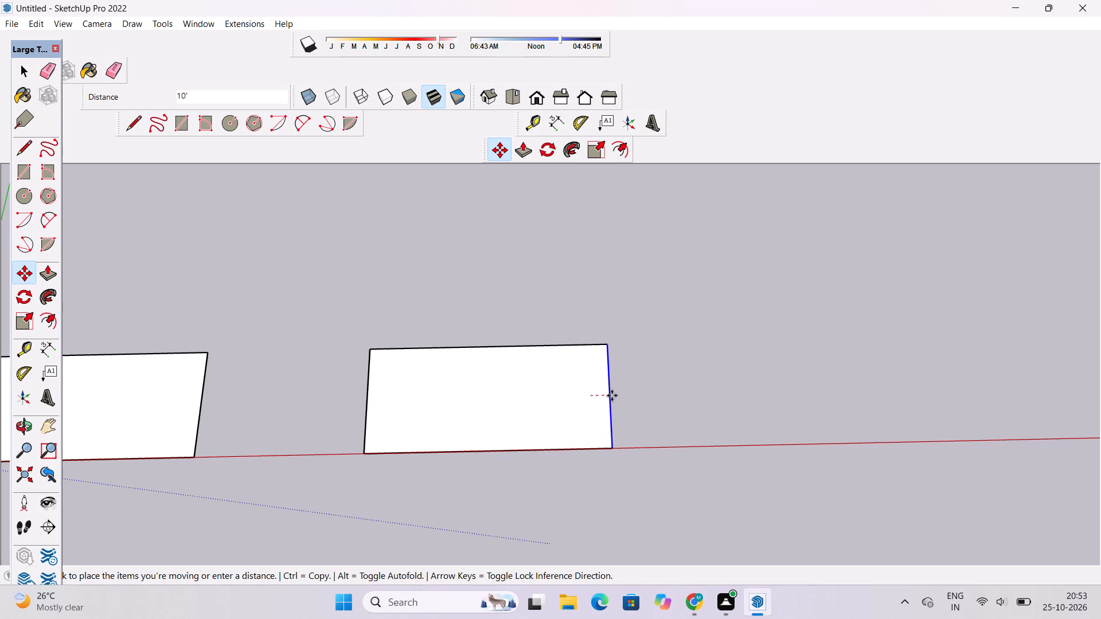
key("space")
left_click(766, 371)
Move the whole original rectangle along the red axis, away from the origin and closer to the copy.
key("o")
scroll(766, 371, "down", 8)
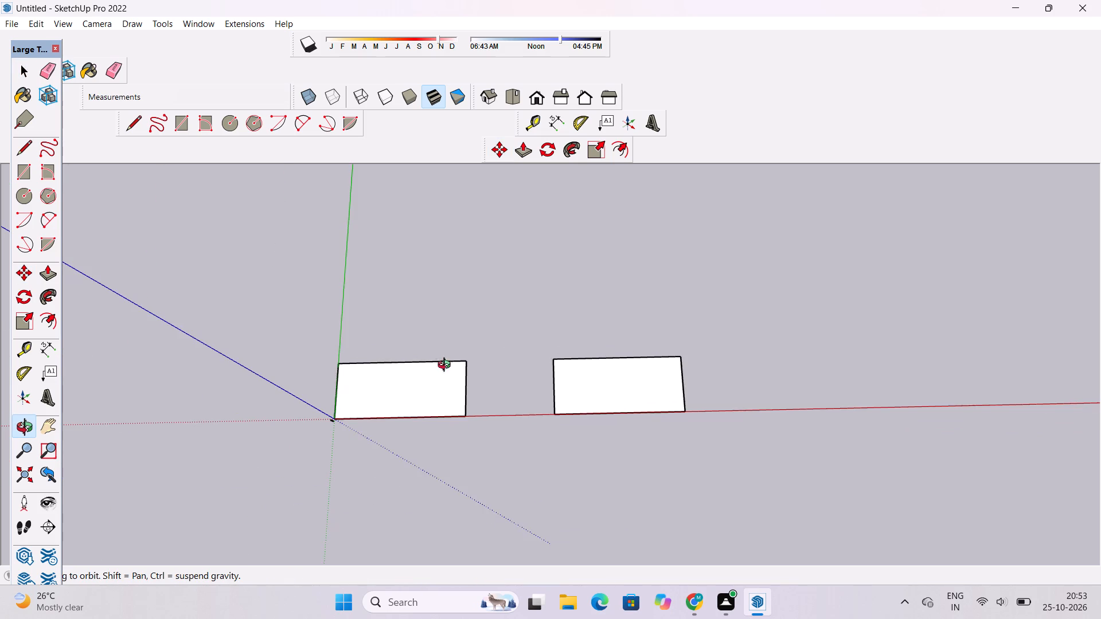
scroll(421, 391, "up", 5)
scroll(362, 399, "down", 1)
left_click_drag(480, 424, 430, 426, "shift")
scroll(321, 426, "up", 3, "shift")
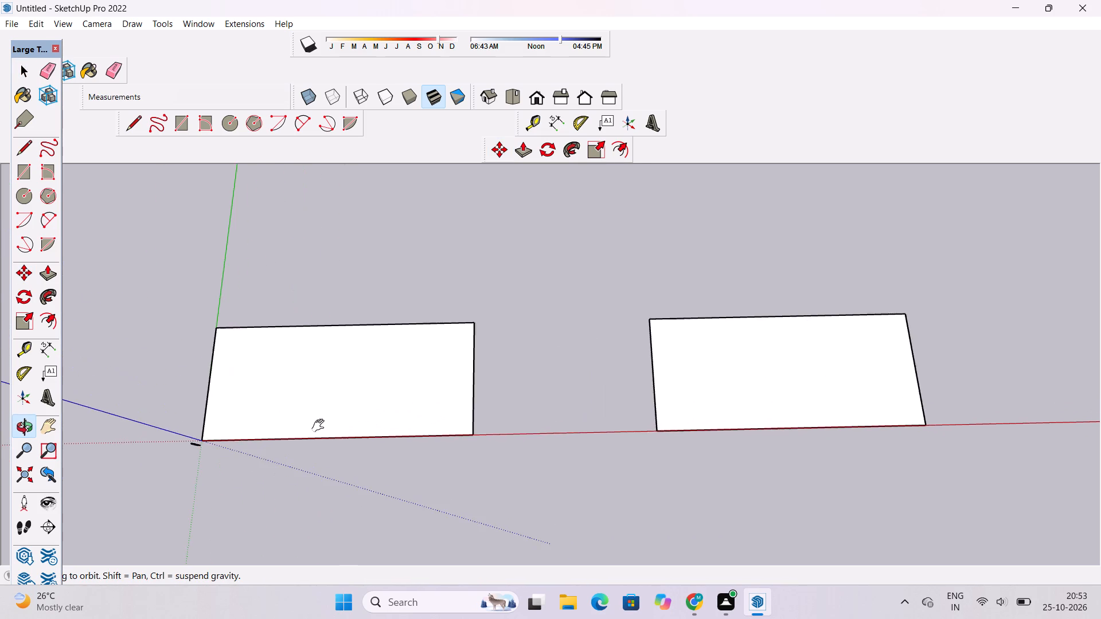
scroll(320, 422, "down", 4, "shift")
left_click_drag(321, 421, 314, 427, "shift")
key("space")
scroll(318, 425, "up", 4)
triple_click(319, 425)
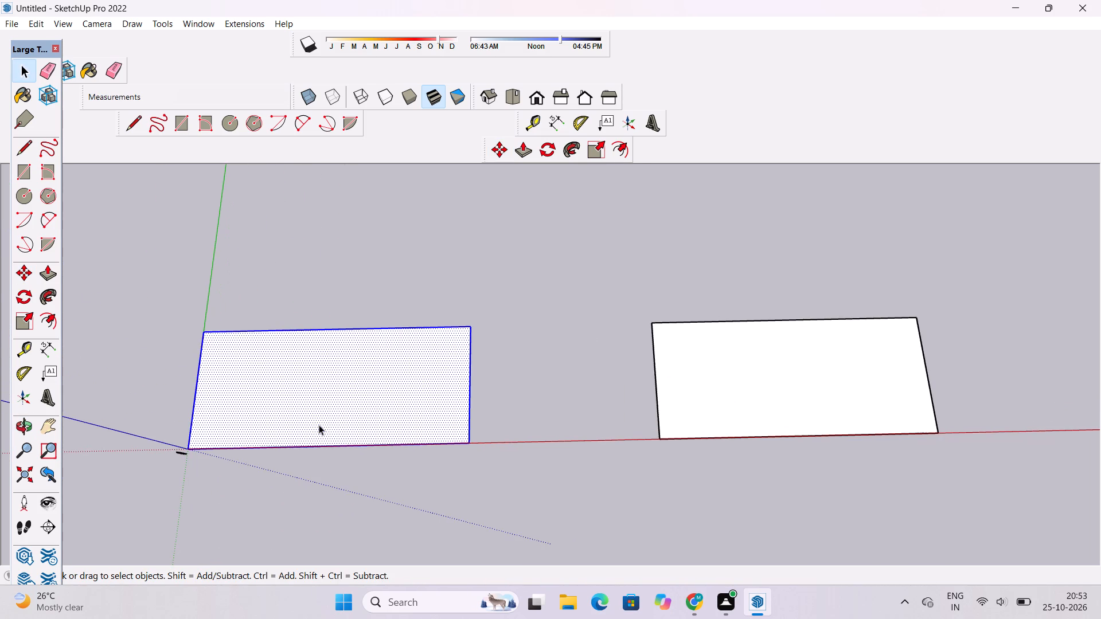
key("m")
left_click(468, 443)
scroll(470, 443, "down", 2)
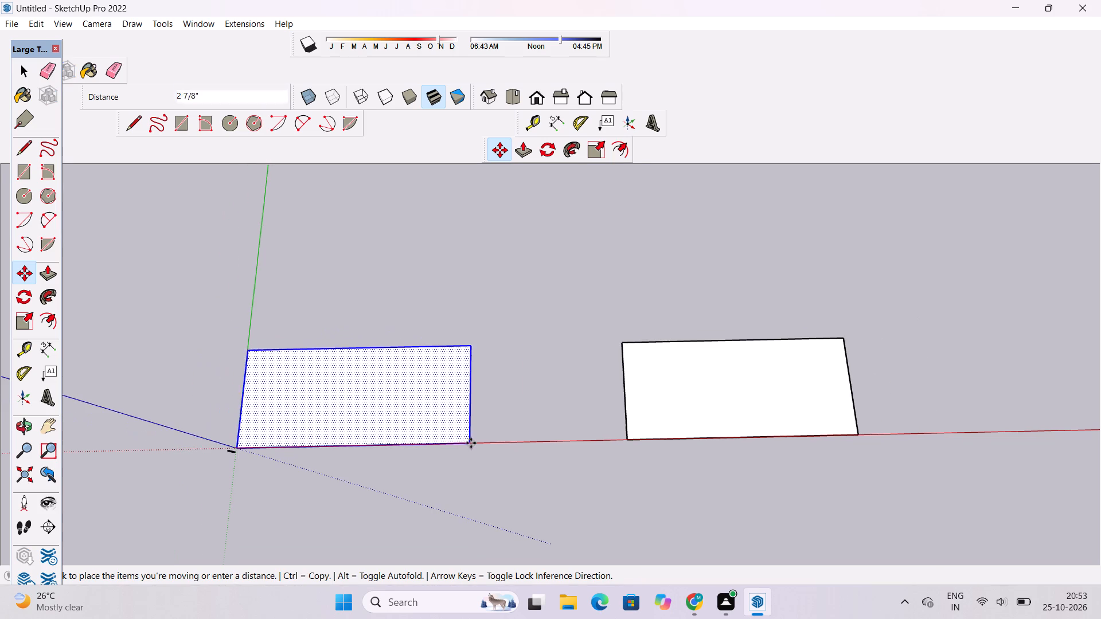
left_click(519, 440)
key("space")
left_click(552, 428)
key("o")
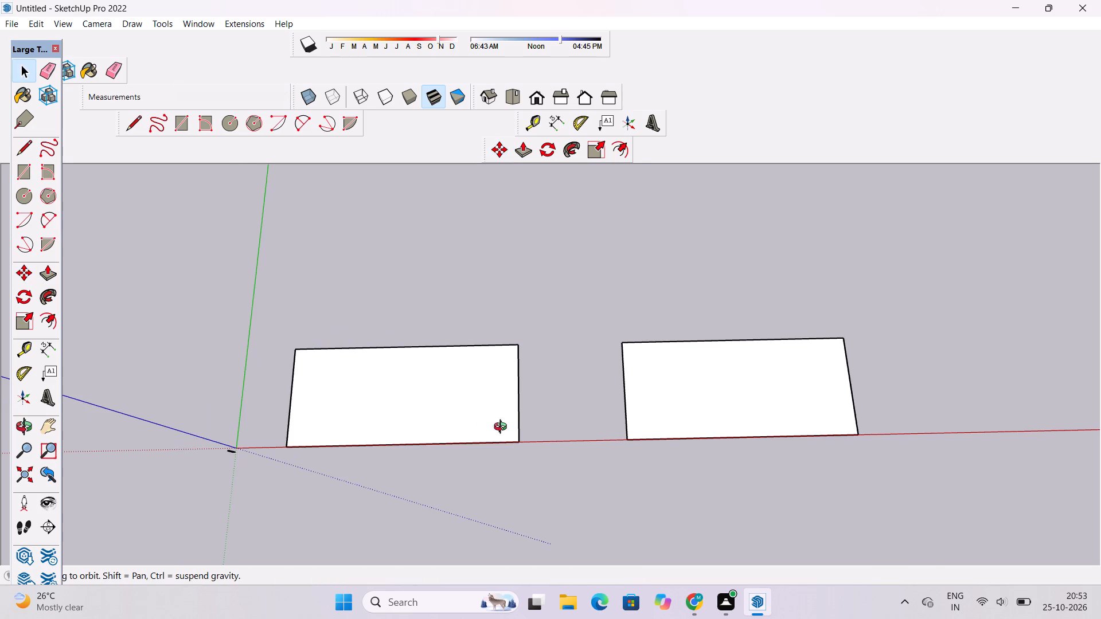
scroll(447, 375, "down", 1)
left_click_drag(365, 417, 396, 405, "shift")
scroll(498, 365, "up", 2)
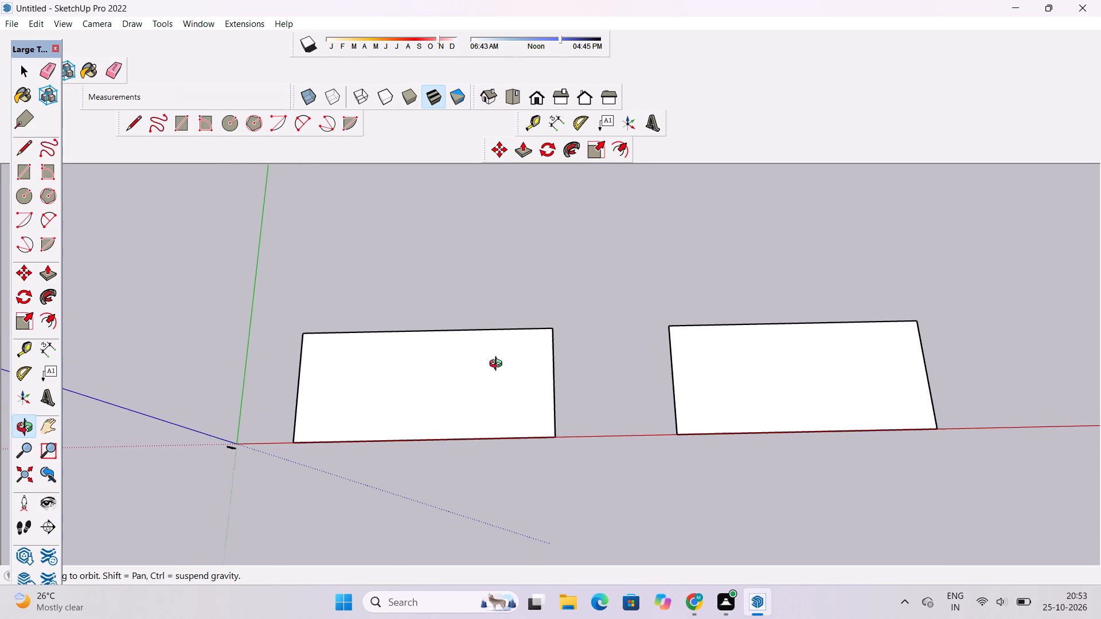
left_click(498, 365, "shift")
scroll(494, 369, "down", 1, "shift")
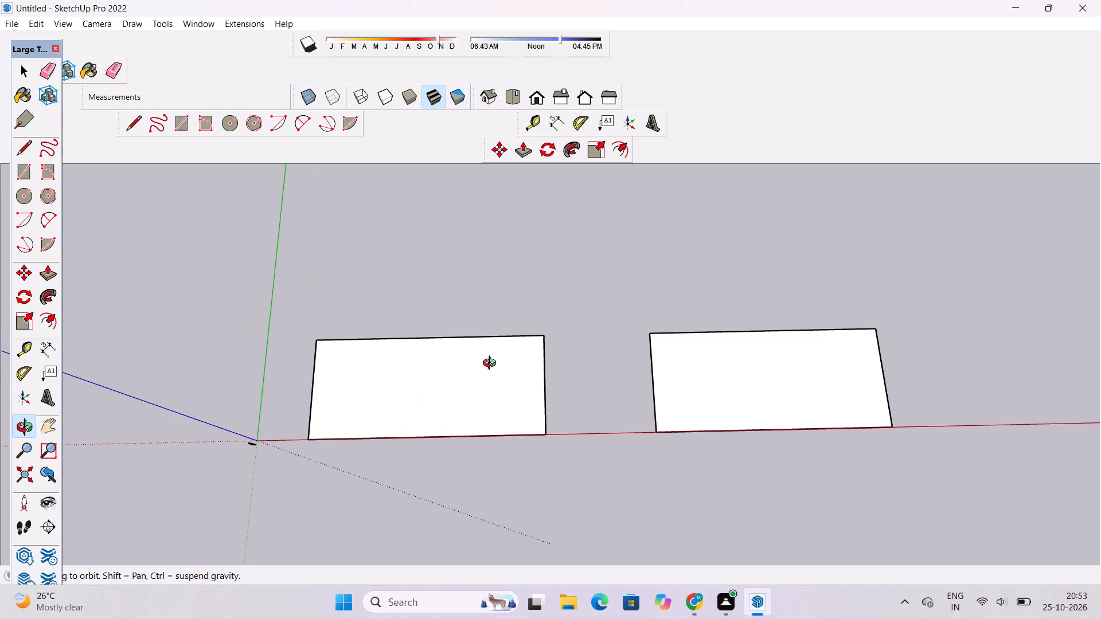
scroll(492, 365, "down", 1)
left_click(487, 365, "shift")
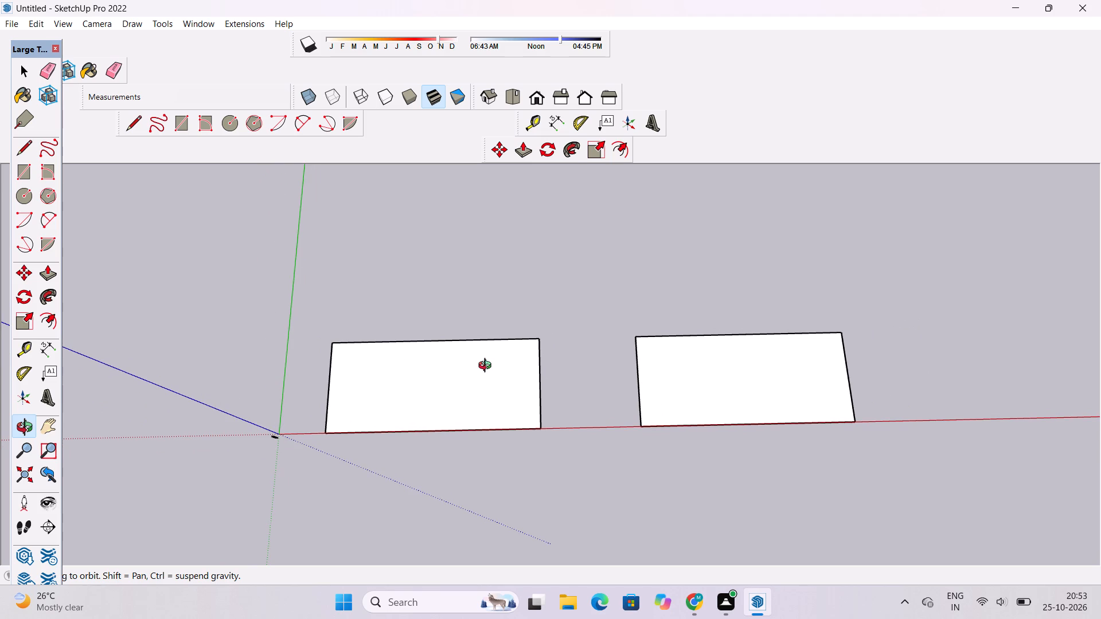
Move the original rectangle's long edge opposite the red axis 10' outward along the green axis.
scroll(486, 365, "down", 1)
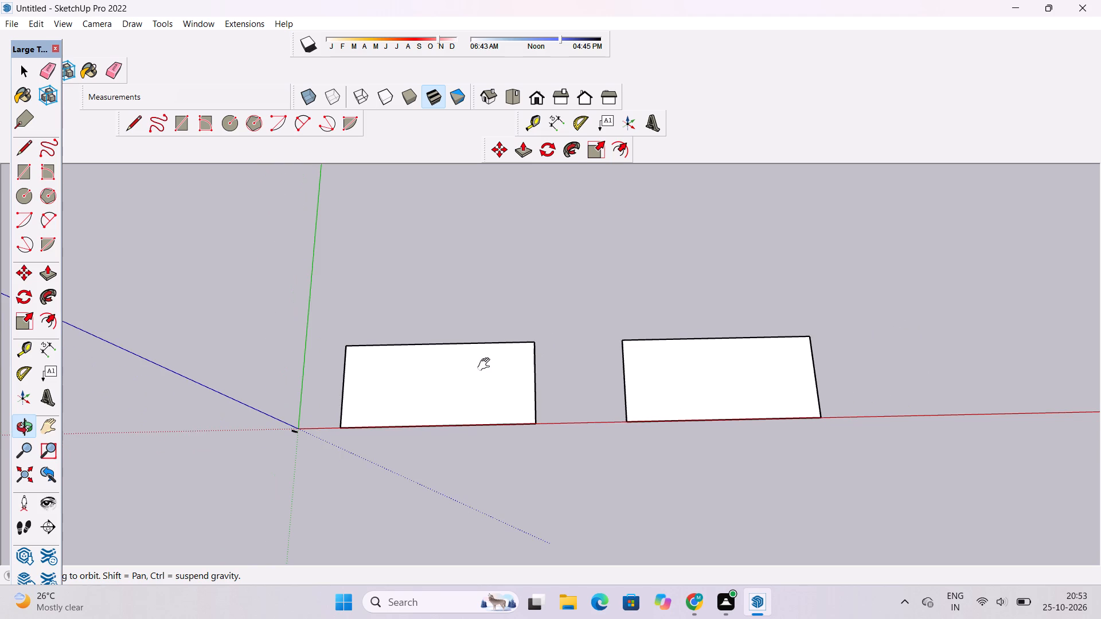
left_click(486, 365, "shift")
scroll(475, 412, "up", 4, "shift")
left_click_drag(462, 408, 468, 383, "shift")
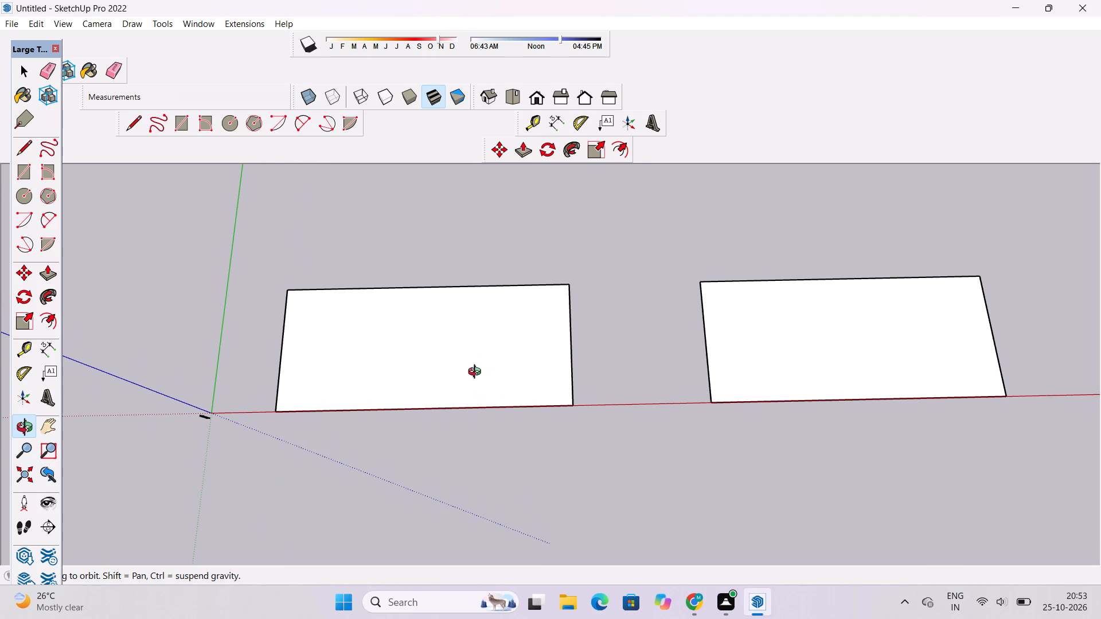
left_click_drag(466, 393, 443, 385, "shift")
scroll(444, 379, "down", 1, "shift")
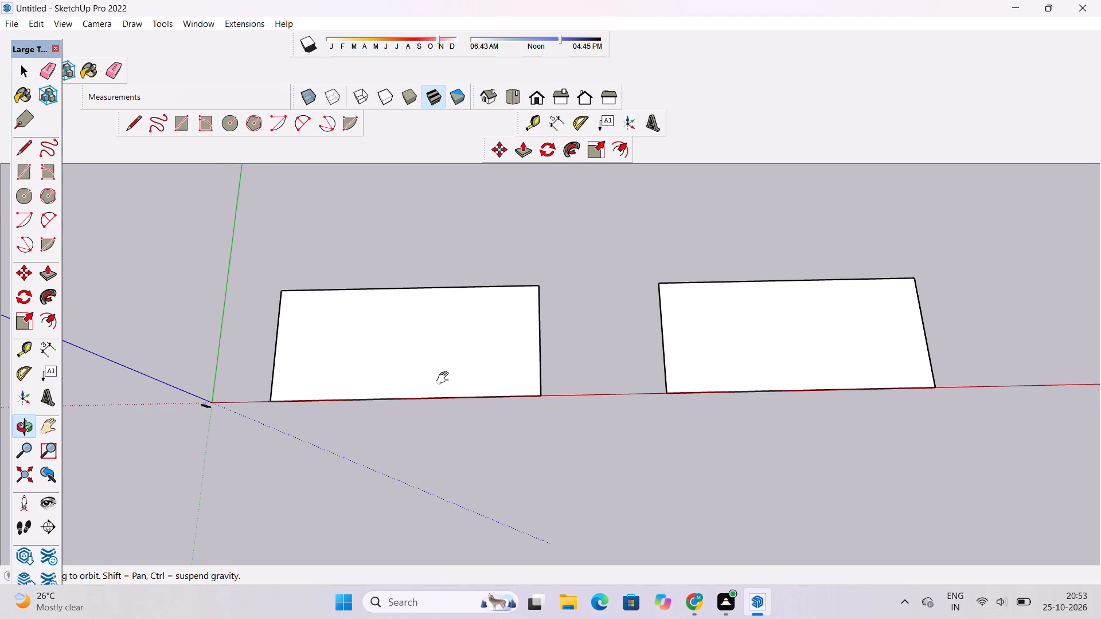
left_click_drag(458, 374, 430, 400, "shift")
scroll(415, 347, "up", 2, "shift")
left_click_drag(389, 348, 373, 352, "shift")
scroll(372, 350, "down", 3, "shift")
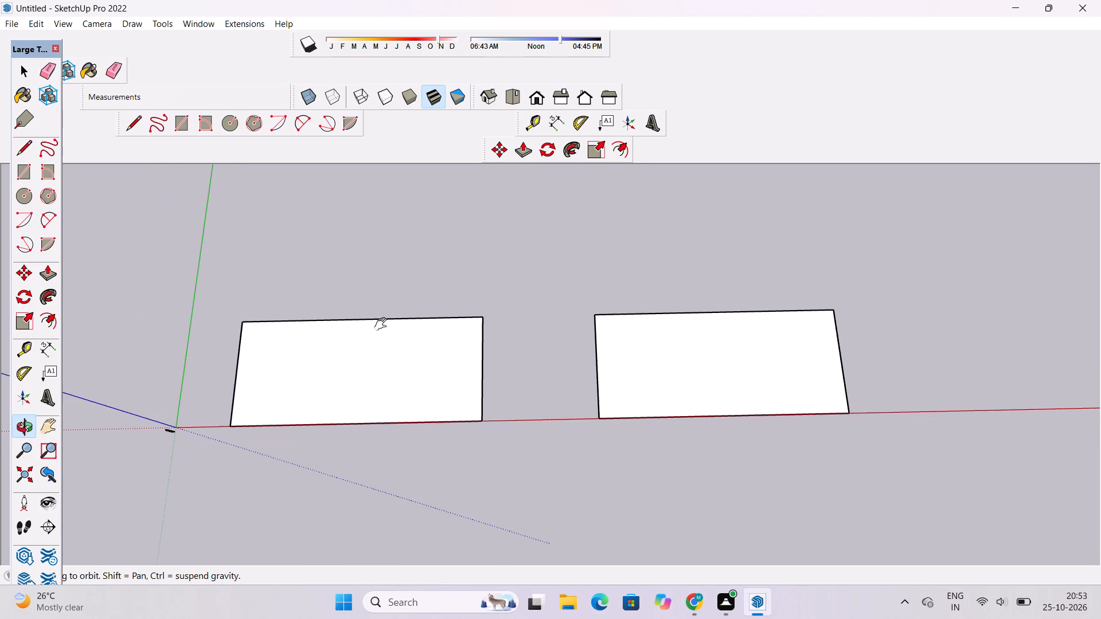
left_click(386, 315, "shift")
key("m")
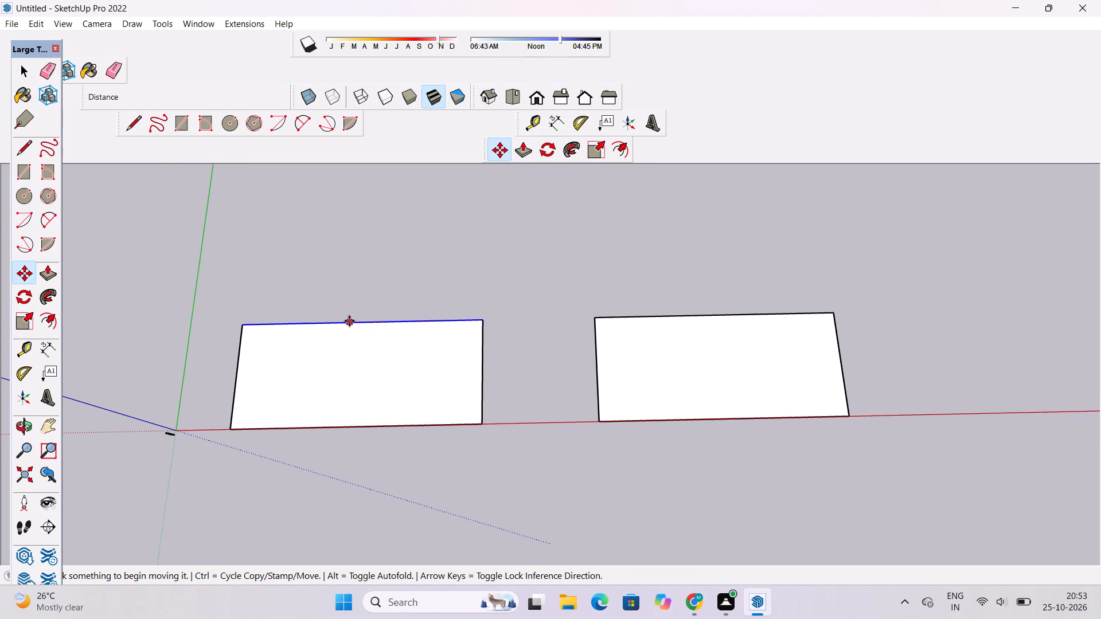
scroll(354, 338, "down", 3)
scroll(372, 322, "up", 4)
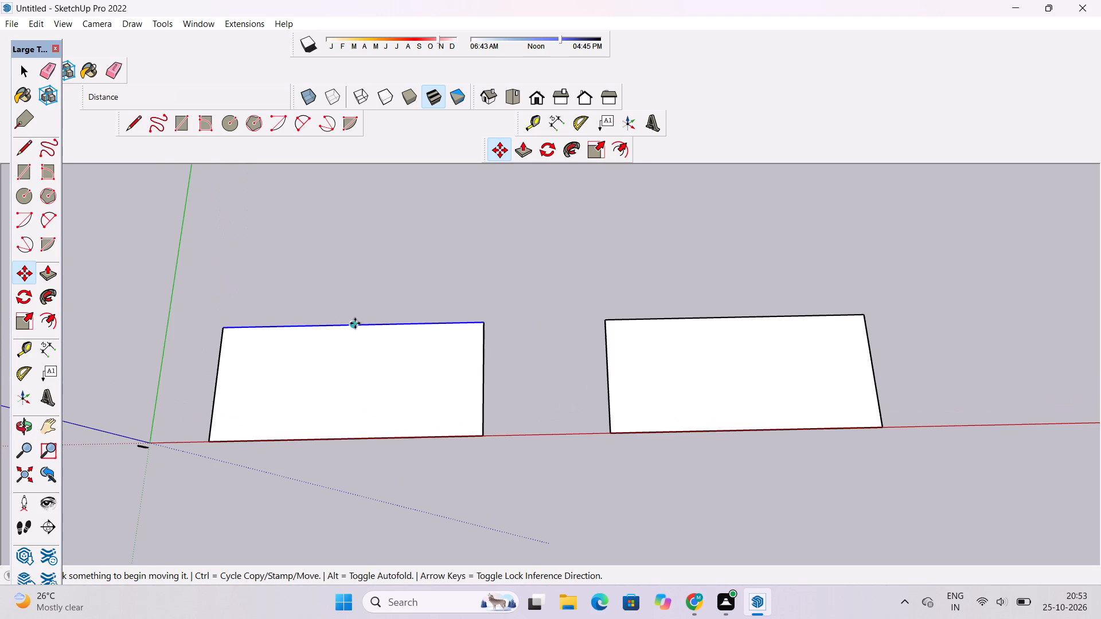
left_click(355, 323)
scroll(355, 323, "down", 1)
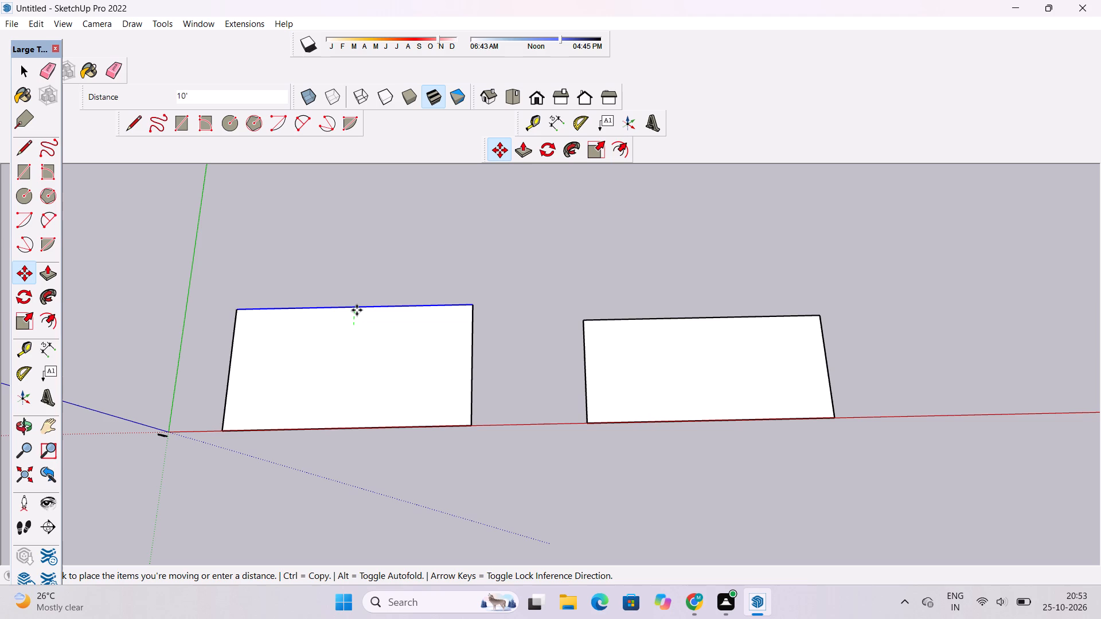
type("10'")
key("Return")
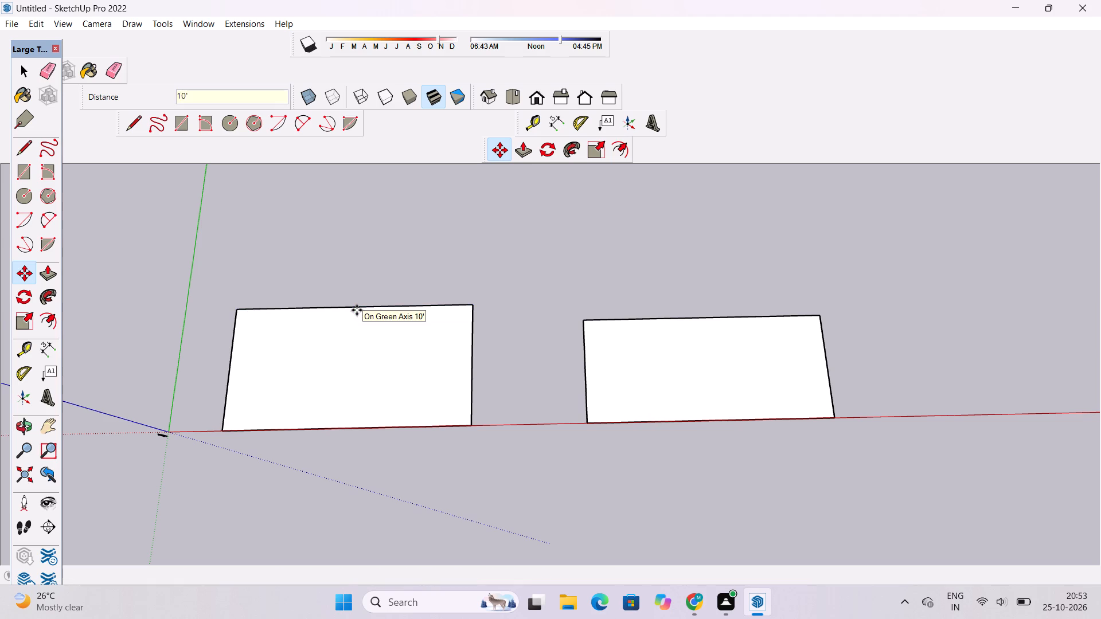
Move the original rectangle's short edge facing the copy outward along the red axis twice, 10' each time.
scroll(357, 310, "down", 4)
scroll(434, 358, "up", 4)
scroll(378, 345, "down", 4)
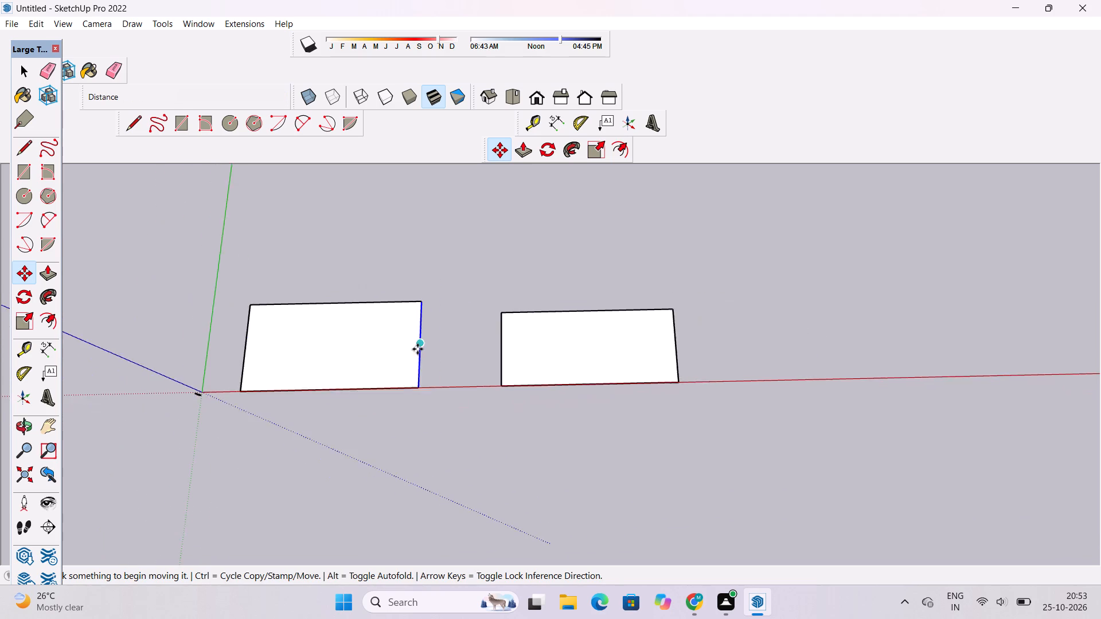
scroll(417, 349, "up", 7)
scroll(165, 370, "down", 4)
scroll(292, 360, "up", 3)
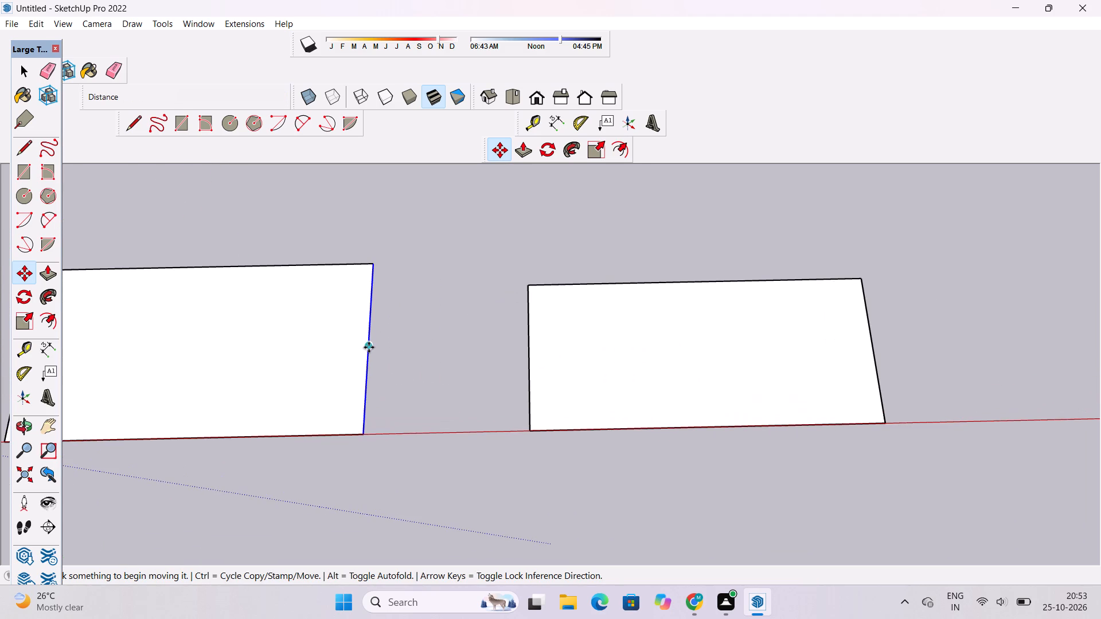
left_click(369, 347)
scroll(369, 347, "down", 2)
left_click(399, 340)
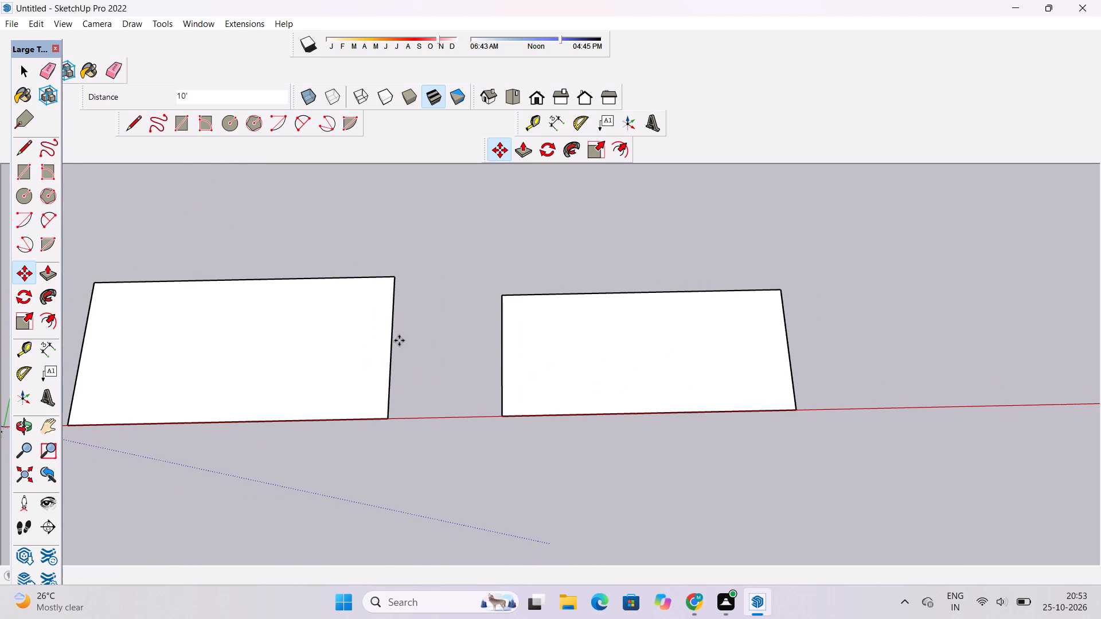
scroll(430, 380, "down", 2)
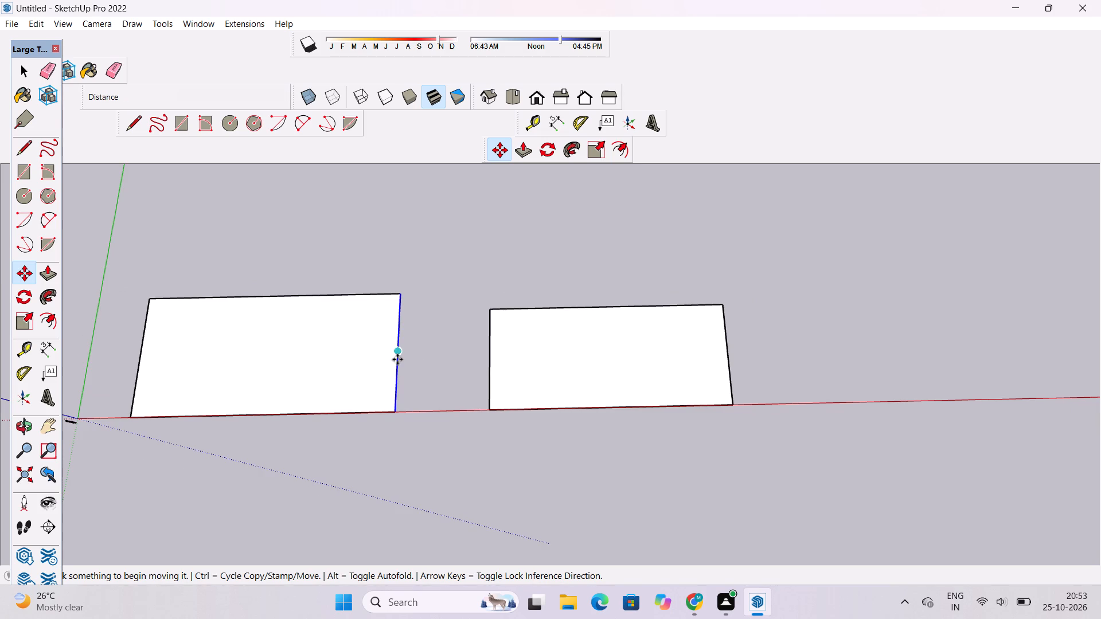
left_click(399, 353)
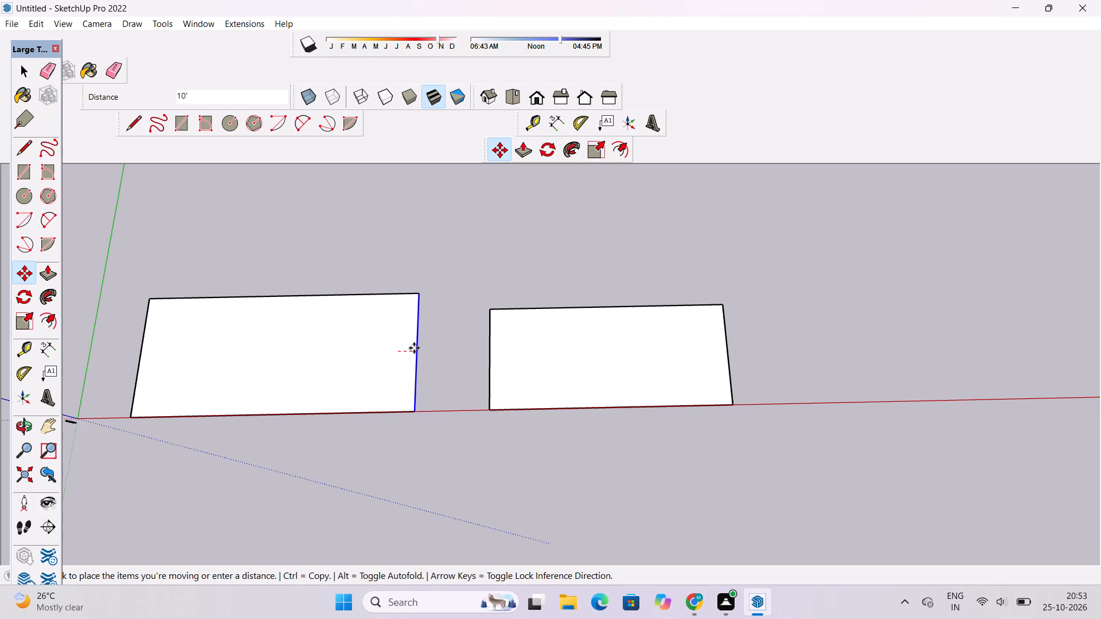
left_click(414, 348)
key("space")
Push/Pull the original rectangle's face upward 2' into a thin slab.
key("o")
scroll(572, 336, "down", 4)
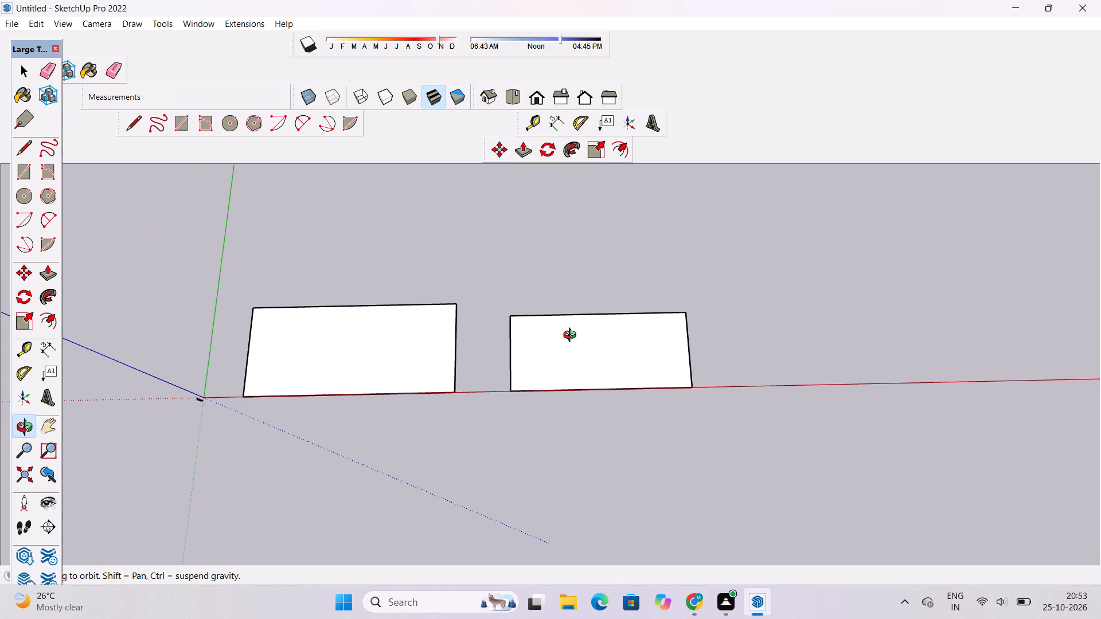
scroll(386, 346, "up", 2)
left_click_drag(347, 364, 376, 370, "shift")
left_click_drag(405, 381, 409, 371, "shift")
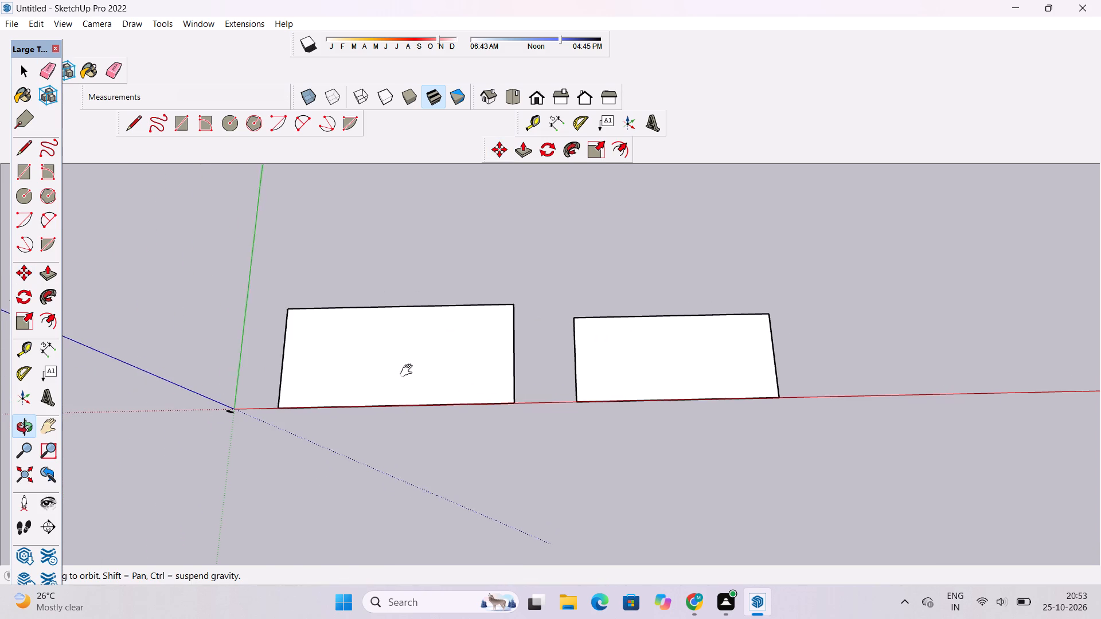
left_click_drag(409, 371, 409, 364, "shift")
left_click_drag(382, 403, 391, 255)
scroll(424, 359, "up", 8)
left_click_drag(409, 382, 412, 341, "shift")
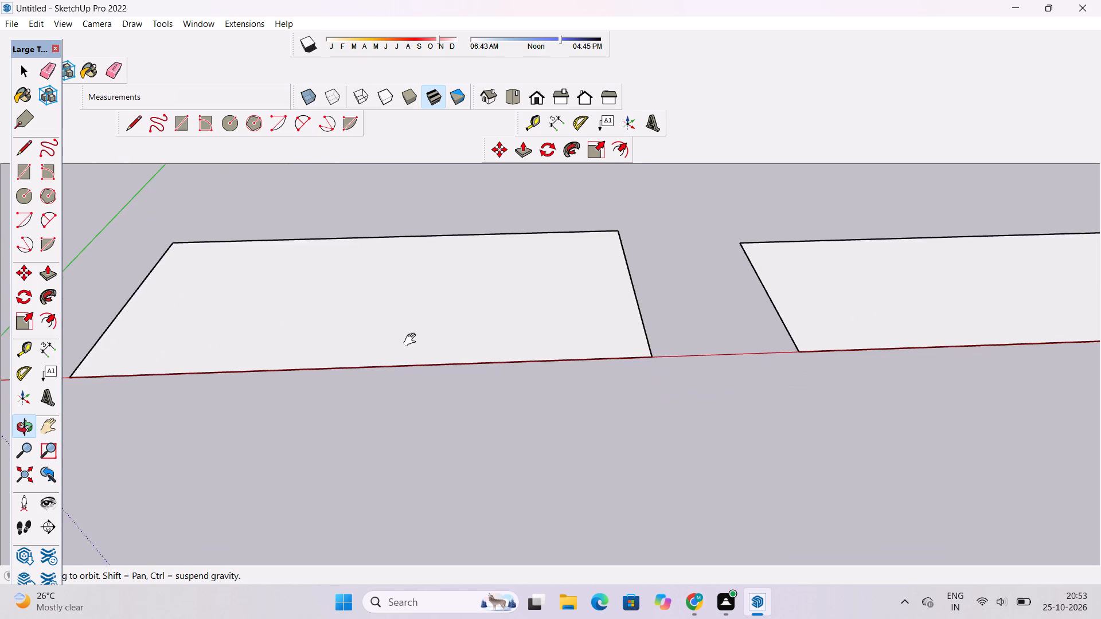
scroll(412, 340, "down", 5, "shift")
left_click_drag(412, 340, 469, 424, "shift")
left_click_drag(463, 401, 472, 413, "shift")
key("p")
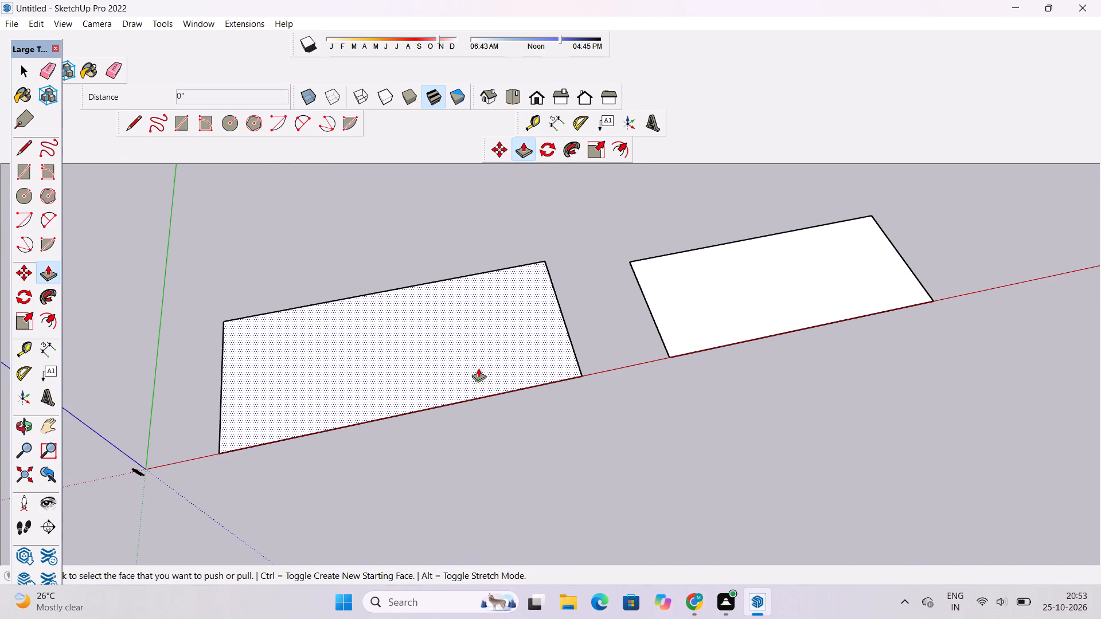
left_click(478, 368)
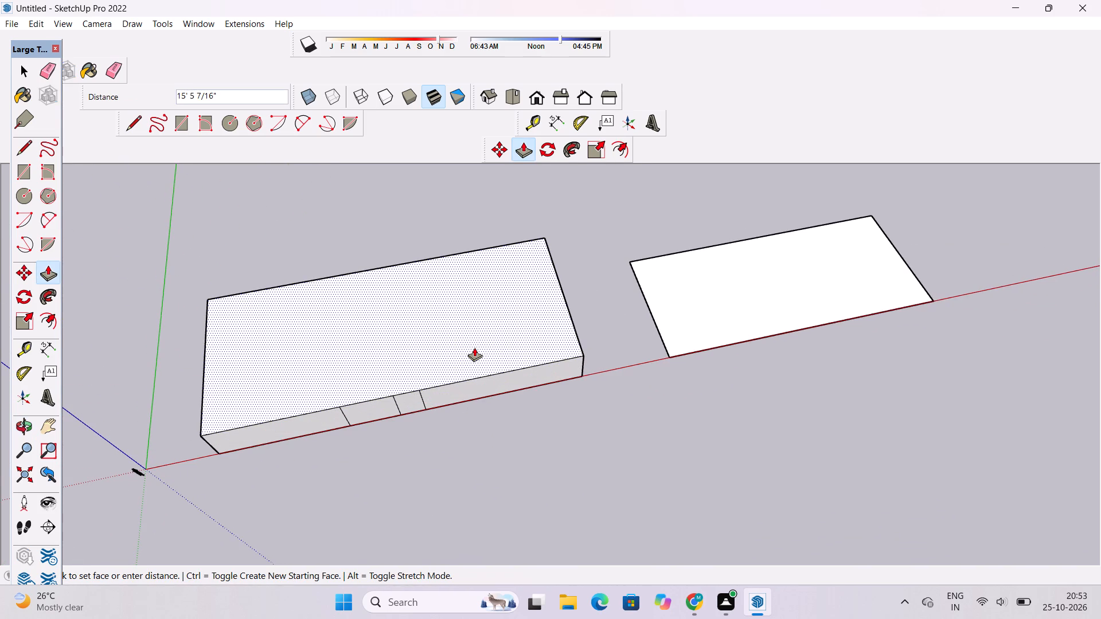
type("2'")
key("Return")
key("space")
Erase the three vertical dividing lines on the slab's long side face along the red axis.
key("o")
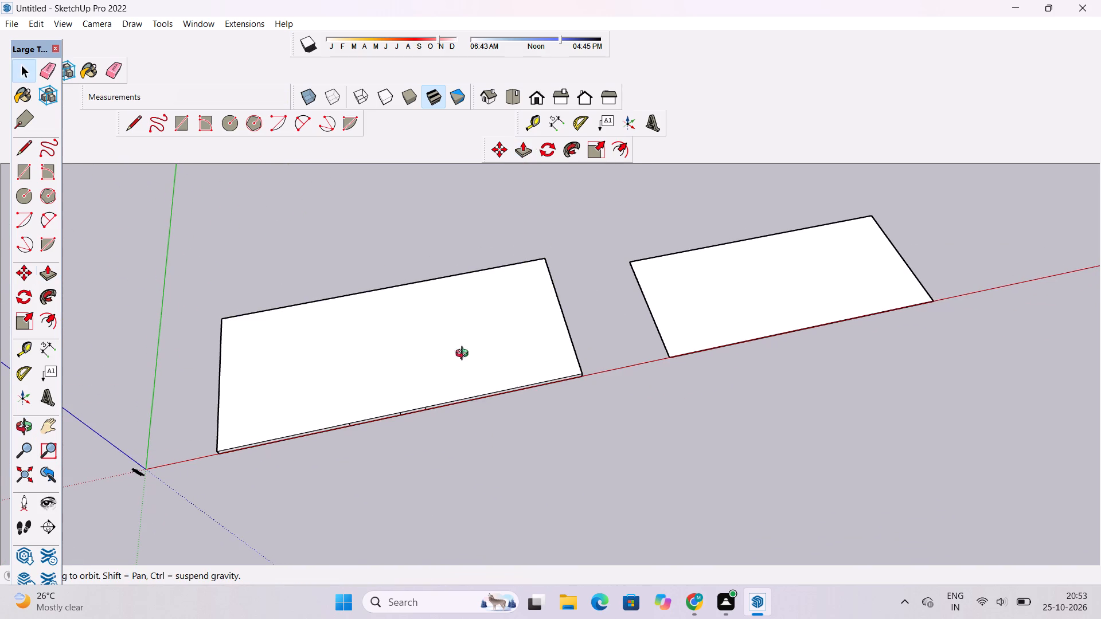
scroll(399, 471, "up", 4)
left_click_drag(390, 476, 364, 342)
scroll(474, 354, "down", 3)
left_click_drag(410, 327, 409, 327)
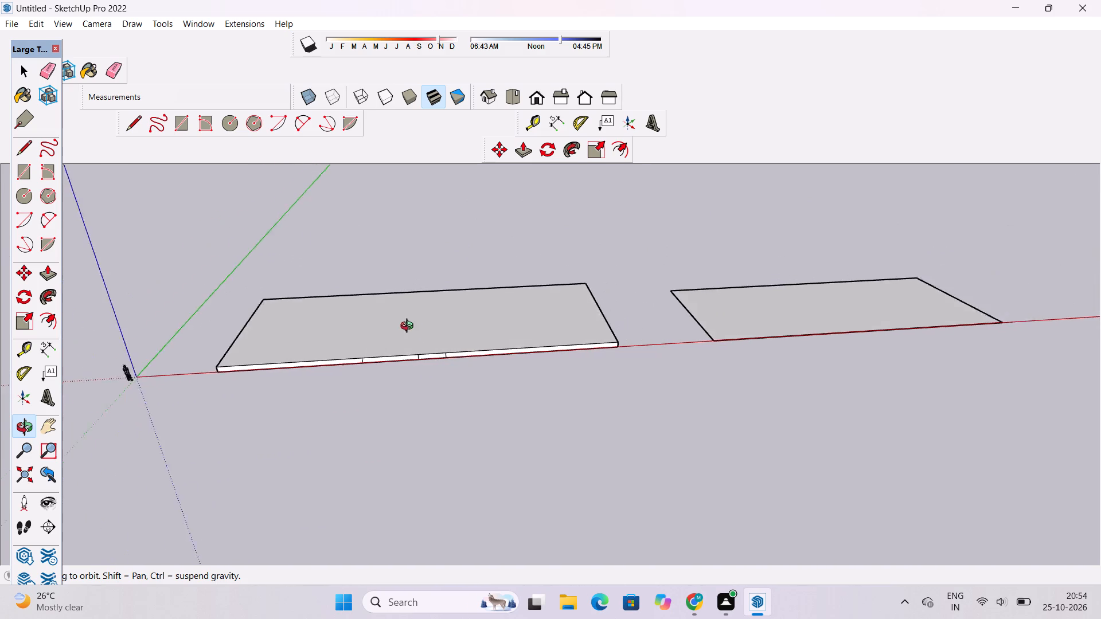
left_click_drag(409, 327, 437, 365)
scroll(330, 439, "up", 5)
key("e")
scroll(370, 370, "up", 9)
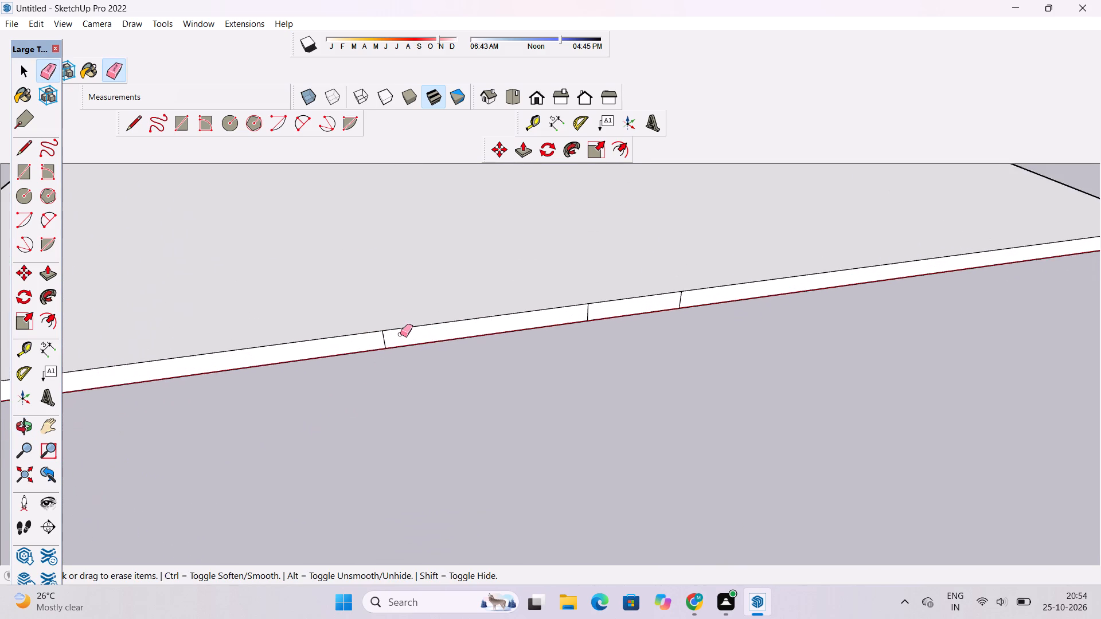
scroll(400, 334, "up", 7)
left_click_drag(401, 336, 354, 351)
scroll(336, 379, "down", 10)
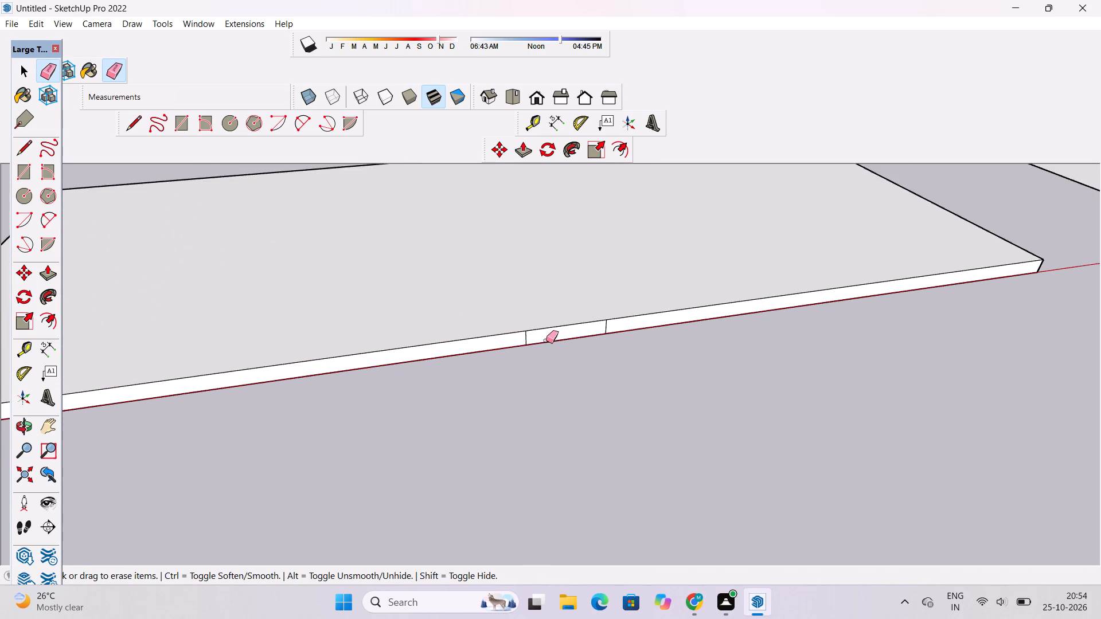
scroll(546, 340, "up", 8)
left_click_drag(658, 307, 624, 316)
scroll(418, 390, "down", 7)
scroll(454, 372, "up", 6)
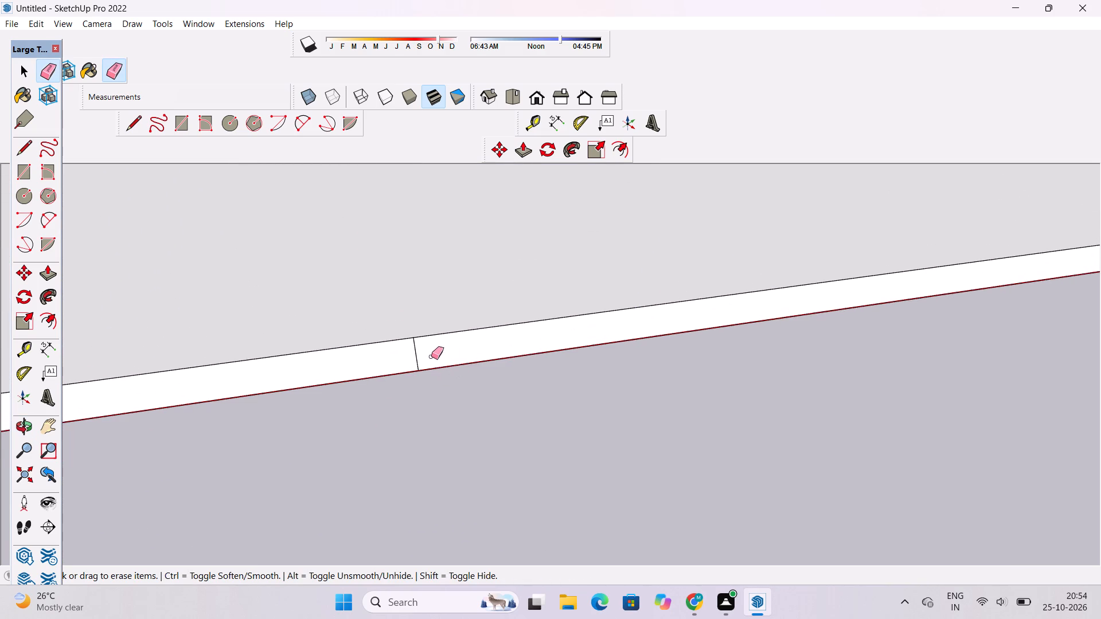
left_click_drag(431, 356, 415, 359)
scroll(457, 387, "down", 5)
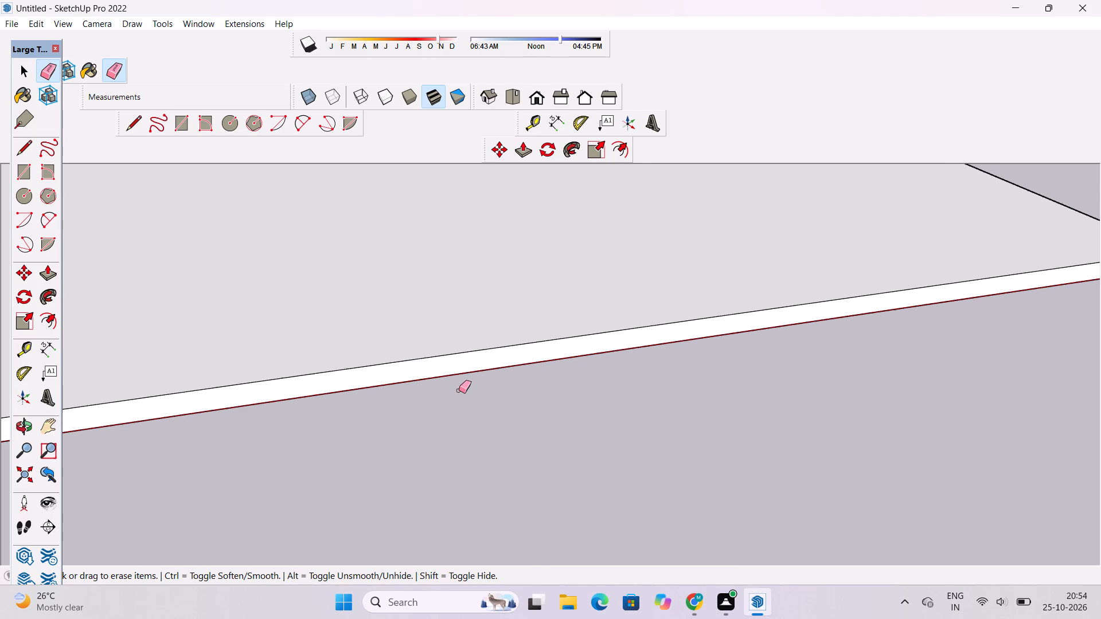
Examine the slab's top and side faces and the flat copy from several angles and distances.
key("o")
scroll(462, 374, "down", 19)
left_click_drag(552, 397, 556, 332)
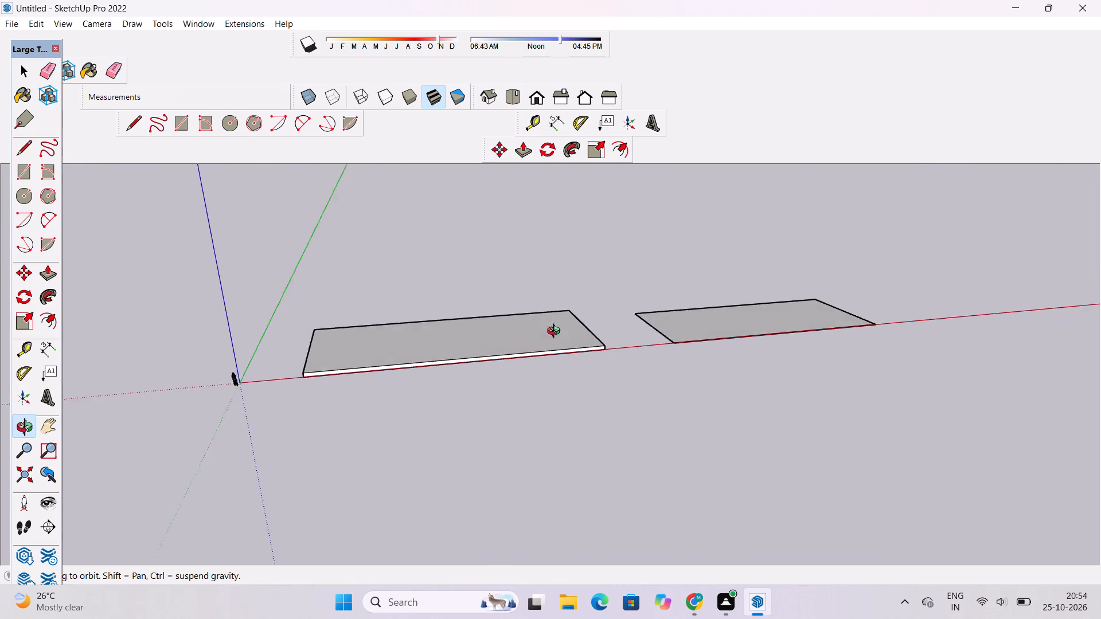
left_click_drag(556, 332, 641, 395)
scroll(512, 346, "up", 3)
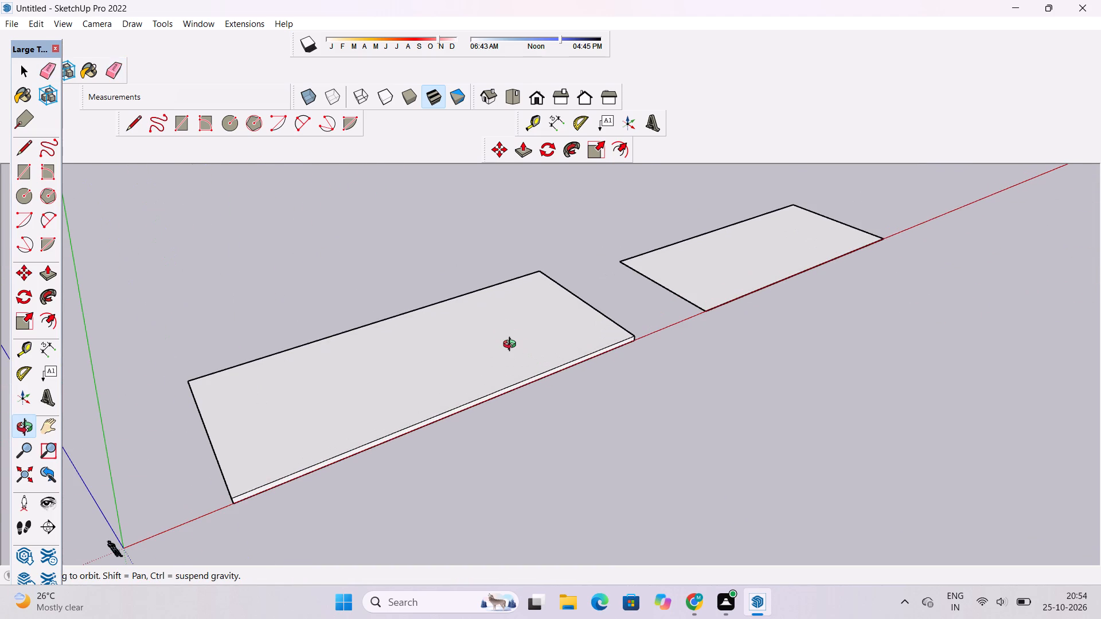
scroll(512, 346, "up", 1)
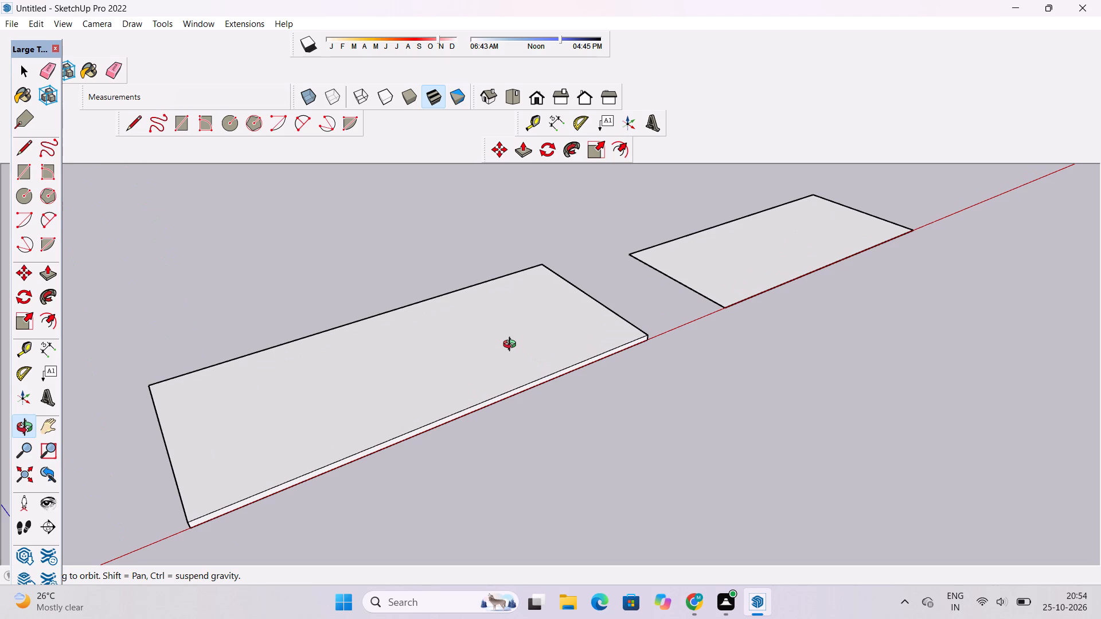
scroll(512, 346, "down", 1)
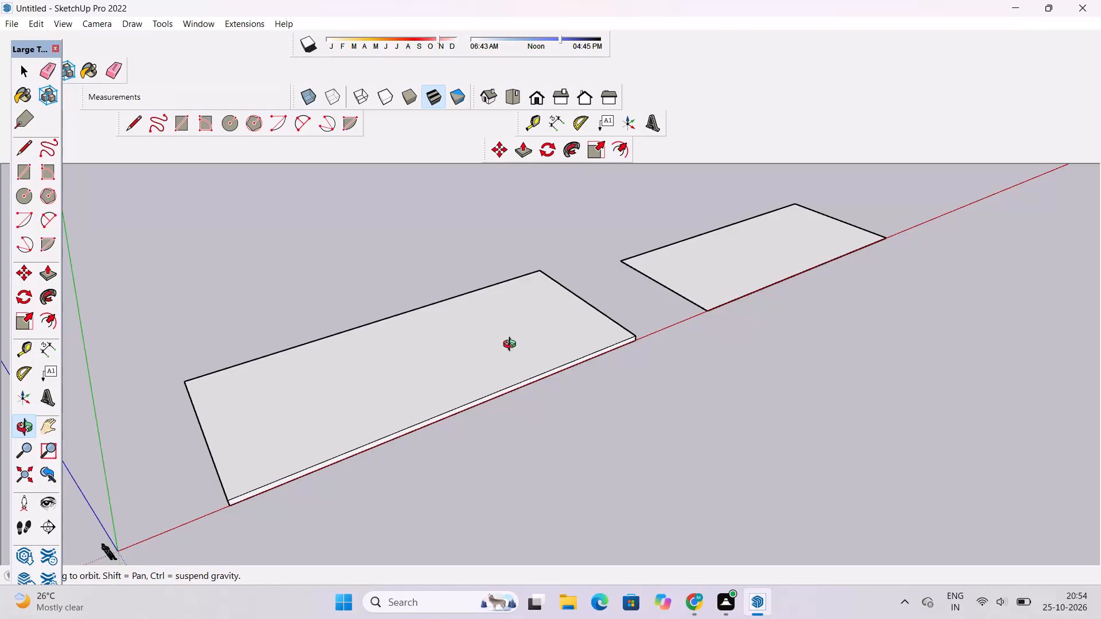
scroll(468, 346, "down", 6)
scroll(465, 446, "up", 5)
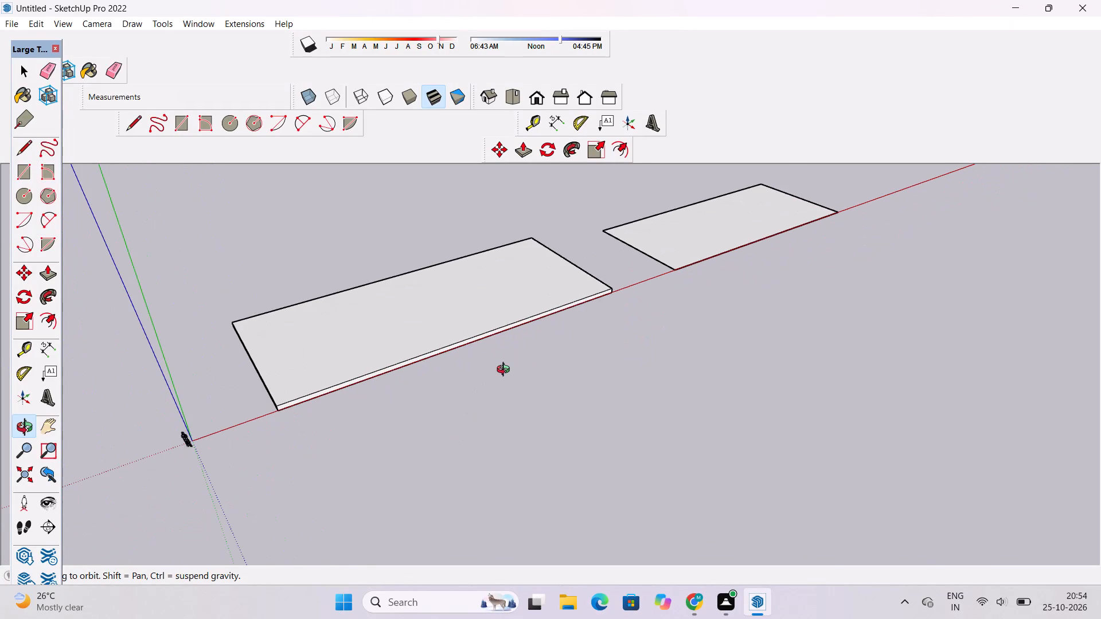
left_click_drag(505, 367, 510, 386, "shift")
left_click_drag(510, 386, 314, 374)
scroll(508, 314, "up", 4, "shift")
left_click_drag(552, 303, 489, 331, "shift")
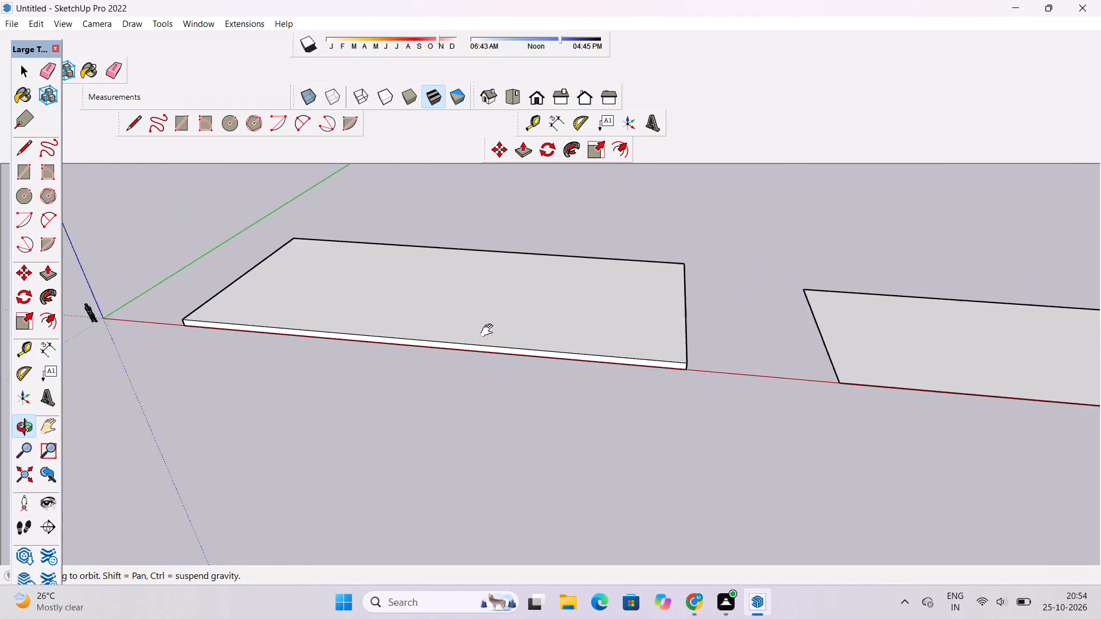
left_click_drag(489, 331, 482, 333, "shift")
left_click_drag(499, 323, 618, 390)
scroll(647, 322, "down", 7)
Erase the vertical dividing line on the slab's short end face nearest the origin.
left_click_drag(251, 428, 433, 281)
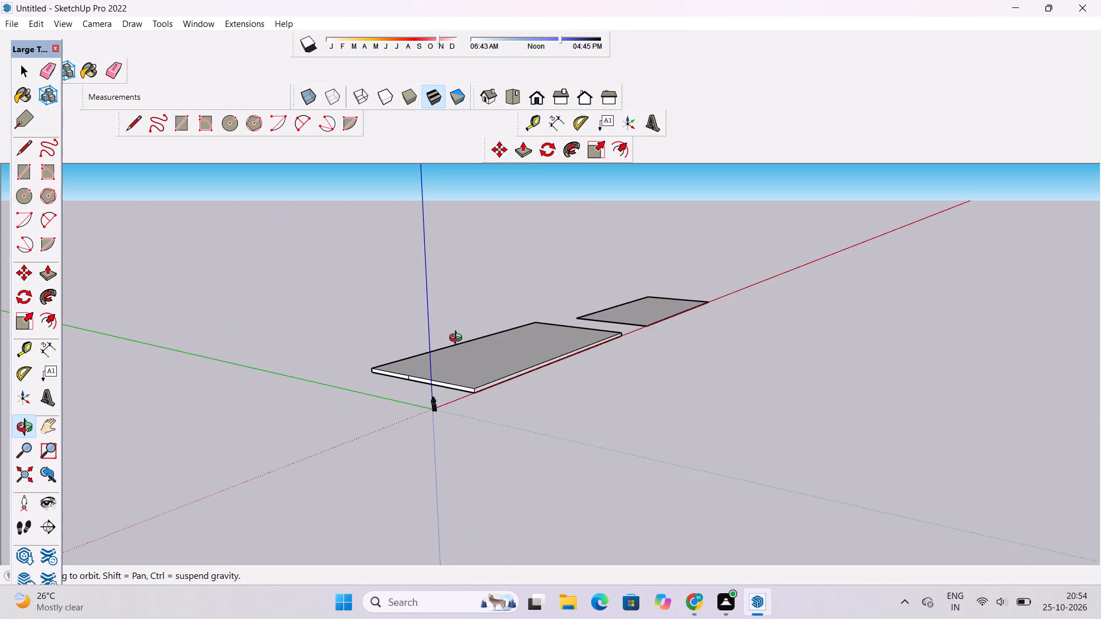
scroll(432, 391, "up", 9)
left_click_drag(403, 373, 376, 391, "shift")
left_click_drag(373, 391, 423, 397)
scroll(298, 417, "up", 5)
left_click_drag(451, 392, 431, 403, "shift")
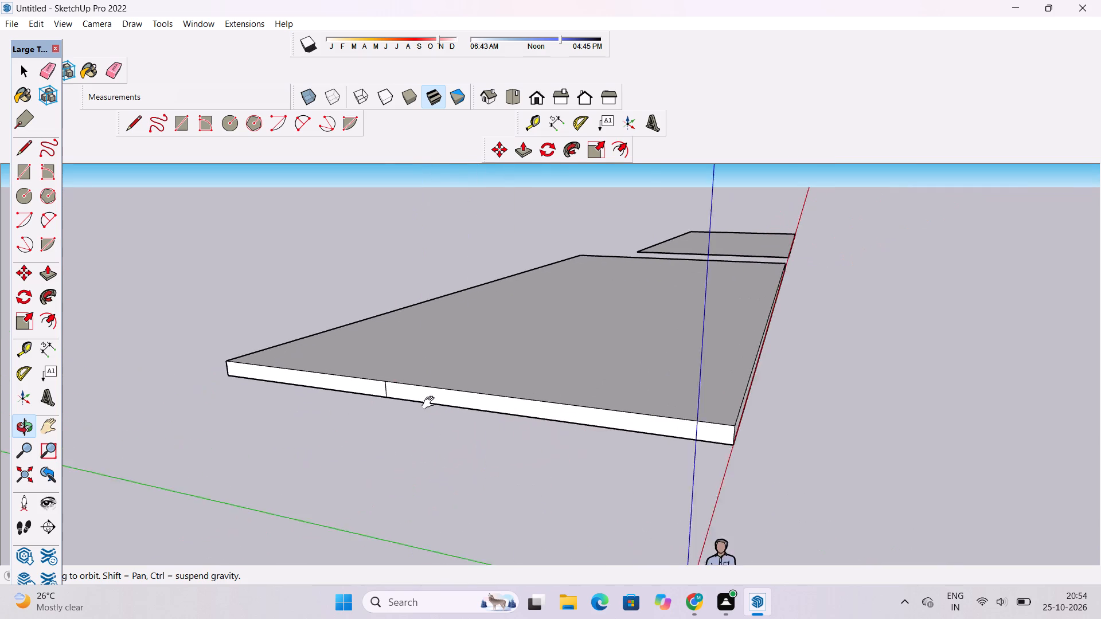
left_click_drag(431, 403, 429, 403, "shift")
left_click_drag(422, 408, 450, 410)
key("e")
scroll(382, 409, "up", 5)
left_click_drag(374, 393, 353, 399)
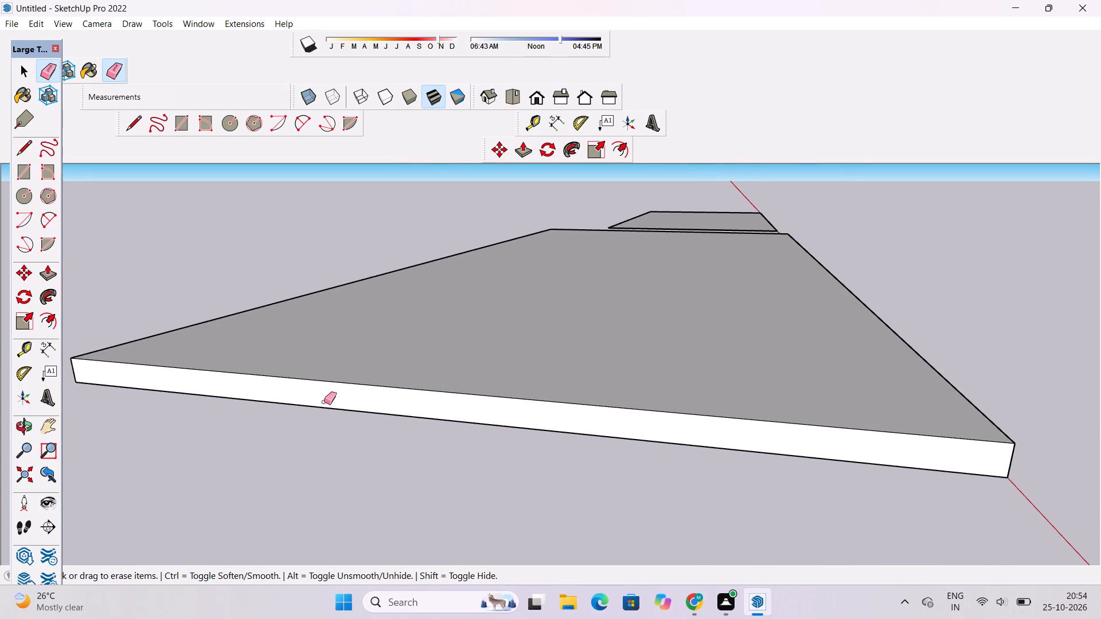
Examine the slab's cleaned side faces and its placement relative to the flat copy from all sides.
left_click(21, 424)
scroll(256, 318, "down", 13)
left_click_drag(224, 342, 325, 366)
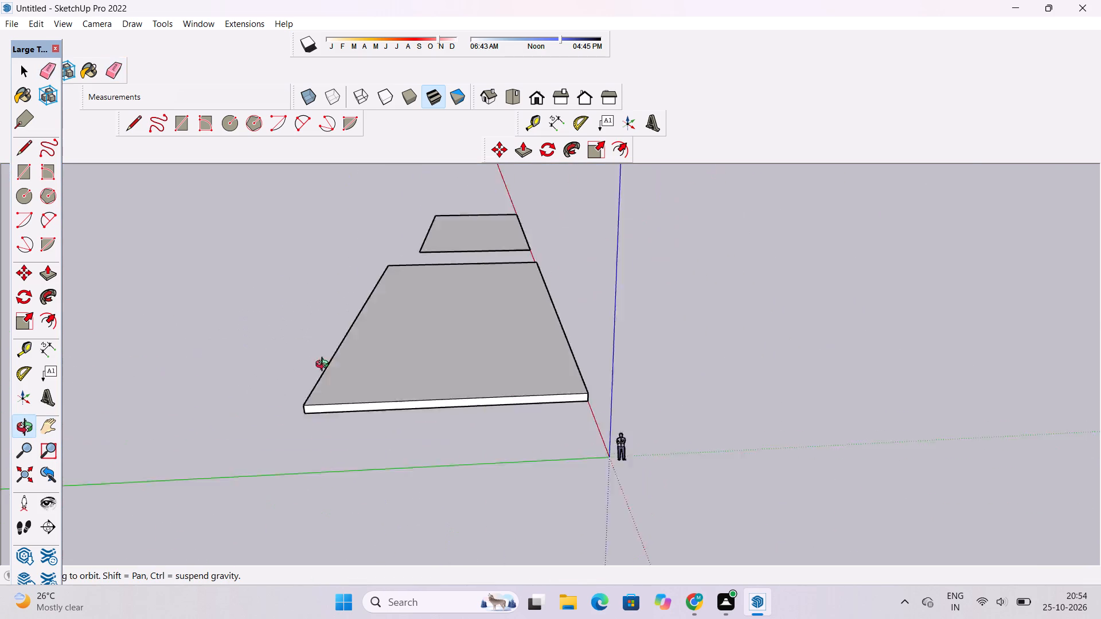
left_click_drag(325, 366, 606, 348)
scroll(300, 381, "down", 7)
left_click_drag(251, 346, 756, 374)
scroll(221, 400, "down", 6)
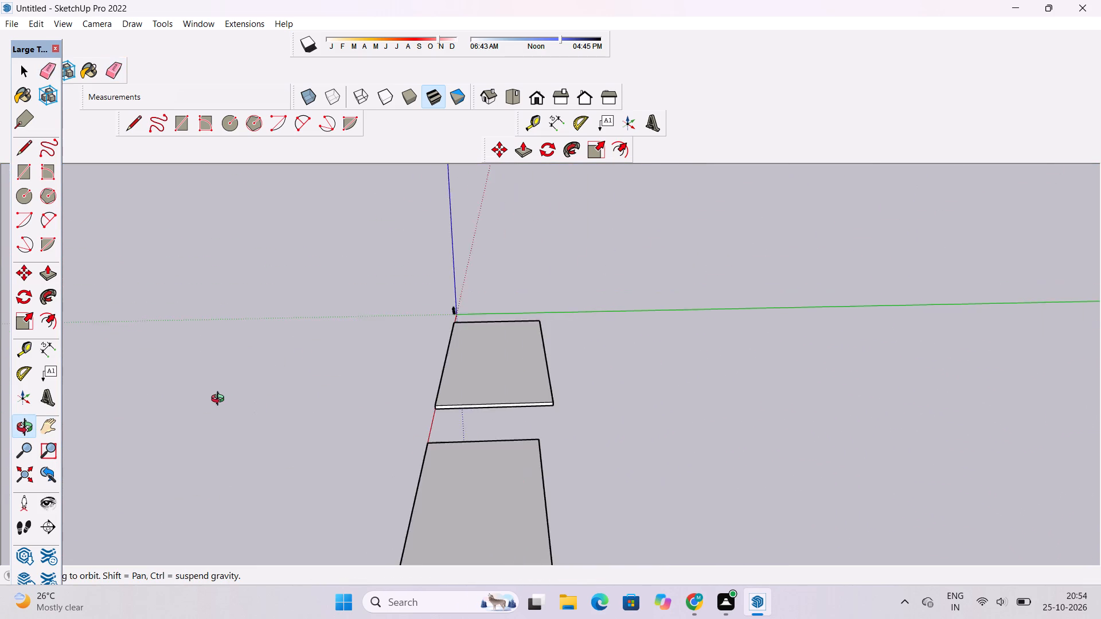
left_click_drag(220, 400, 565, 401)
scroll(512, 401, "up", 4)
left_click_drag(507, 416, 455, 332, "shift")
left_click_drag(455, 332, 490, 387)
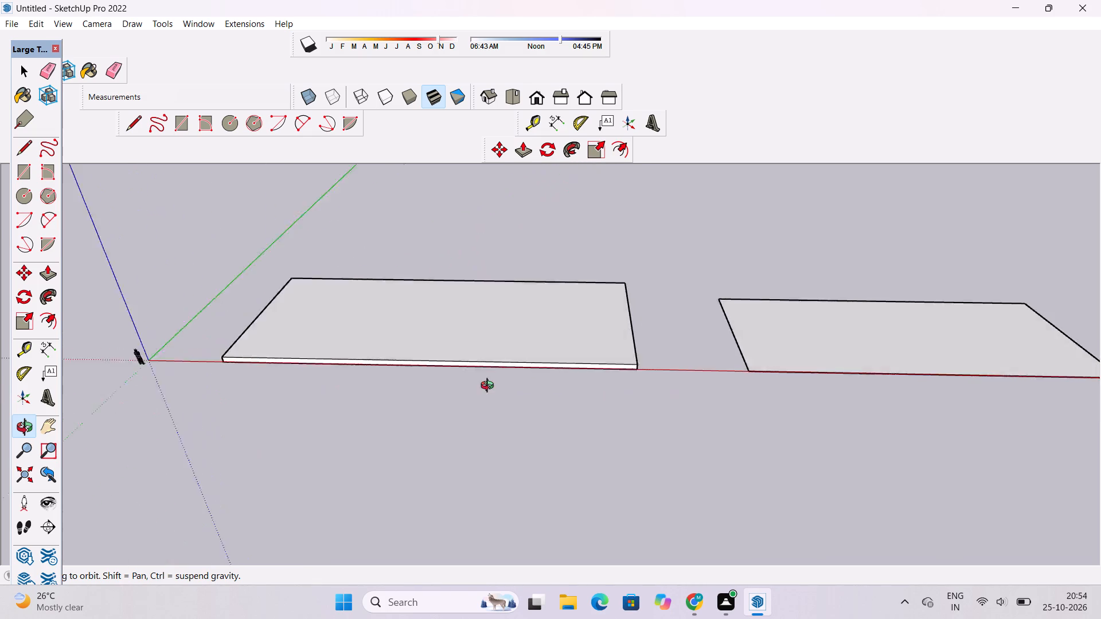
left_click_drag(490, 387, 519, 435)
scroll(518, 390, "down", 5)
left_click_drag(548, 365, 533, 410, "shift")
left_click_drag(747, 322, 292, 390)
left_click_drag(538, 355, 483, 412, "shift")
left_click_drag(579, 420, 424, 332)
scroll(514, 403, "up", 6)
Push/Pull the slab's long side face opposite the red axis outward by 12'.
left_click_drag(490, 385, 474, 420, "shift")
left_click_drag(476, 444, 470, 407, "shift")
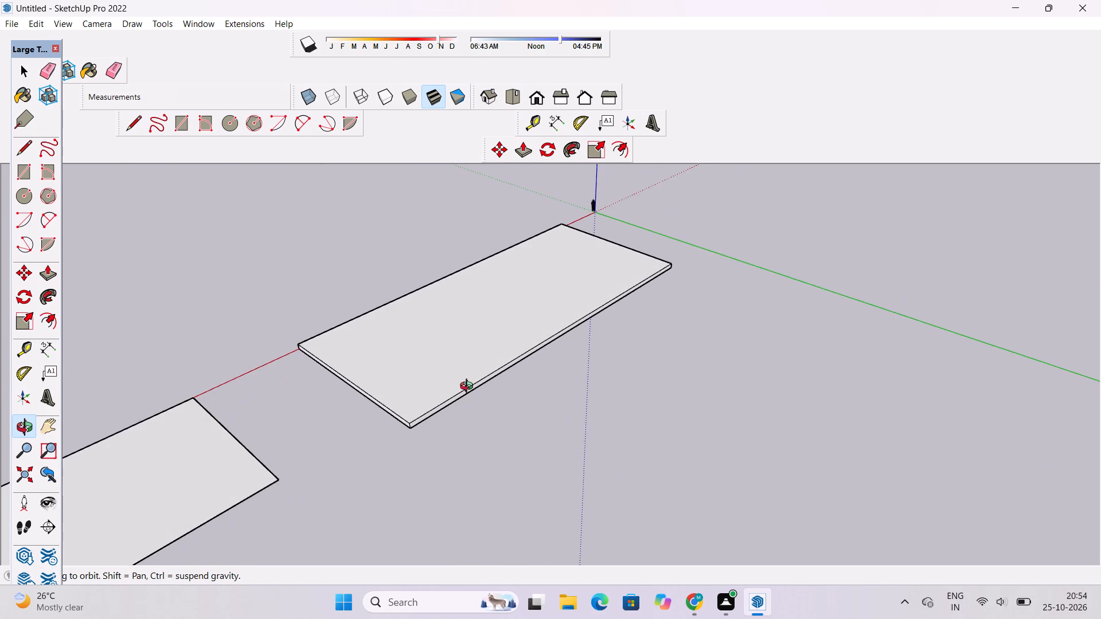
scroll(468, 387, "up", 4)
left_click_drag(516, 411, 452, 418, "shift")
scroll(430, 413, "down", 3, "shift")
left_click_drag(430, 401, 398, 417, "shift")
scroll(393, 417, "up", 5, "shift")
left_click_drag(407, 392, 396, 397, "shift")
scroll(396, 397, "down", 4)
left_click_drag(393, 398, 395, 405)
key("p")
scroll(403, 411, "down", 4)
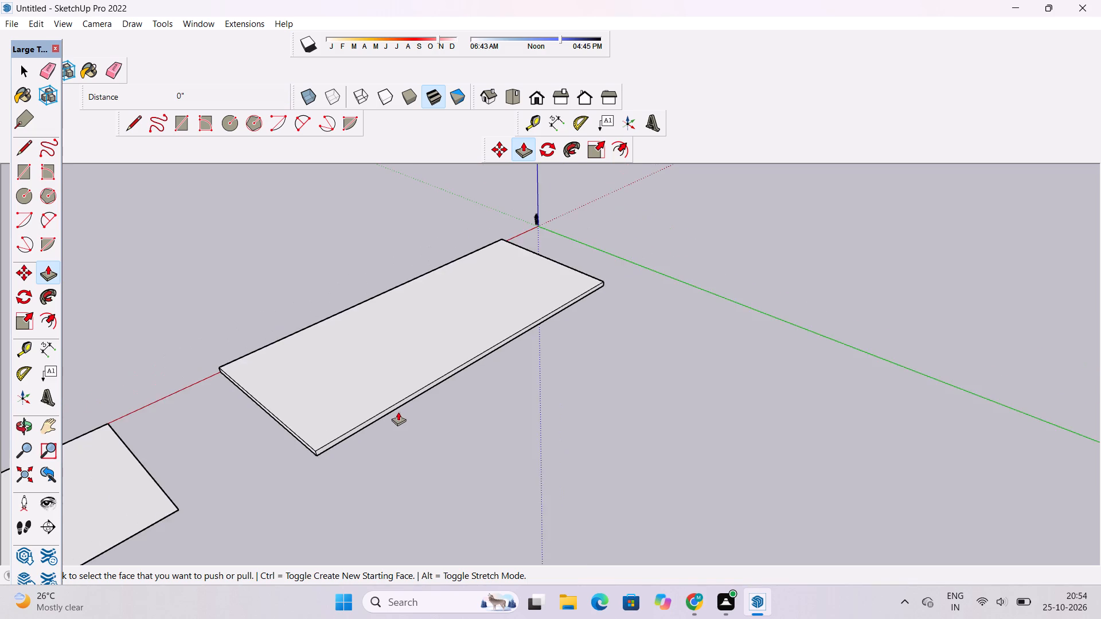
scroll(398, 412, "up", 3)
left_click(393, 405)
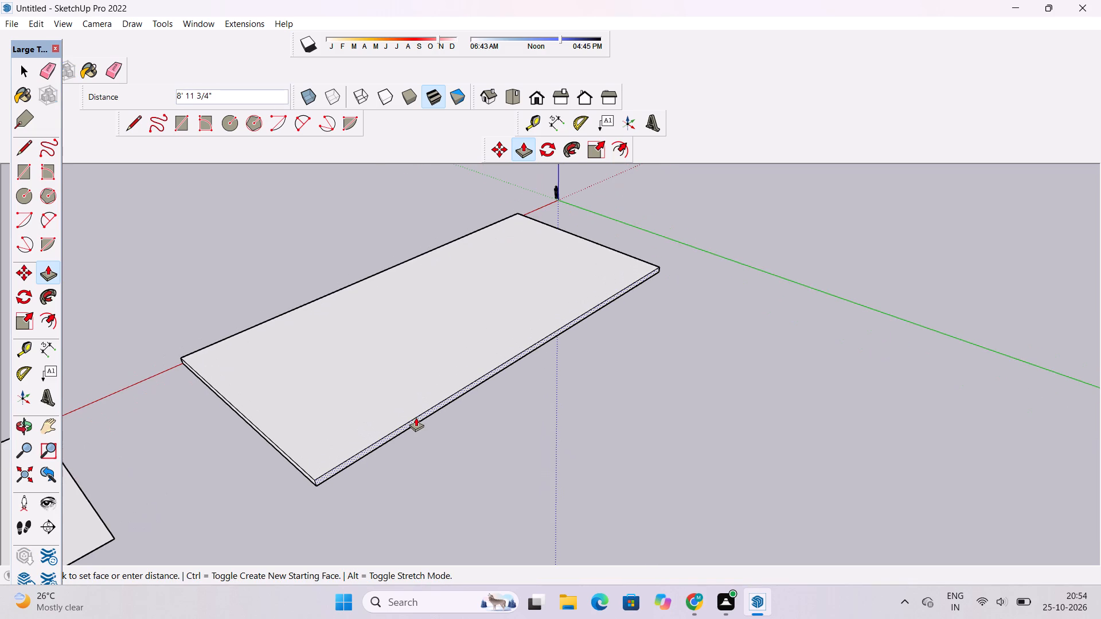
type("12'")
key("Return")
Examine the widened slab's proportions against the flat copy and inspect its long outer side.
key("o")
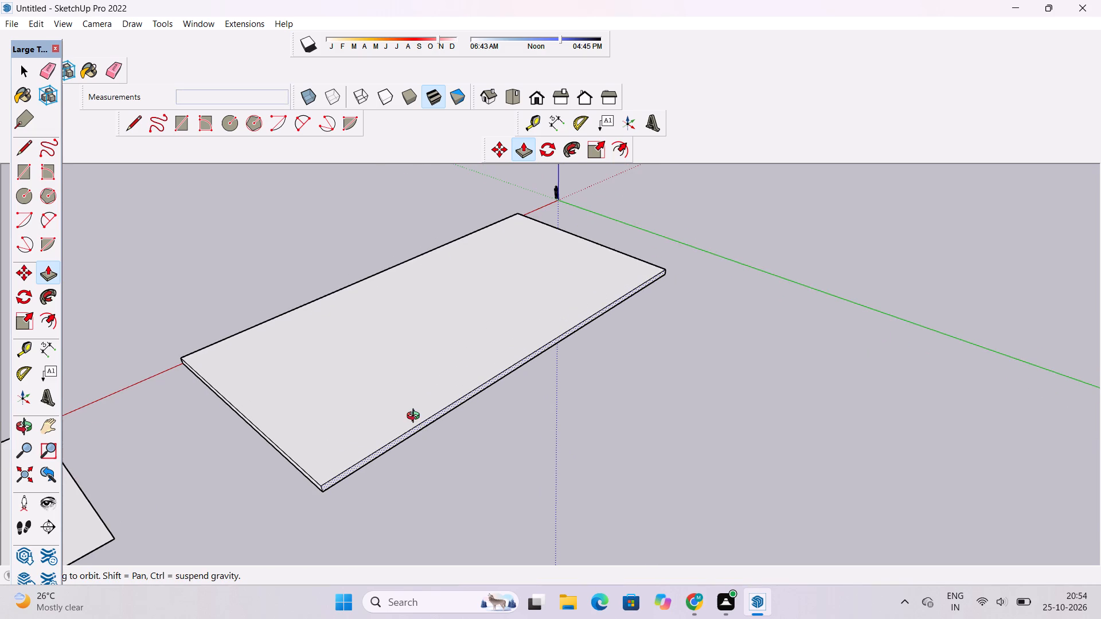
scroll(416, 424, "down", 6)
left_click_drag(295, 395, 438, 393)
scroll(479, 320, "down", 5)
left_click_drag(494, 346, 281, 454)
scroll(475, 373, "down", 3)
left_click_drag(470, 412, 470, 283)
scroll(541, 307, "up", 5)
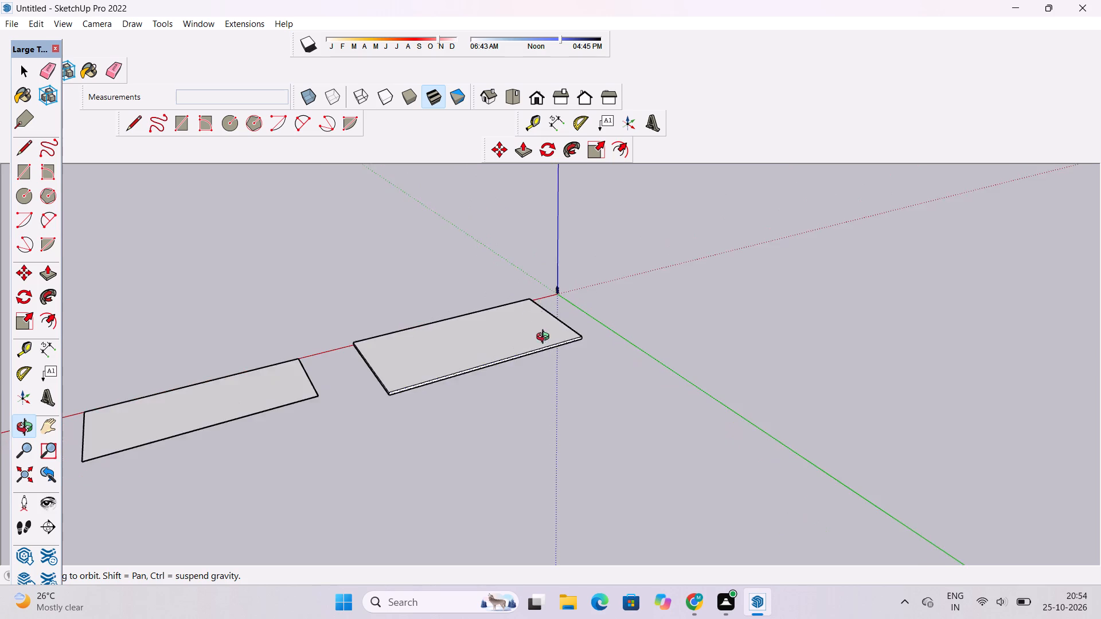
scroll(545, 338, "up", 5)
left_click_drag(561, 388, 556, 362)
scroll(556, 355, "up", 7)
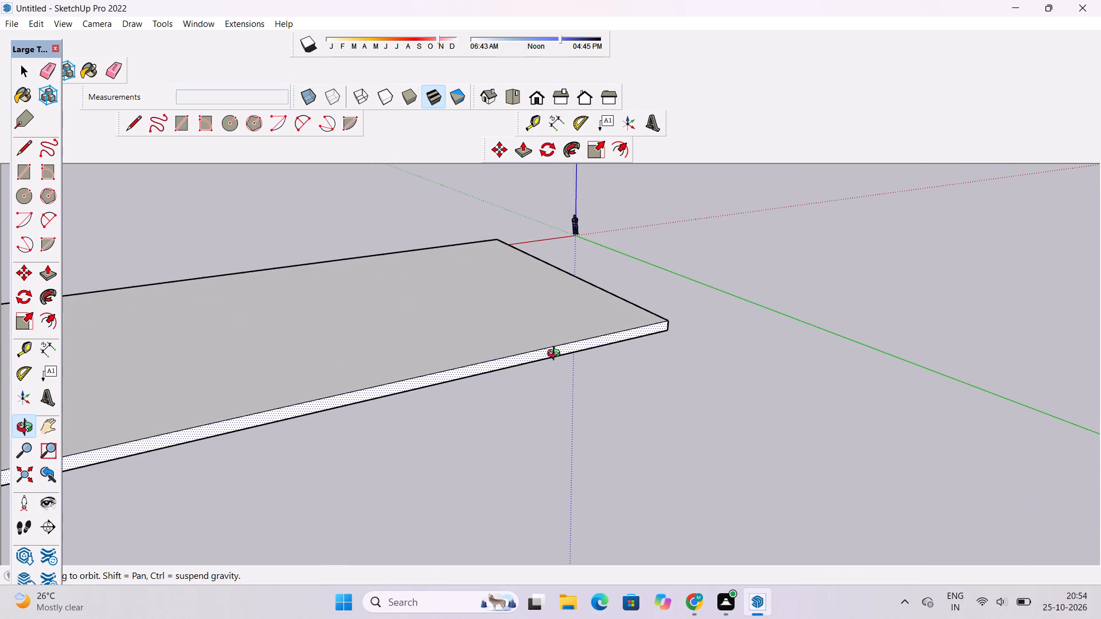
scroll(556, 355, "down", 4)
left_click(556, 355)
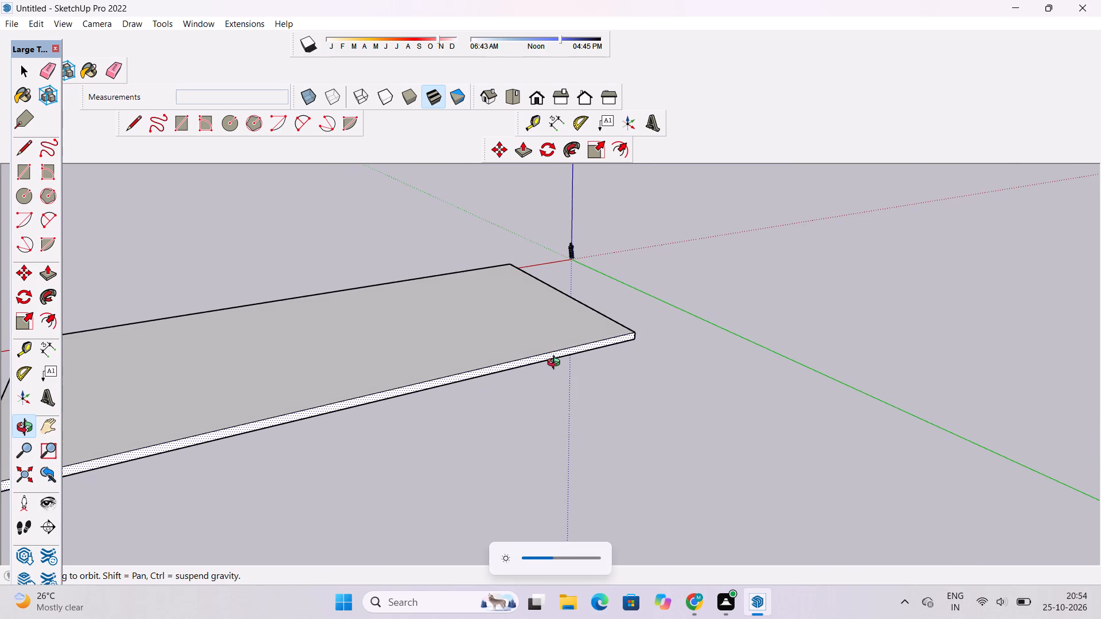
scroll(561, 356, "down", 3)
left_click_drag(555, 355, 560, 382)
scroll(444, 384, "up", 3)
scroll(446, 381, "down", 2)
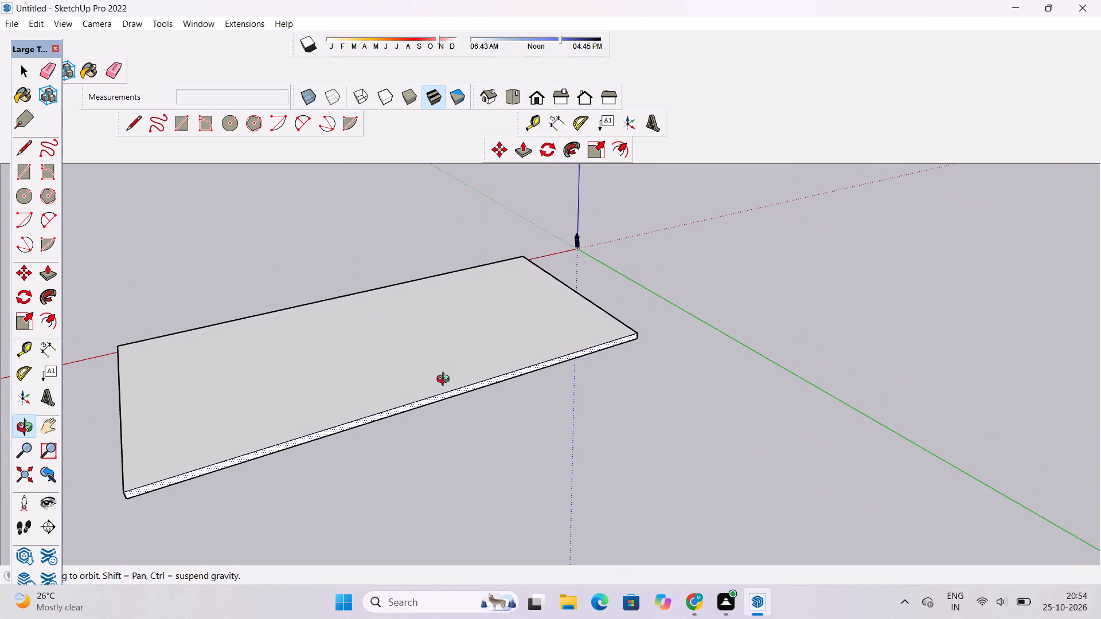
Push/Pull the slab's long side face opposite the red axis outward by another 5'.
left_click_drag(411, 388, 434, 373, "shift")
left_click_drag(437, 373, 482, 375)
scroll(486, 371, "down", 5)
left_click_drag(475, 383, 478, 370, "shift")
scroll(498, 371, "up", 4, "shift")
left_click_drag(498, 371, 530, 348, "shift")
key("p")
scroll(530, 348, "down", 1)
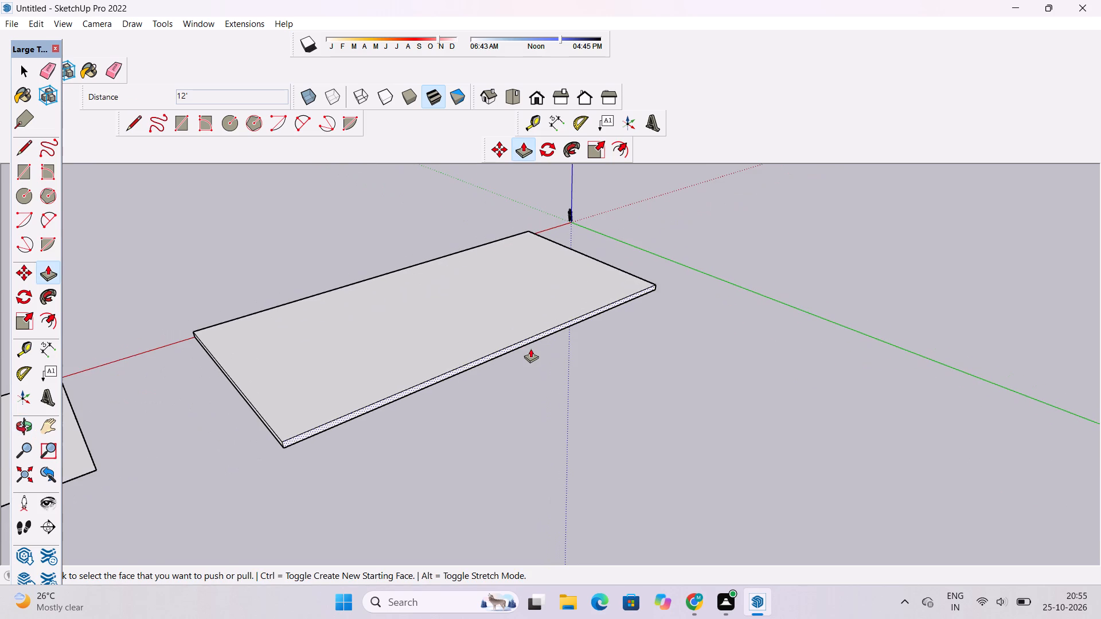
left_click(532, 343)
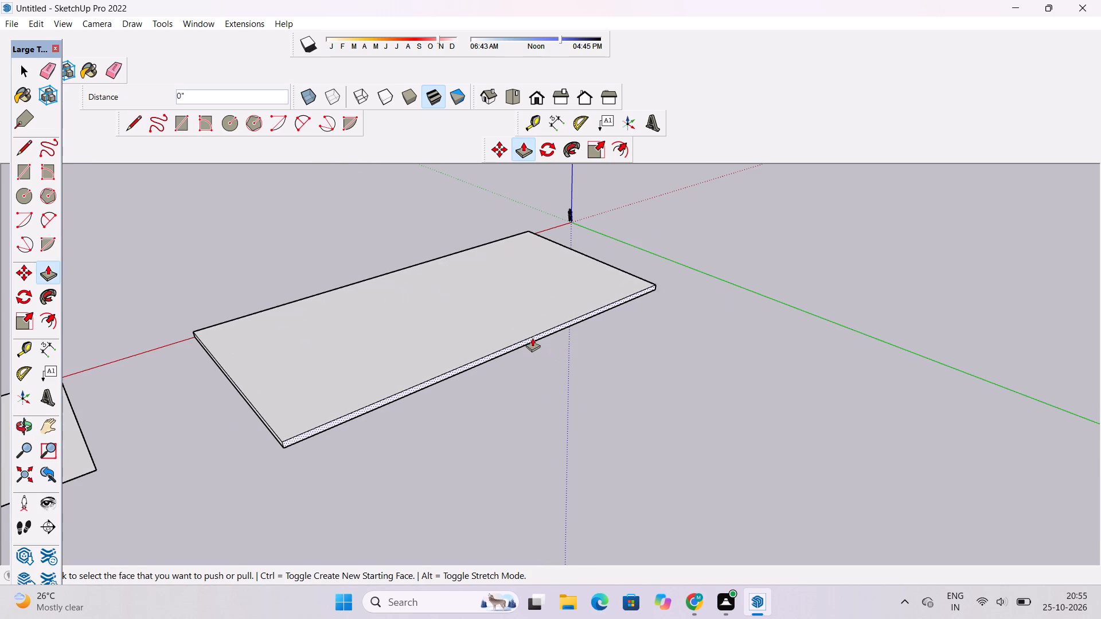
left_click(532, 338)
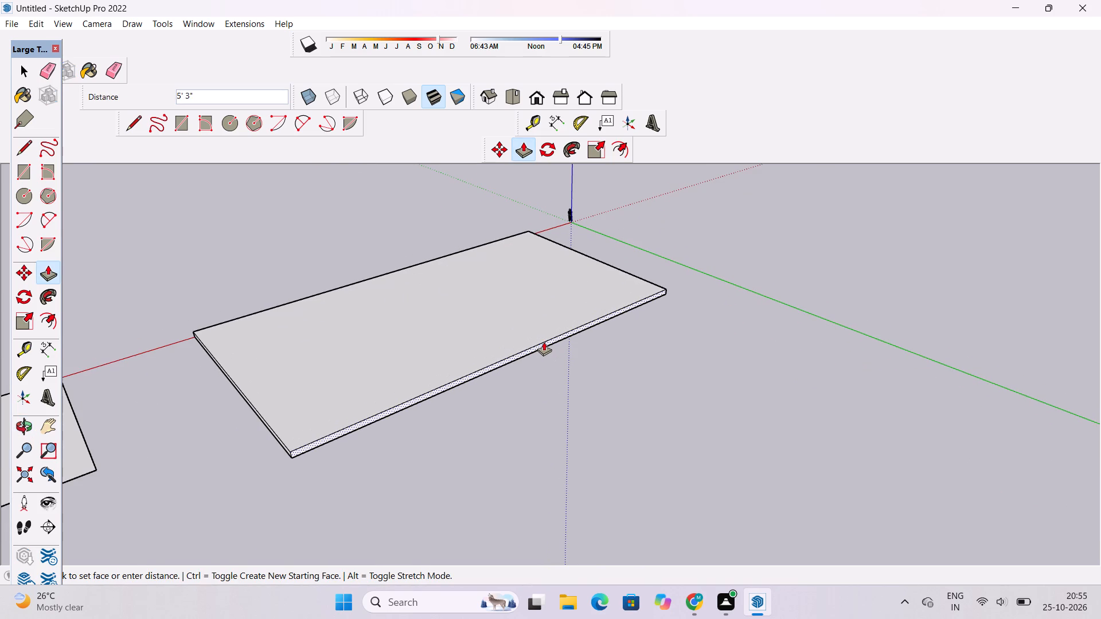
type("5'")
key("Return")
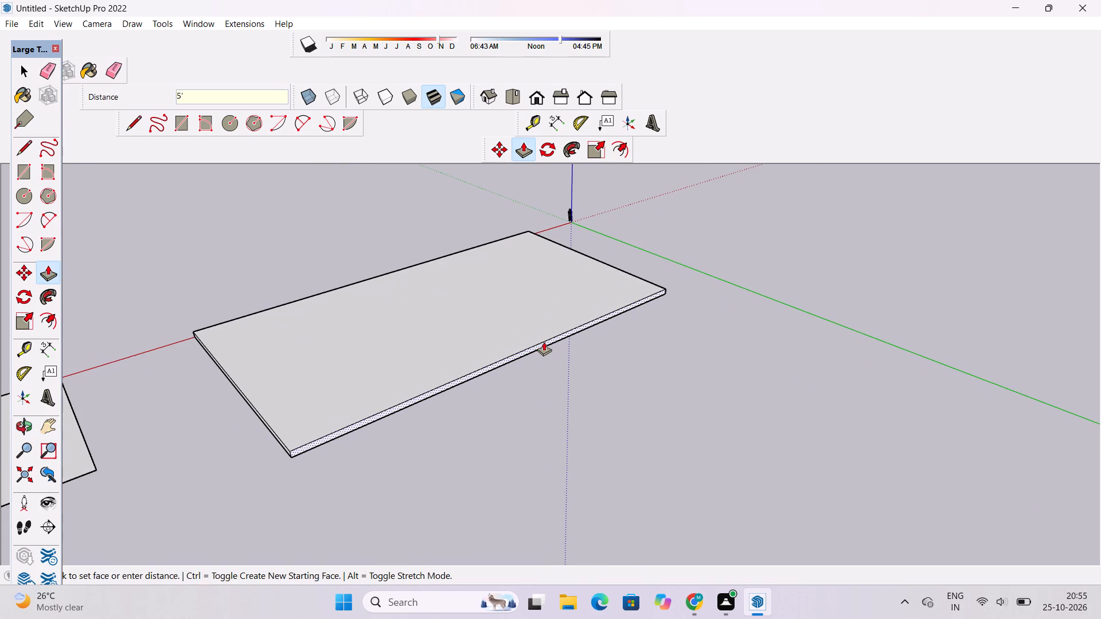
Push/Pull the slab's short end face nearest the flat copy outward by 10'.
scroll(667, 330, "down", 5)
scroll(409, 369, "up", 6)
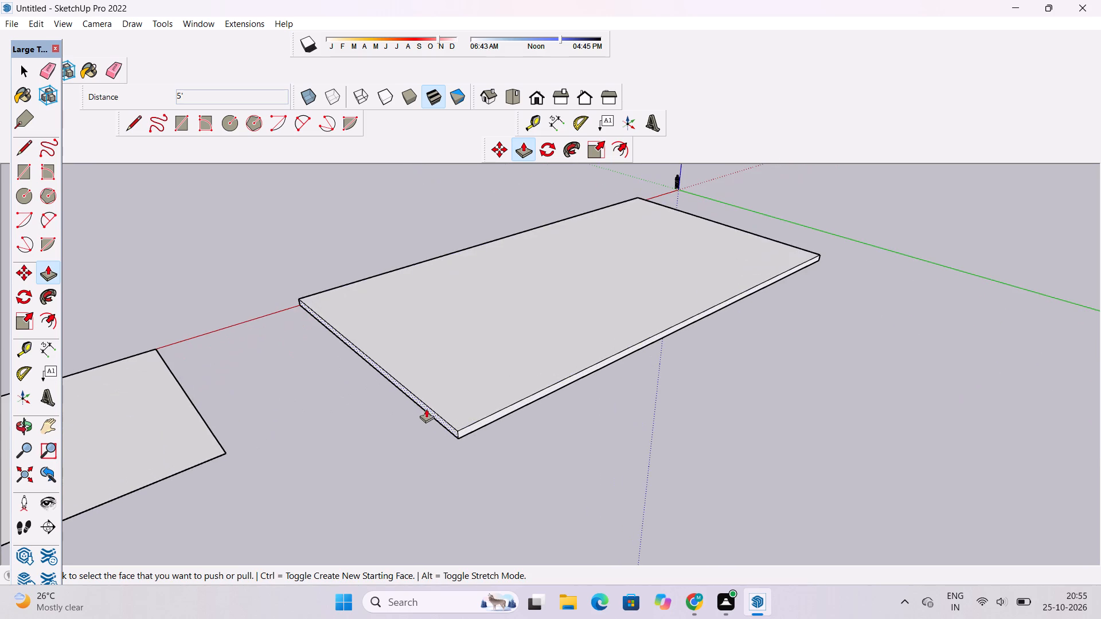
scroll(437, 417, "down", 3)
left_click(437, 417)
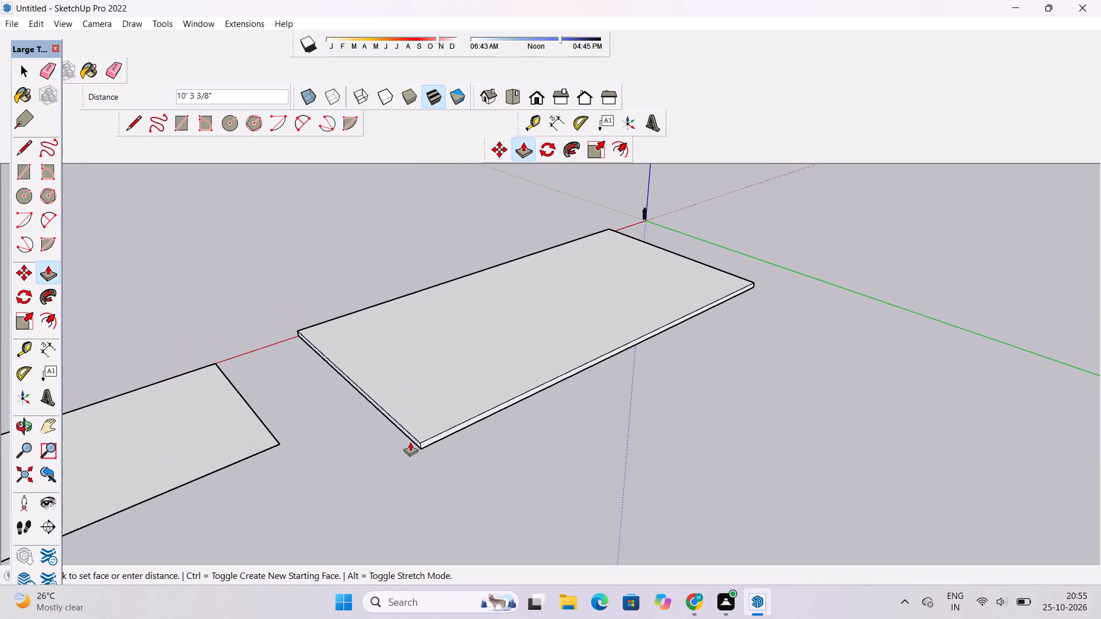
type("10'")
key("Return")
key("space")
Examine the lengthened slab and the gap between it and the flat copy from several angles.
type("o")
scroll(423, 435, "down", 8)
left_click_drag(311, 313, 471, 311)
scroll(521, 260, "down", 6)
left_click_drag(332, 351, 445, 386)
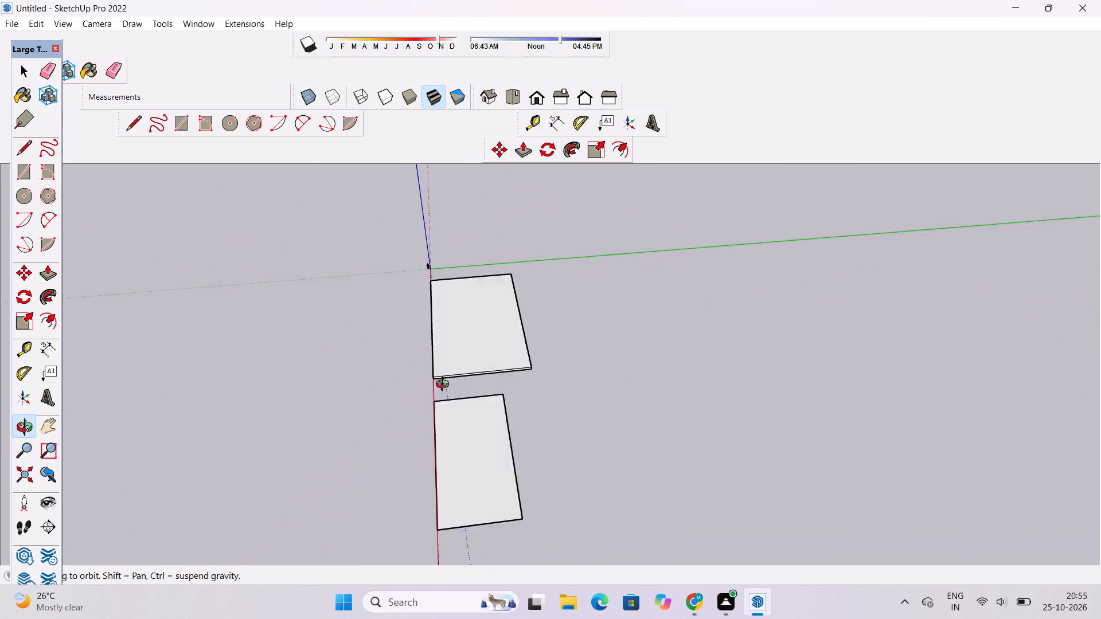
left_click_drag(445, 386, 715, 313)
left_click_drag(509, 408, 462, 348, "shift")
left_click_drag(462, 348, 516, 387)
scroll(388, 258, "up", 4)
scroll(391, 295, "down", 4)
left_click_drag(391, 295, 400, 330, "shift")
left_click_drag(395, 343, 478, 413)
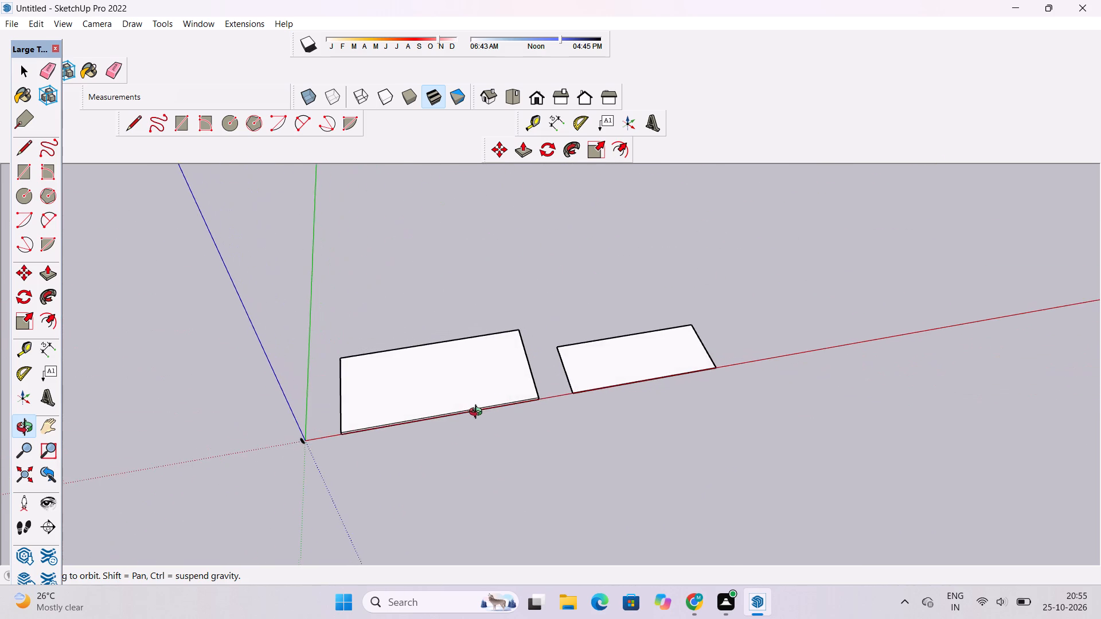
left_click_drag(478, 413, 477, 412)
scroll(479, 415, "up", 3)
left_click_drag(478, 435, 477, 444, "shift")
left_click_drag(476, 444, 396, 359)
scroll(602, 407, "up", 3)
left_click_drag(587, 389, 516, 357, "shift")
left_click_drag(494, 369, 471, 417)
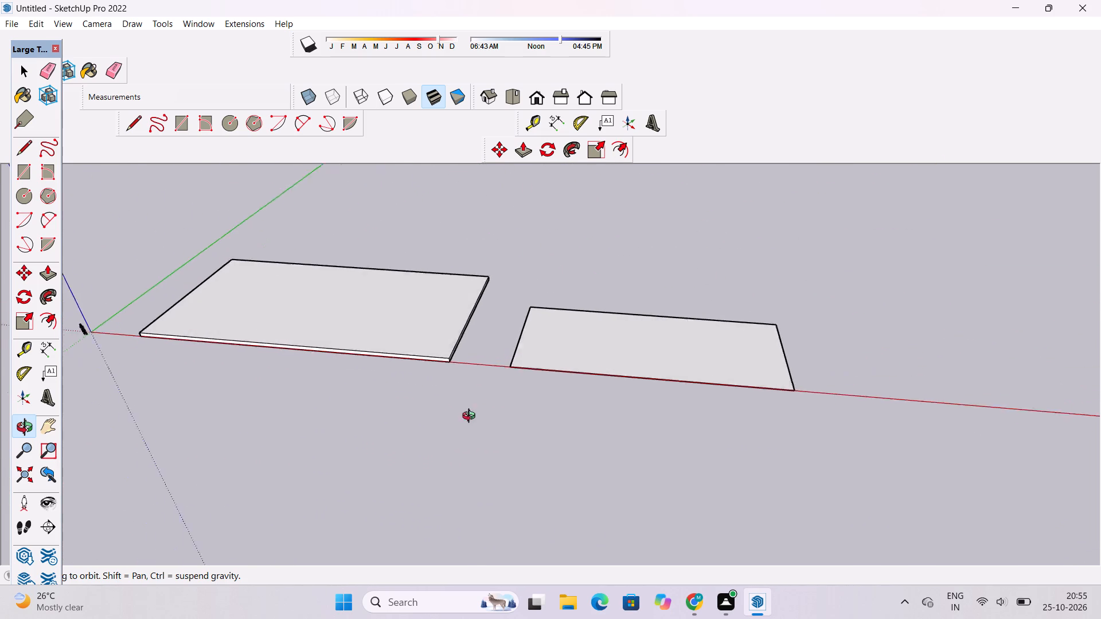
left_click_drag(471, 417, 471, 417)
Push/Pull the slab's short end face another 12' towards the flat copy.
scroll(444, 320, "up", 5)
left_click_drag(431, 352, 411, 432, "shift")
left_click_drag(463, 456, 406, 419)
scroll(448, 426, "up", 4)
left_click_drag(448, 426, 432, 425, "shift")
left_click_drag(431, 425, 430, 453, "shift")
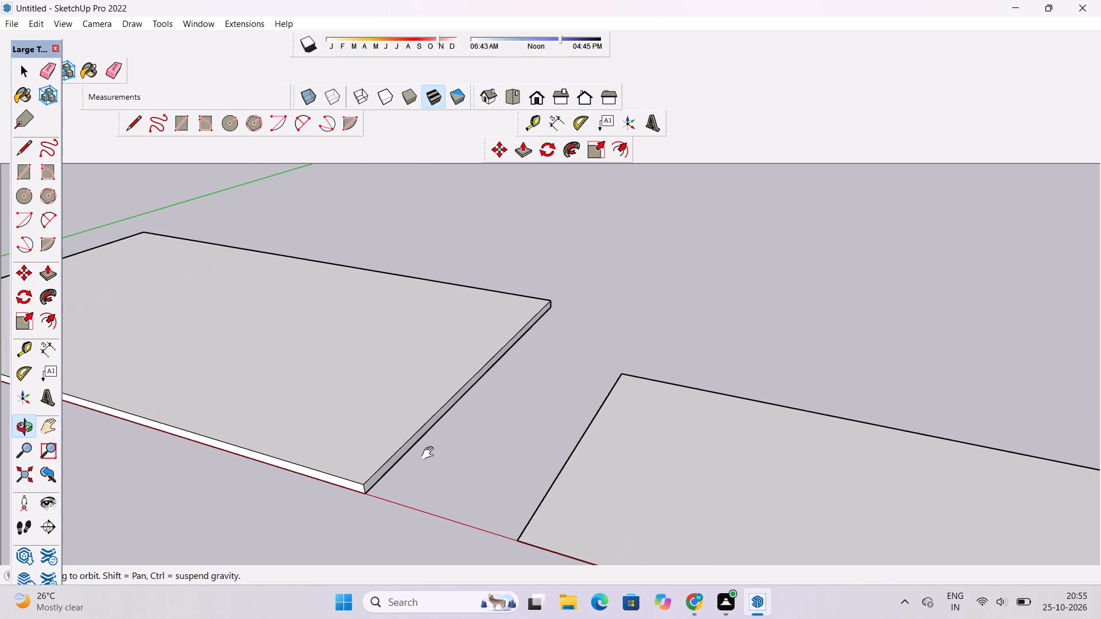
left_click_drag(430, 453, 431, 452, "shift")
key("p")
scroll(395, 412, "down", 4)
scroll(405, 449, "up", 9)
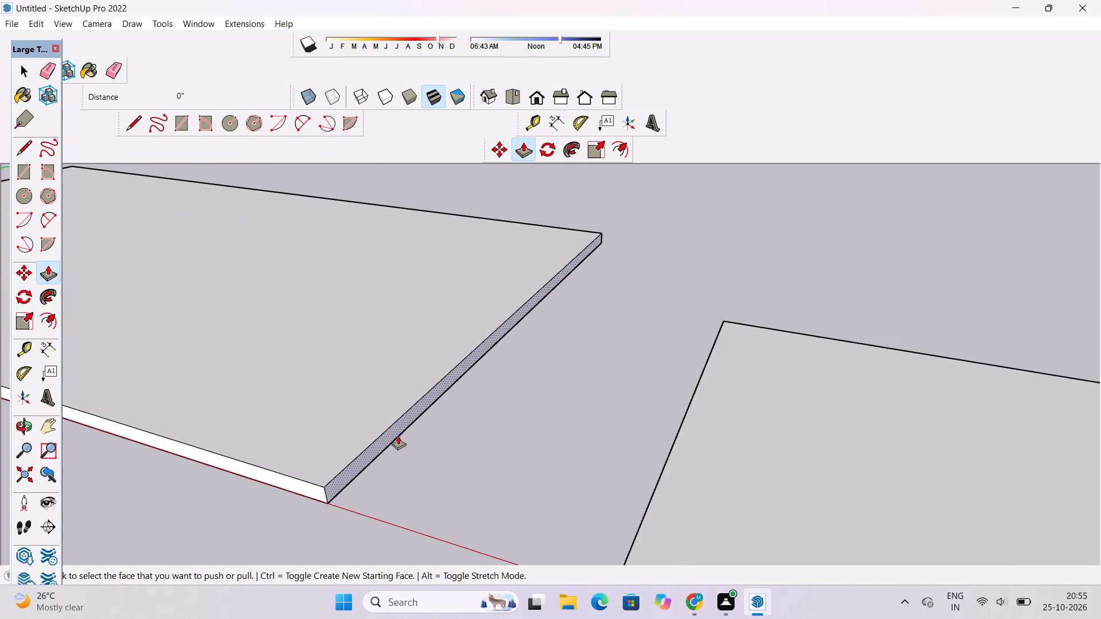
scroll(397, 430, "down", 6)
left_click(397, 430)
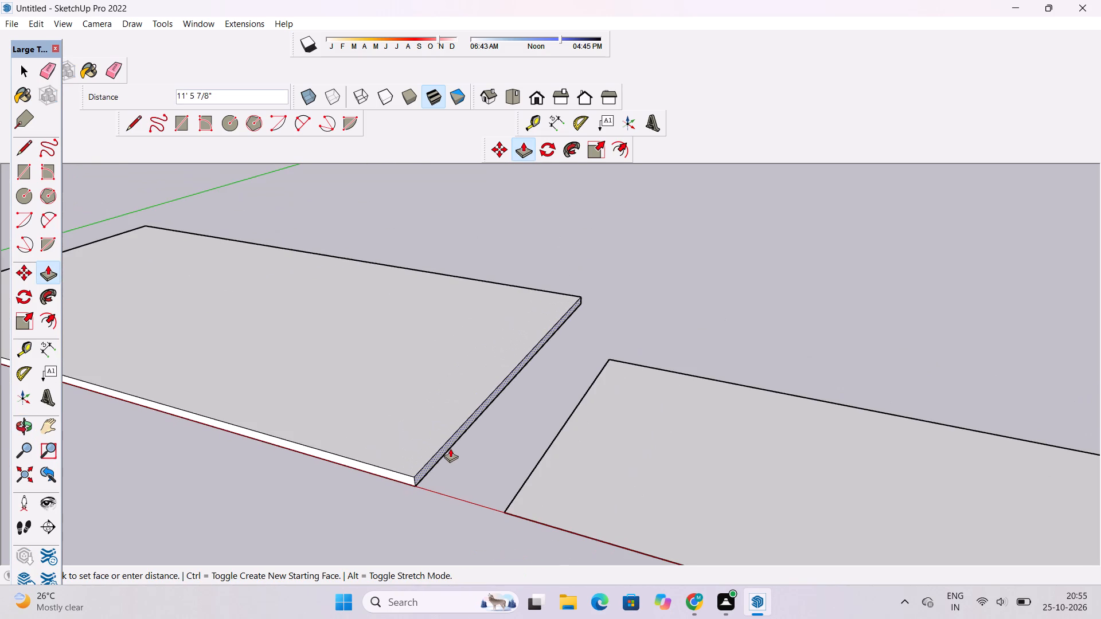
type("12'")
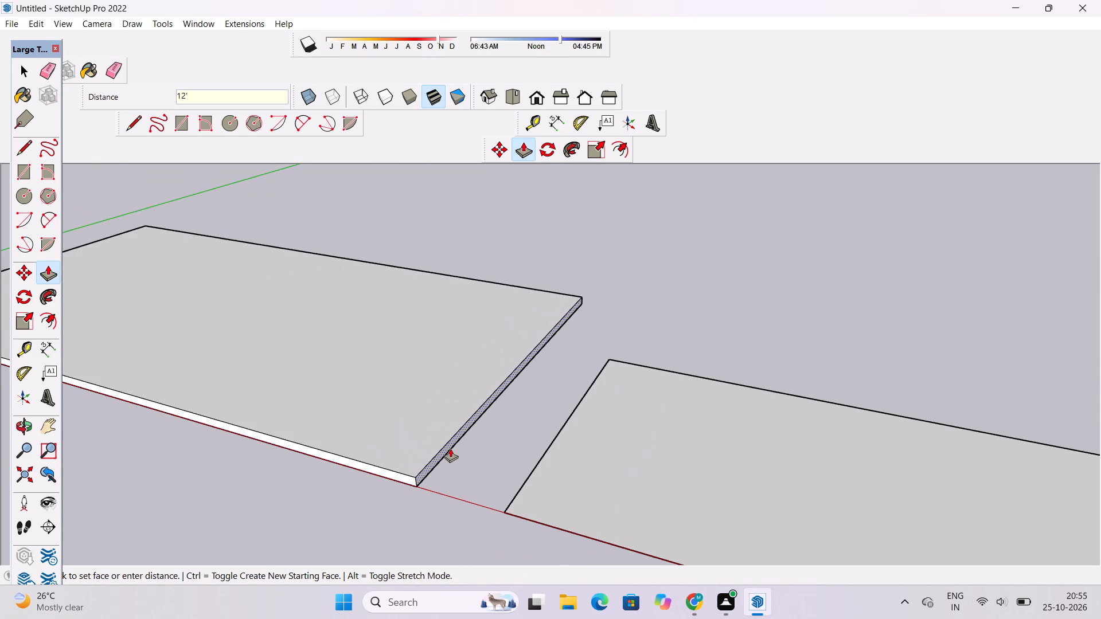
key("Return")
Examine the enlarged slab's overall proportions and the narrowed gap to the flat copy.
key("o")
scroll(496, 424, "down", 4)
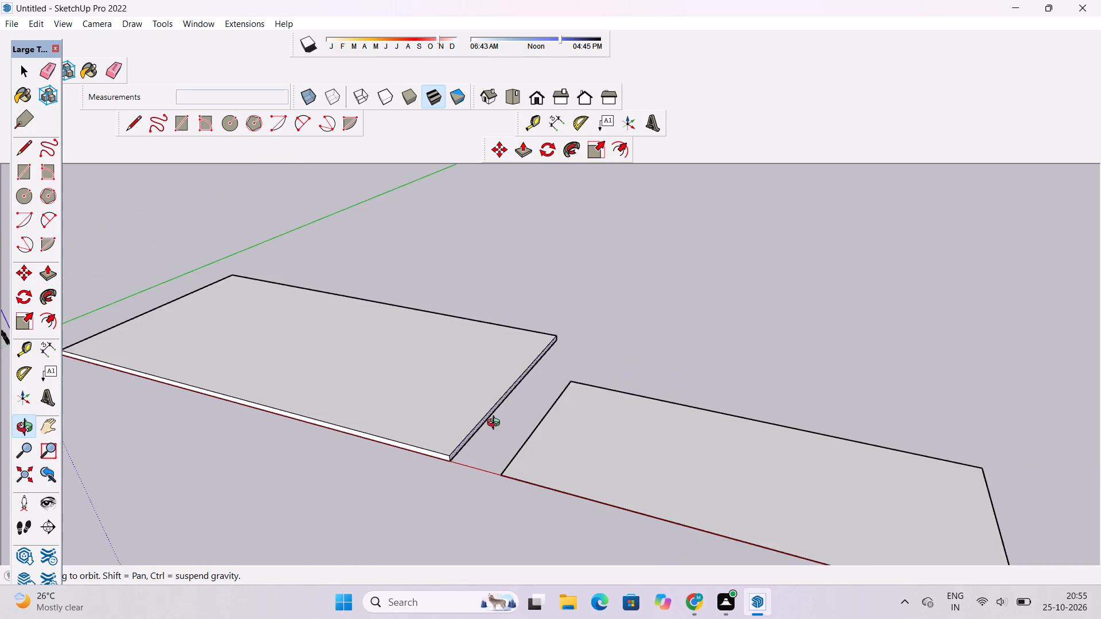
scroll(496, 424, "down", 7)
left_click_drag(382, 429, 466, 438)
left_click_drag(442, 453, 437, 406, "shift")
left_click_drag(437, 406, 451, 441, "shift")
scroll(414, 410, "up", 3)
left_click_drag(382, 412, 436, 437, "shift")
scroll(451, 424, "down", 4, "shift")
left_click(451, 422, "shift")
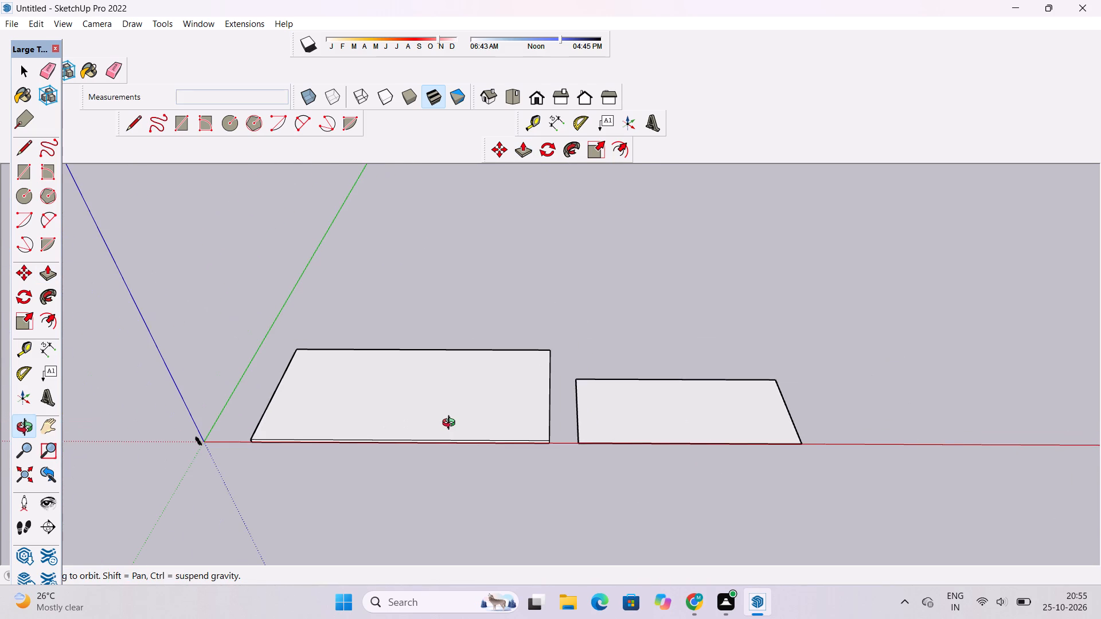
left_click_drag(460, 401, 415, 414, "shift")
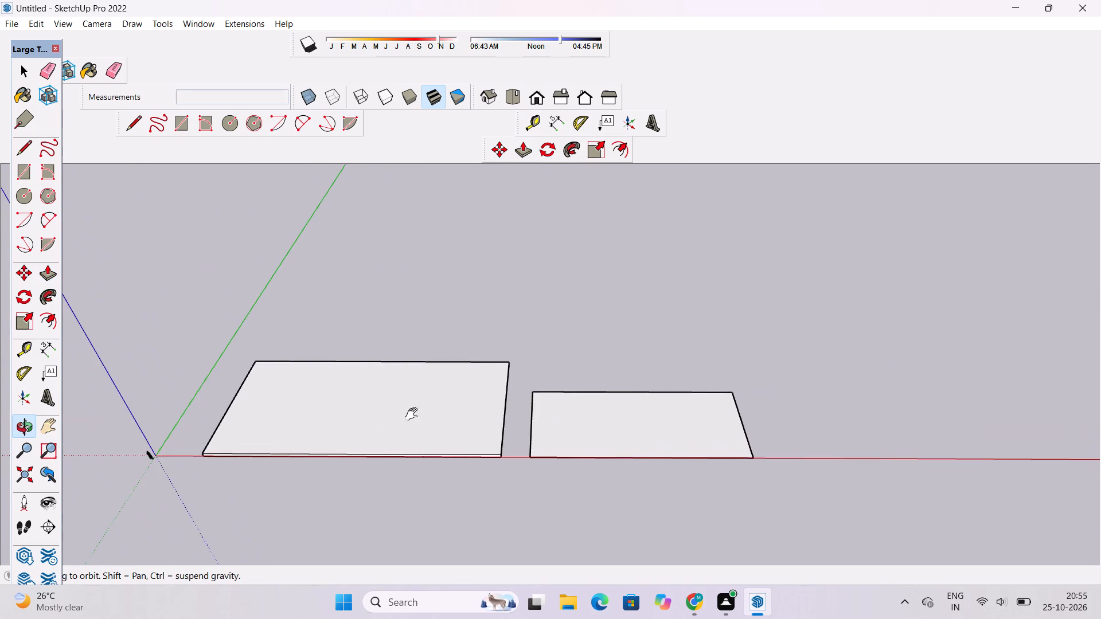
left_click_drag(414, 414, 413, 426, "shift")
left_click_drag(388, 421, 464, 450, "shift")
left_click_drag(345, 469, 393, 461)
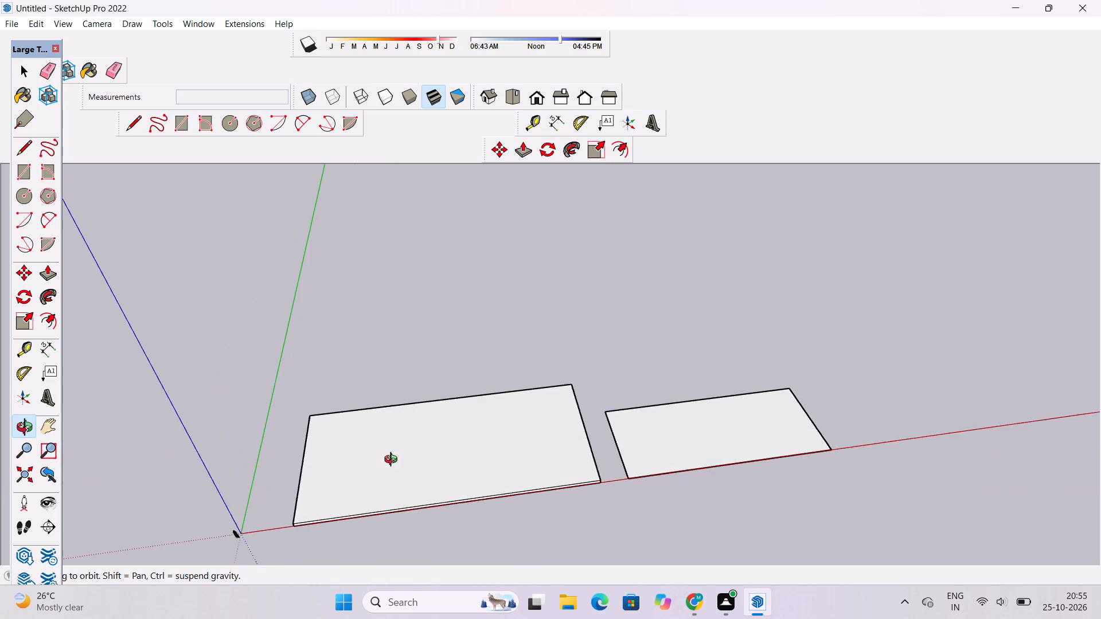
left_click_drag(395, 472, 404, 417, "shift")
left_click_drag(404, 417, 485, 449)
left_click_drag(469, 461, 467, 429, "shift")
scroll(421, 361, "up", 5)
left_click_drag(421, 361, 422, 371, "shift")
left_click_drag(372, 406, 463, 339)
scroll(468, 332, "down", 6)
left_click_drag(430, 386, 407, 390, "shift")
scroll(428, 354, "up", 2)
left_click_drag(428, 354, 391, 361, "shift")
left_click_drag(391, 361, 392, 374)
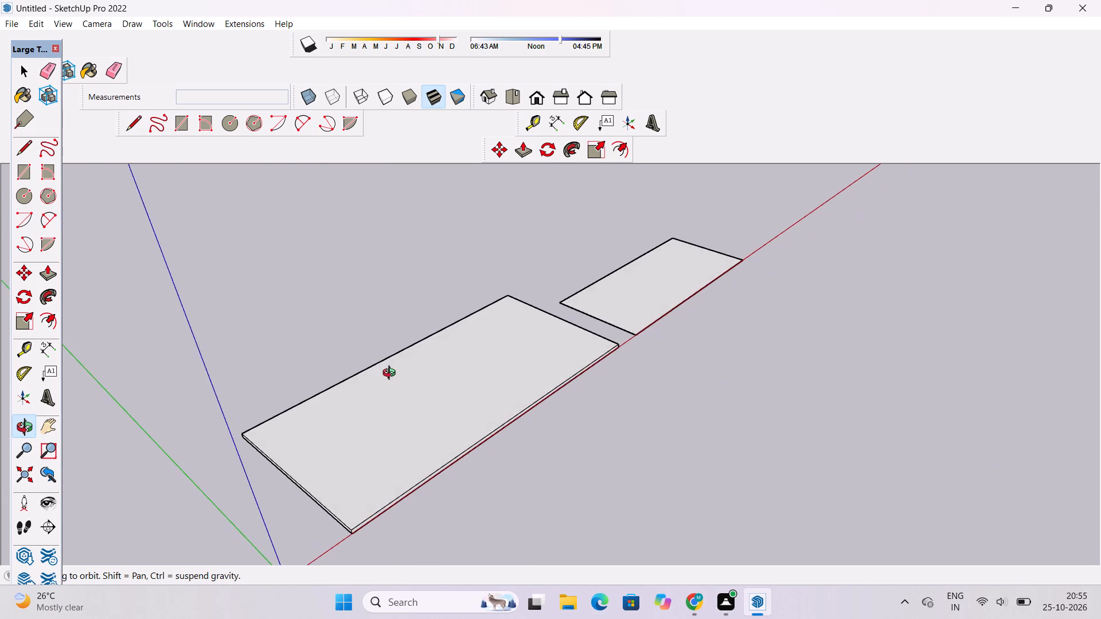
Place a Tape Measure guide on the slab's top, 6' inward from the long edge opposite the red axis.
scroll(393, 373, "up", 3)
left_click(393, 373, "shift")
key("t")
scroll(393, 373, "down", 3)
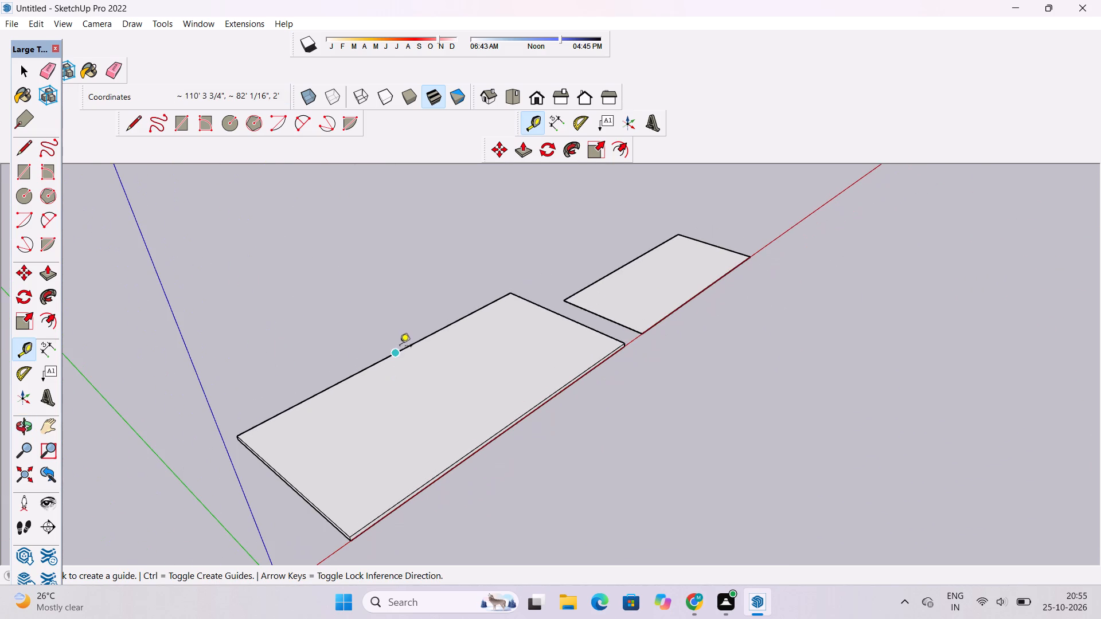
left_click(394, 354)
scroll(394, 354, "up", 1)
scroll(394, 354, "down", 3)
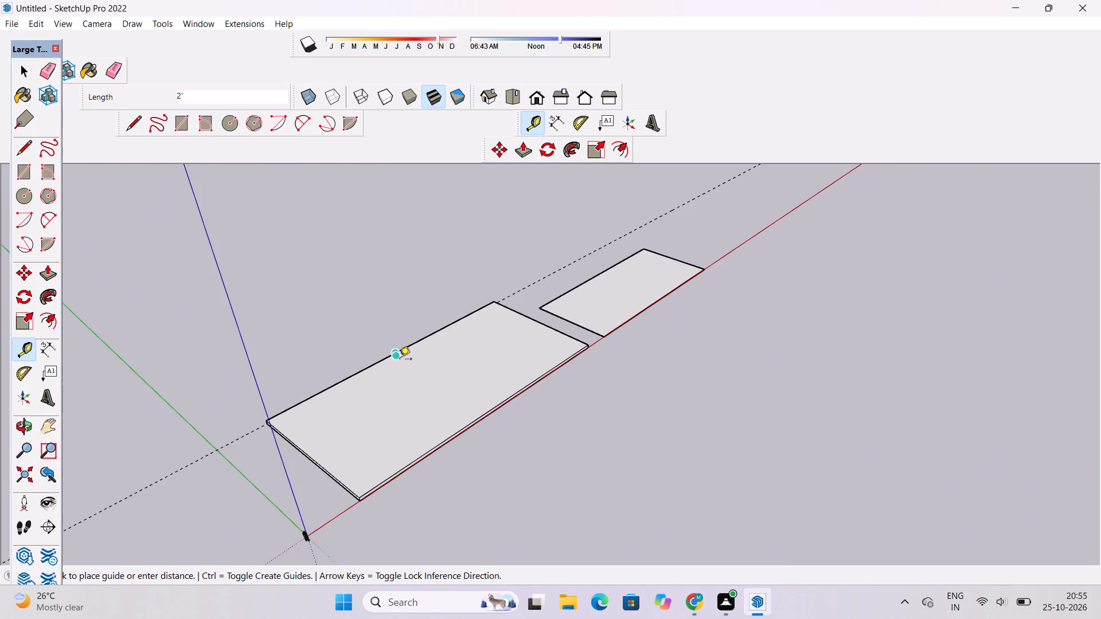
scroll(355, 366, "down", 7)
scroll(381, 359, "up", 4)
scroll(384, 370, "down", 3)
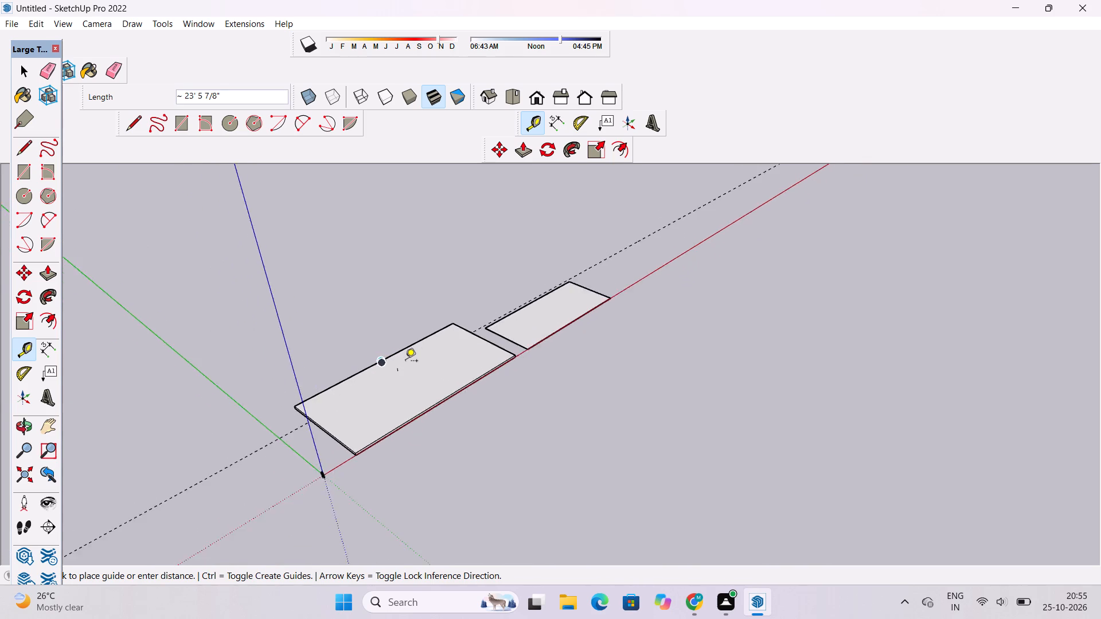
scroll(405, 362, "up", 9)
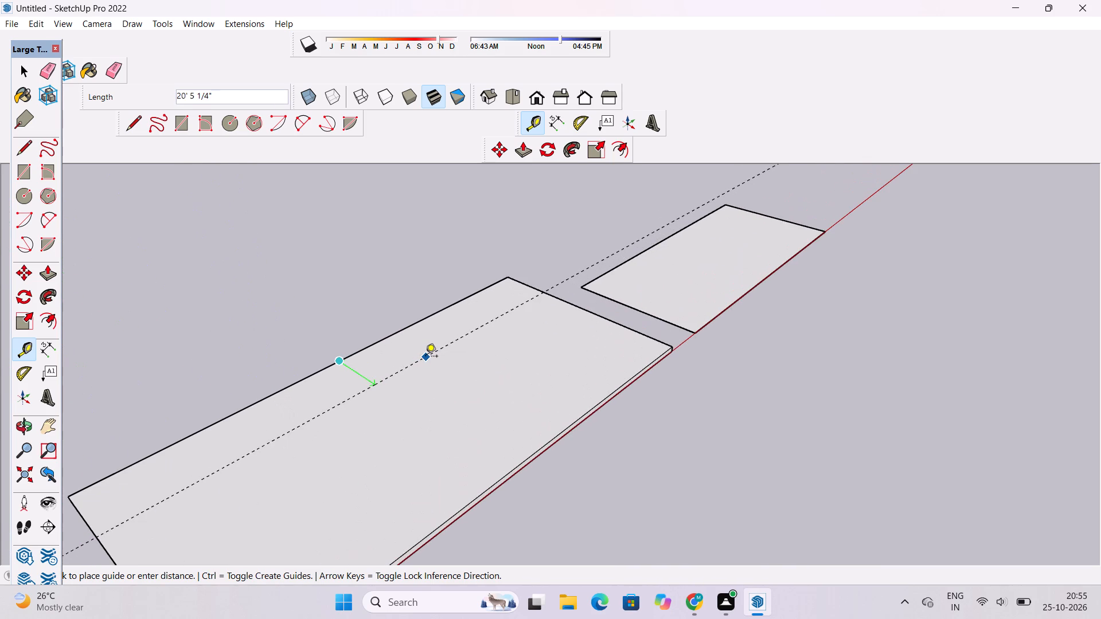
type("6'")
key("Return")
Place a Tape Measure guide on the slab's top, 6' inward from the short edge facing the flat copy.
scroll(397, 403, "down", 6)
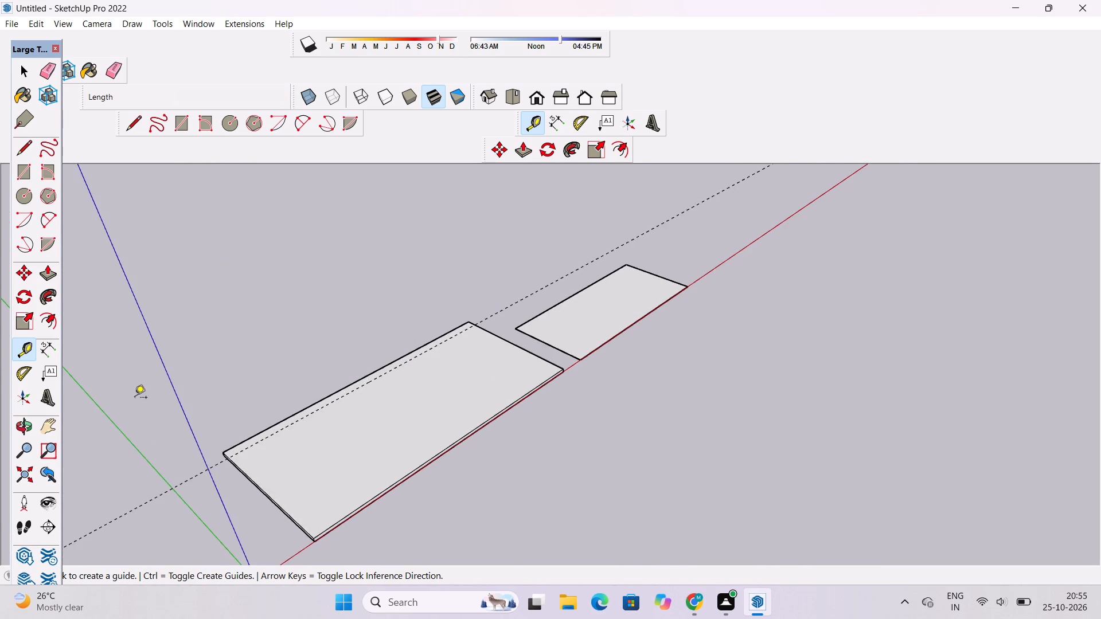
scroll(135, 398, "down", 4)
scroll(467, 334, "up", 4)
scroll(422, 365, "up", 5)
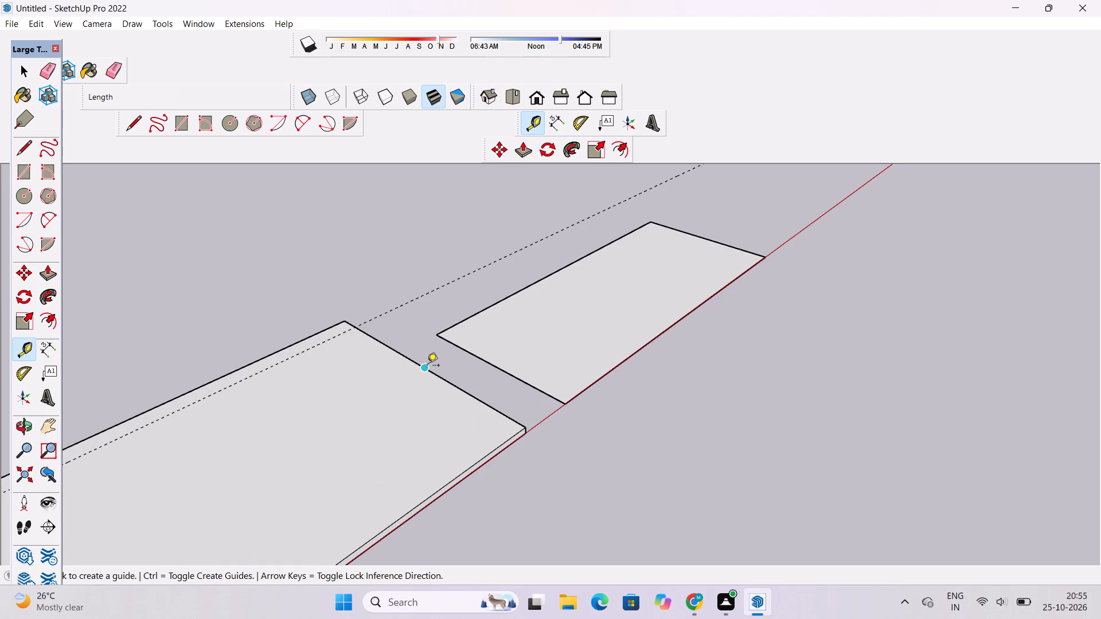
left_click(427, 366)
scroll(427, 366, "down", 4)
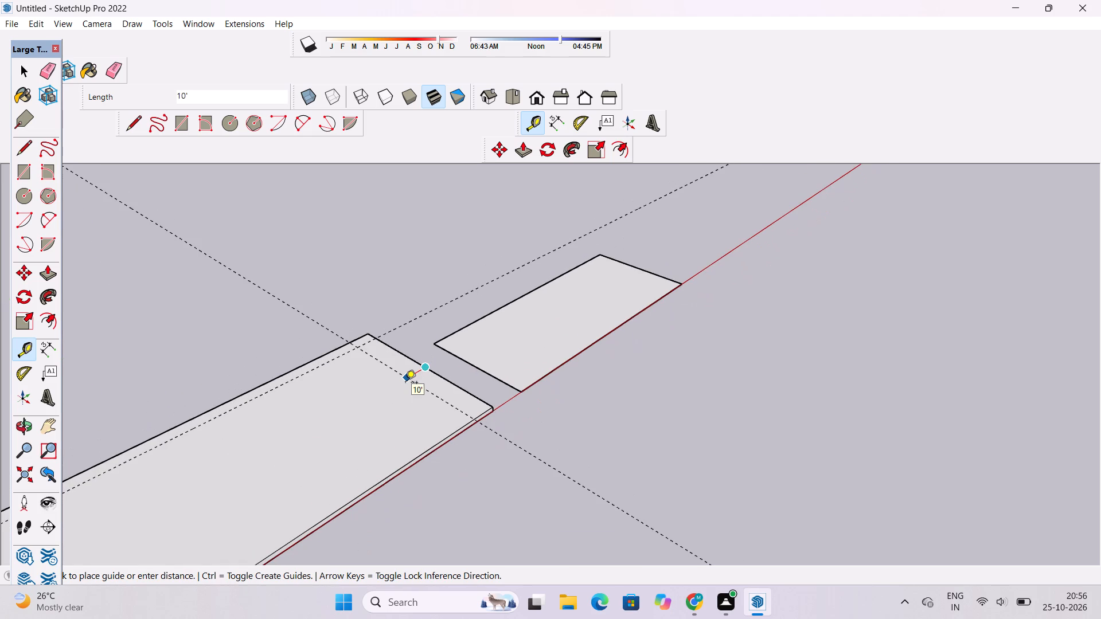
type("6'")
key("Return")
Place a Tape Measure guide on the slab's top, 6' inward from the short edge nearest the origin.
scroll(496, 361, "down", 9)
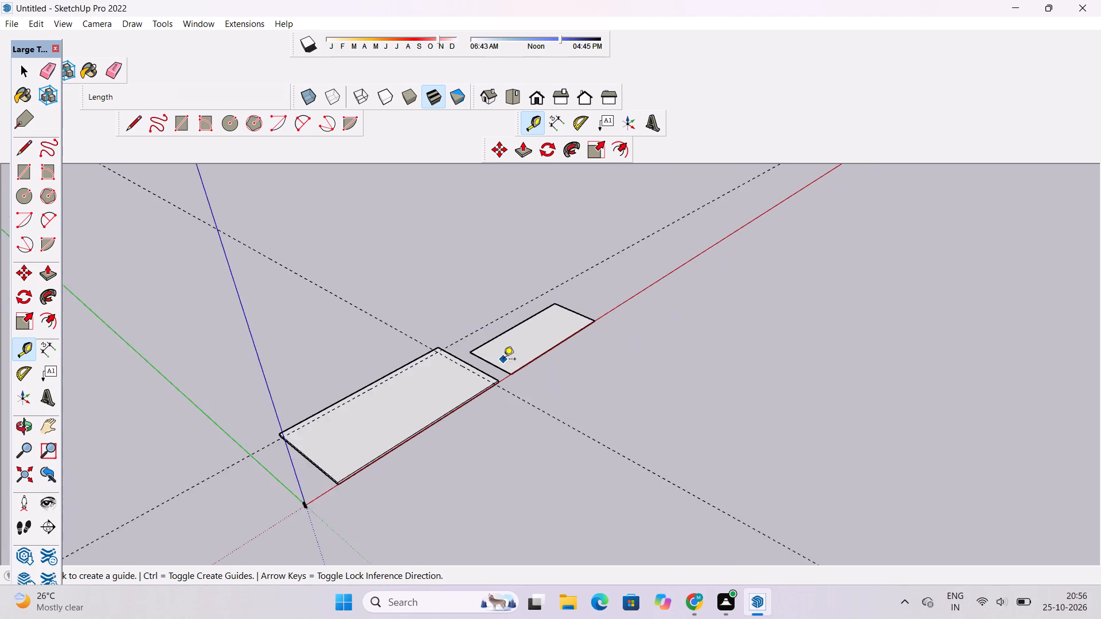
scroll(289, 420, "down", 4)
scroll(302, 472, "up", 9)
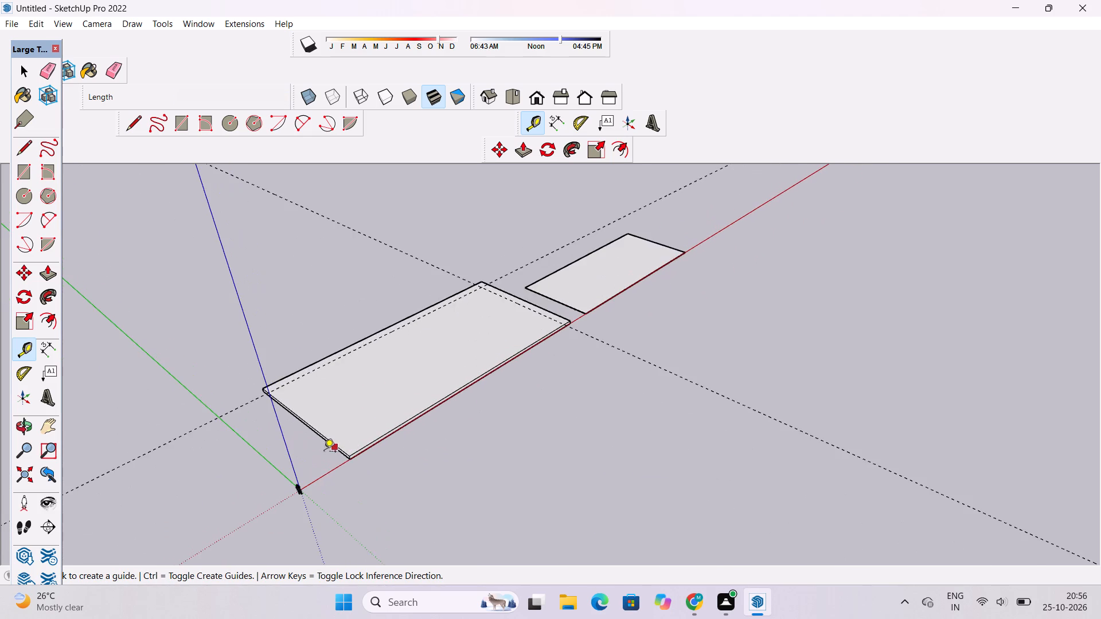
scroll(322, 452, "down", 4)
scroll(370, 395, "down", 2)
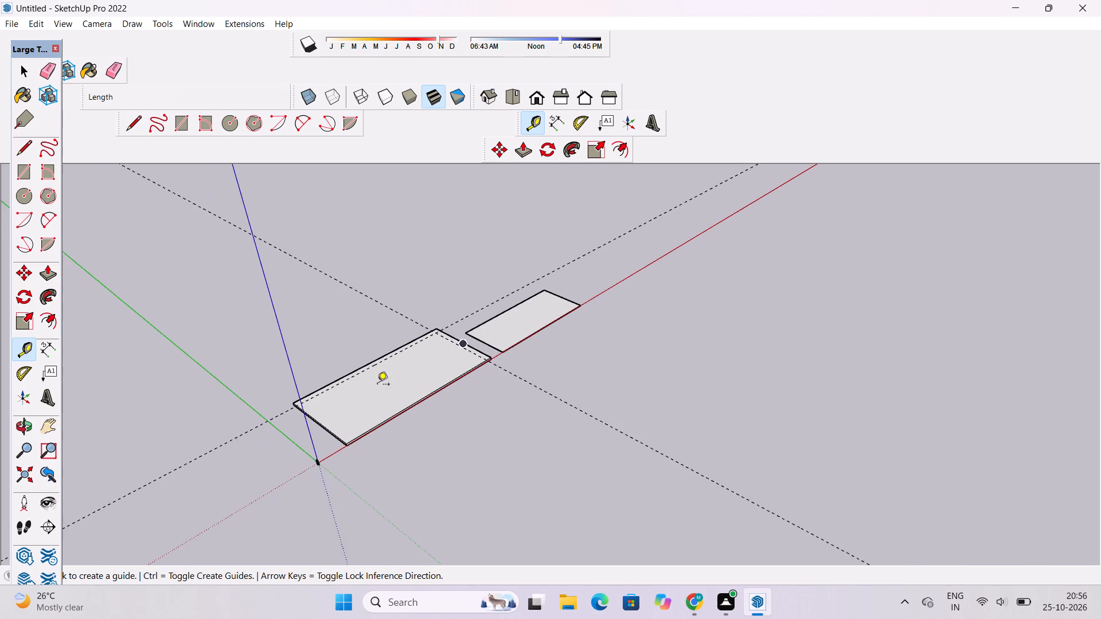
scroll(362, 390, "up", 3)
scroll(486, 293, "up", 3)
scroll(254, 467, "up", 4)
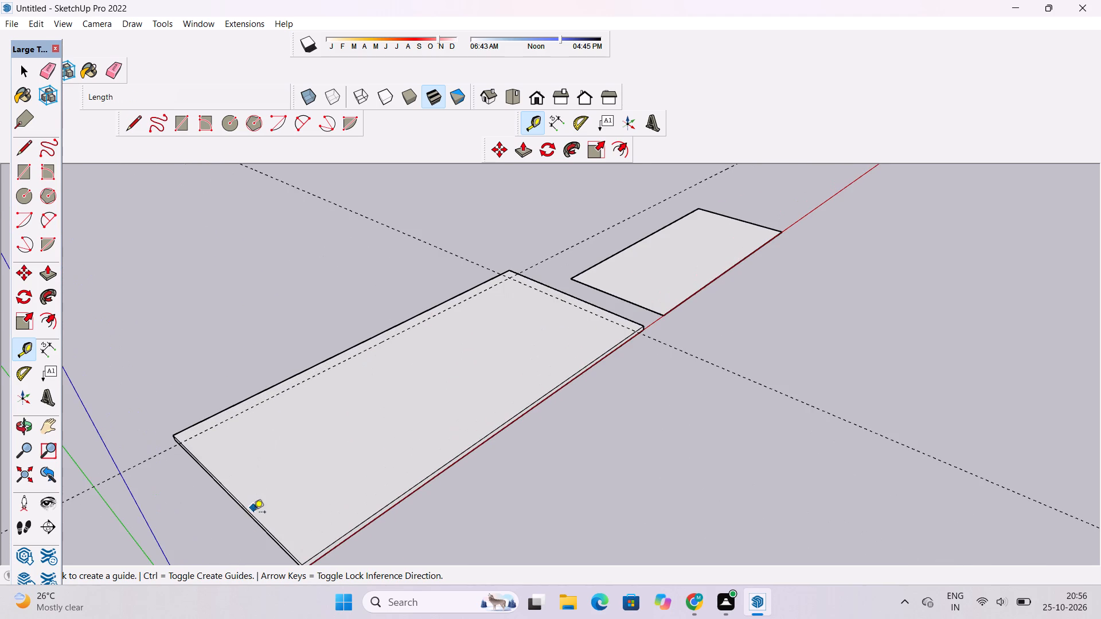
scroll(233, 496, "up", 11)
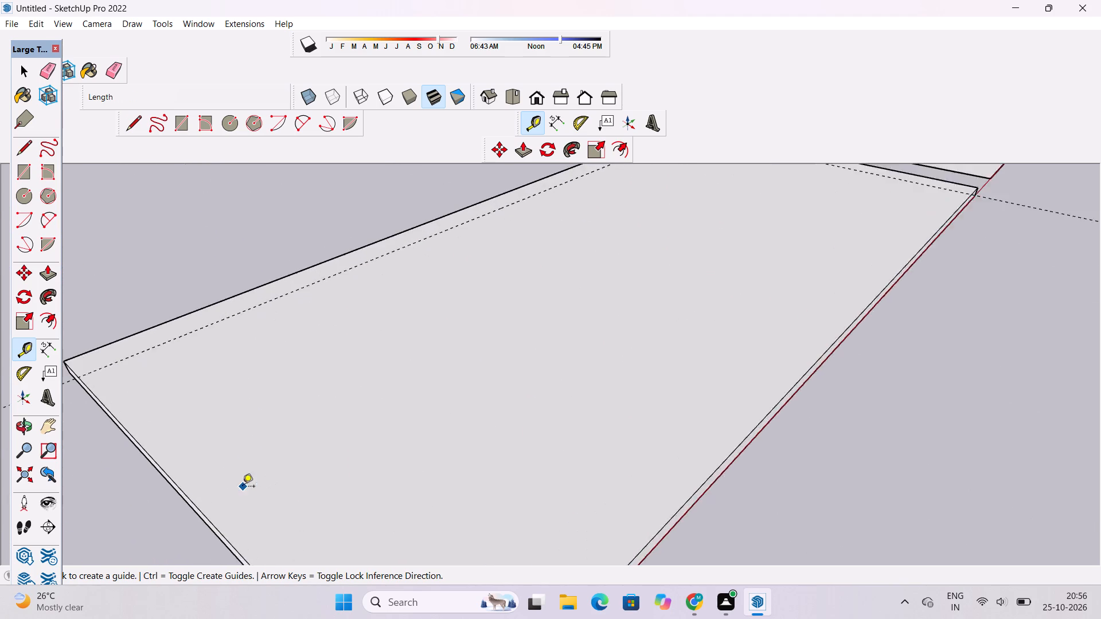
scroll(243, 487, "up", 1)
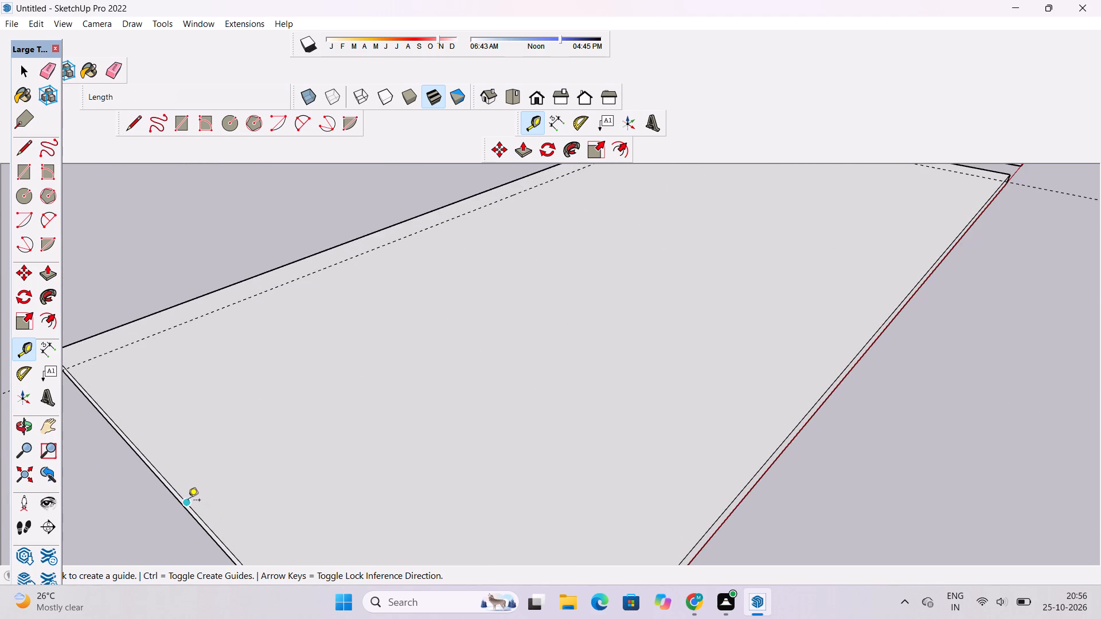
left_click(185, 500)
scroll(185, 500, "down", 10)
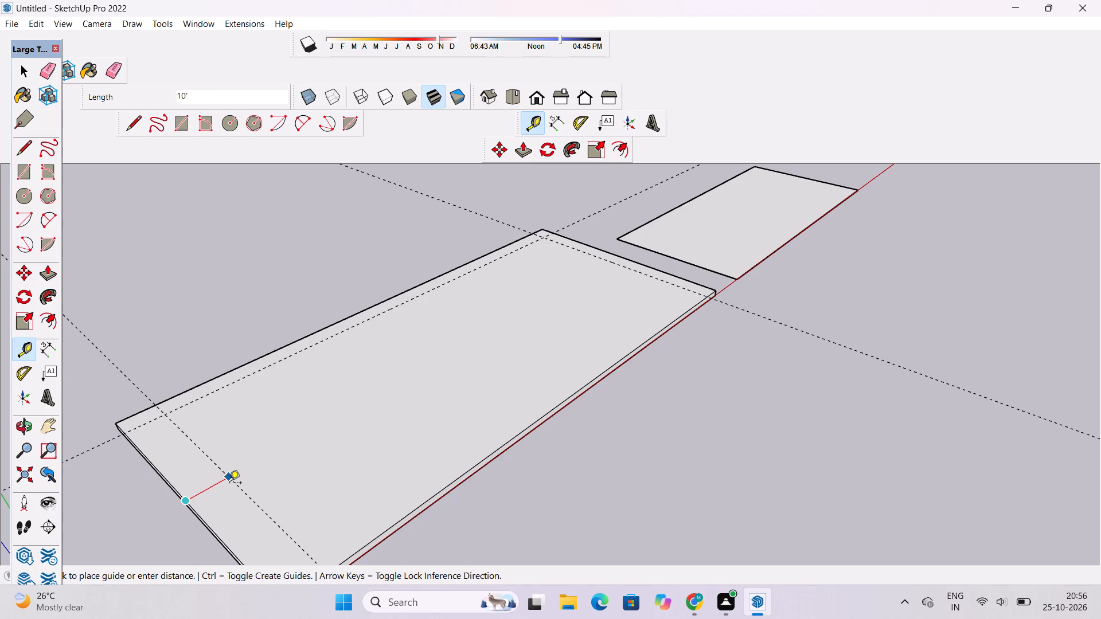
type("6'")
key("Return")
Examine the layout of the three inset guides on the slab's top from several angles.
scroll(196, 549, "down", 6)
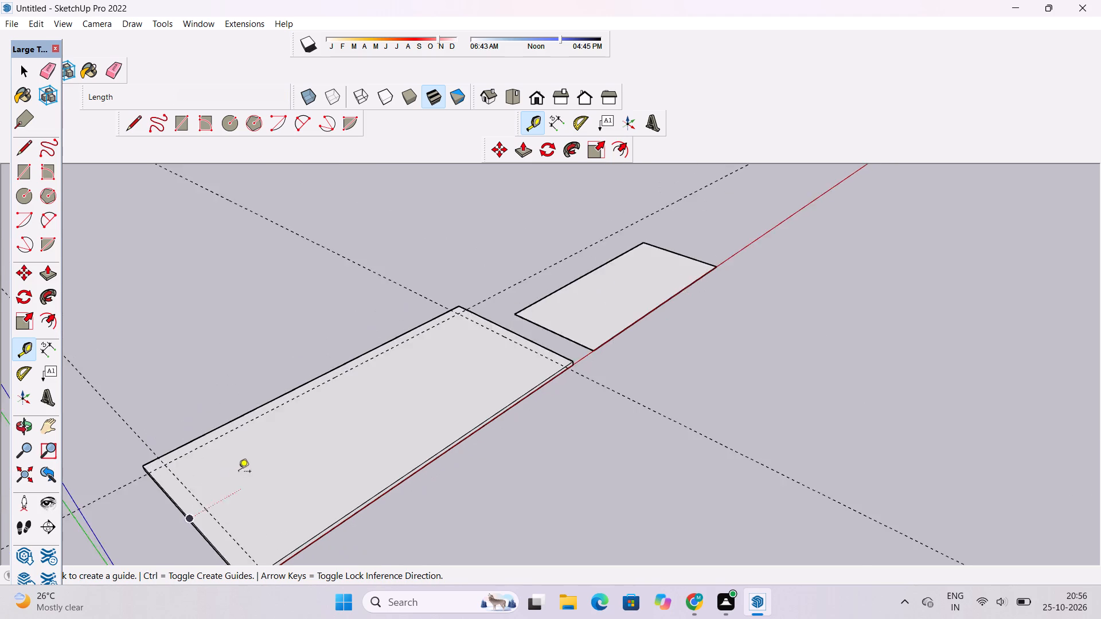
scroll(239, 472, "down", 4)
key("o")
left_click_drag(363, 443, 187, 526)
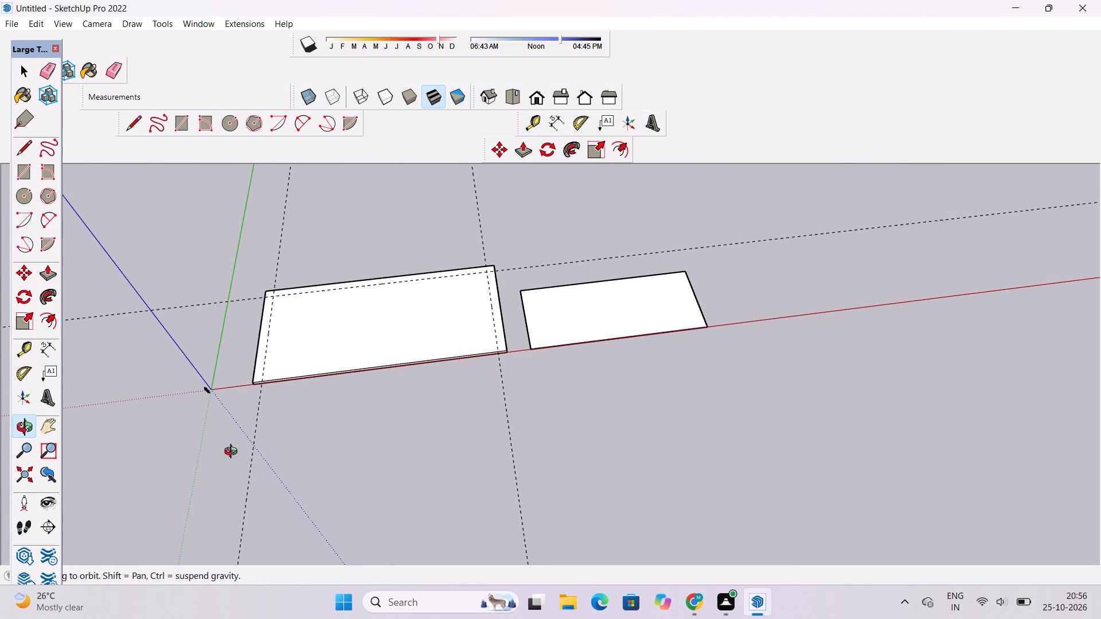
scroll(263, 408, "up", 3)
left_click_drag(283, 383, 301, 442, "shift")
scroll(415, 400, "up", 3)
left_click_drag(415, 399, 411, 424, "shift")
scroll(392, 415, "down", 3, "shift")
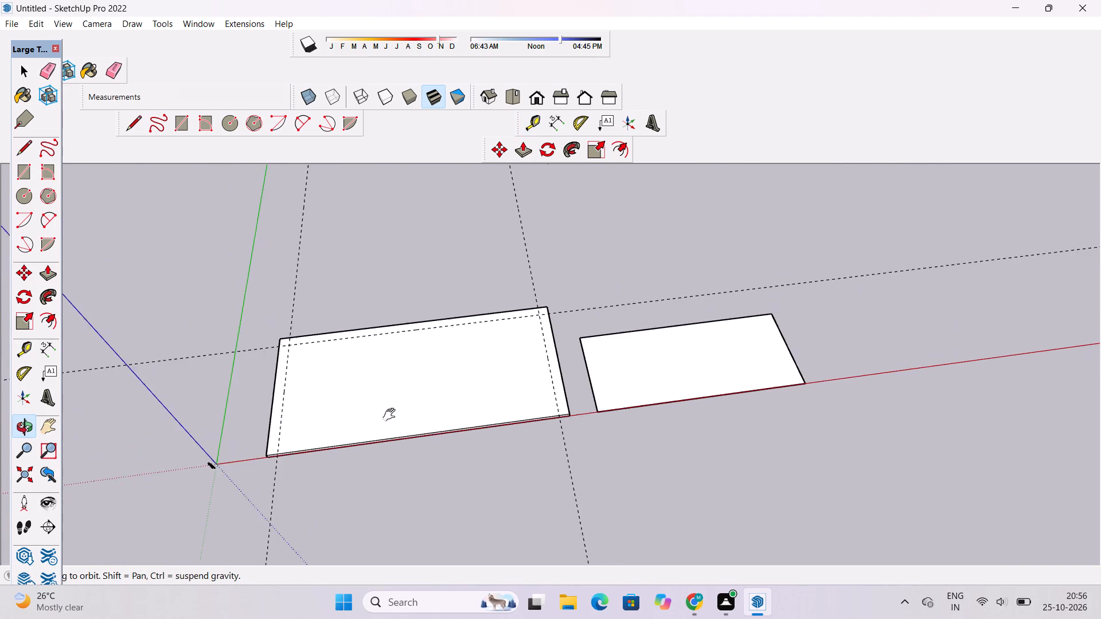
scroll(392, 415, "down", 2, "shift")
left_click_drag(262, 438, 282, 440, "shift")
left_click_drag(288, 445, 393, 400)
Draw three connected lines along the inset guides on the slab's top, starting and ending at the long edge beside the red axis.
scroll(332, 516, "up", 3, "shift")
left_click_drag(337, 497, 323, 437, "shift")
left_click_drag(336, 453, 323, 459, "shift")
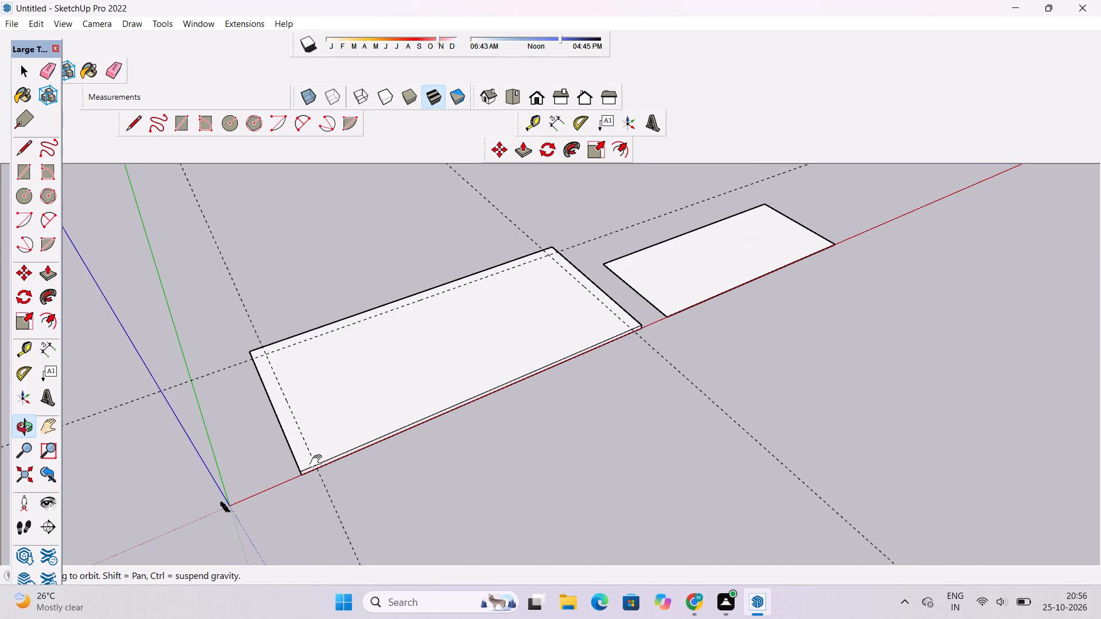
scroll(318, 461, "up", 2, "shift")
left_click_drag(318, 461, 309, 469, "shift")
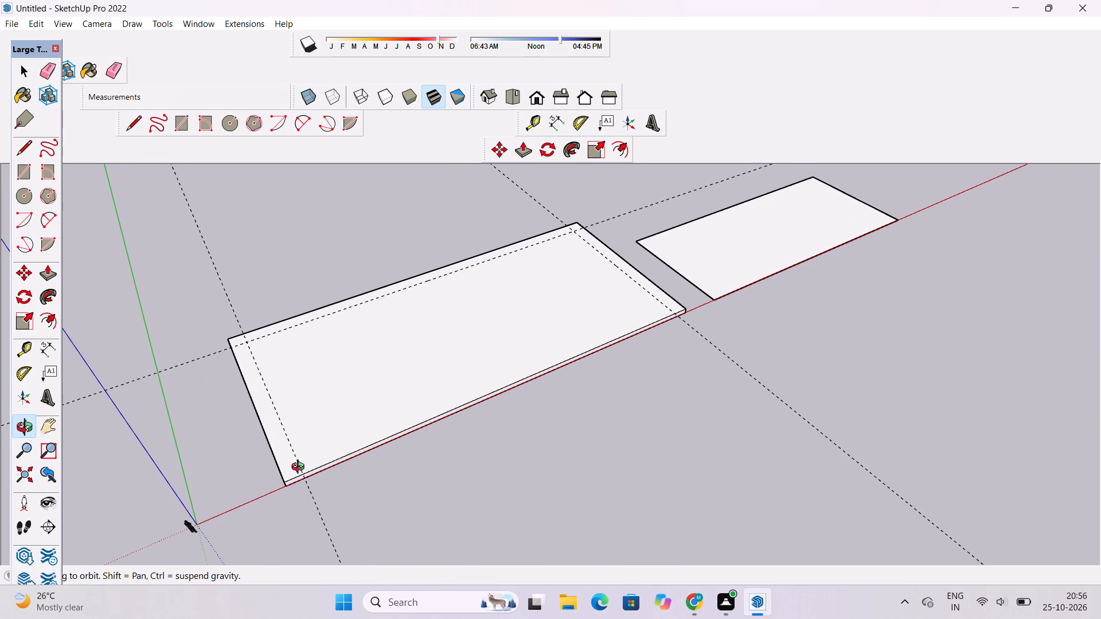
key("l")
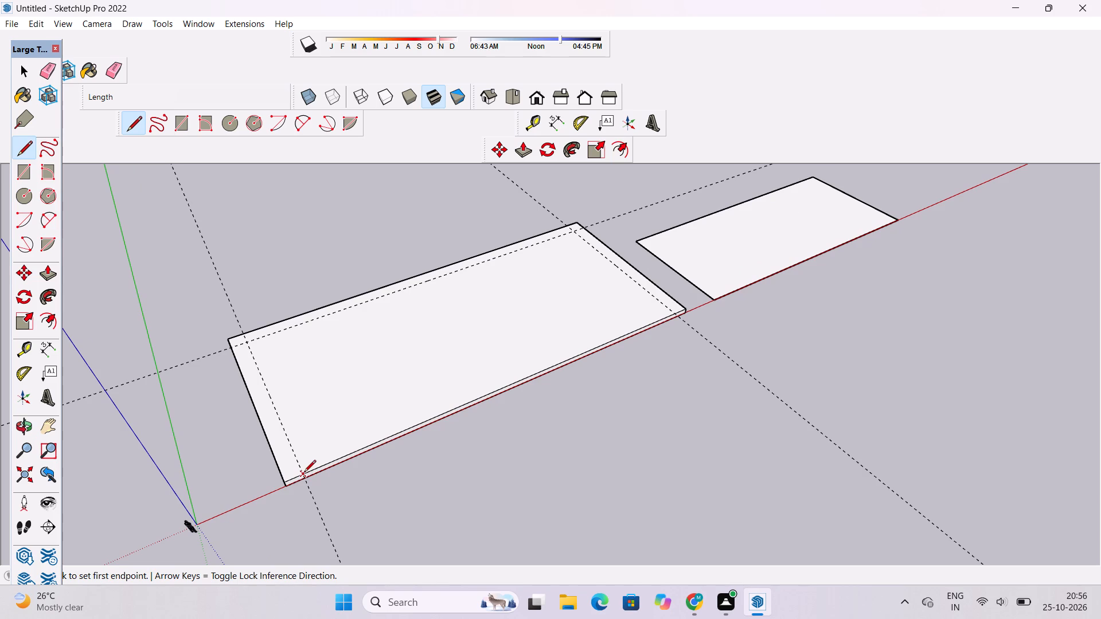
left_click(304, 474)
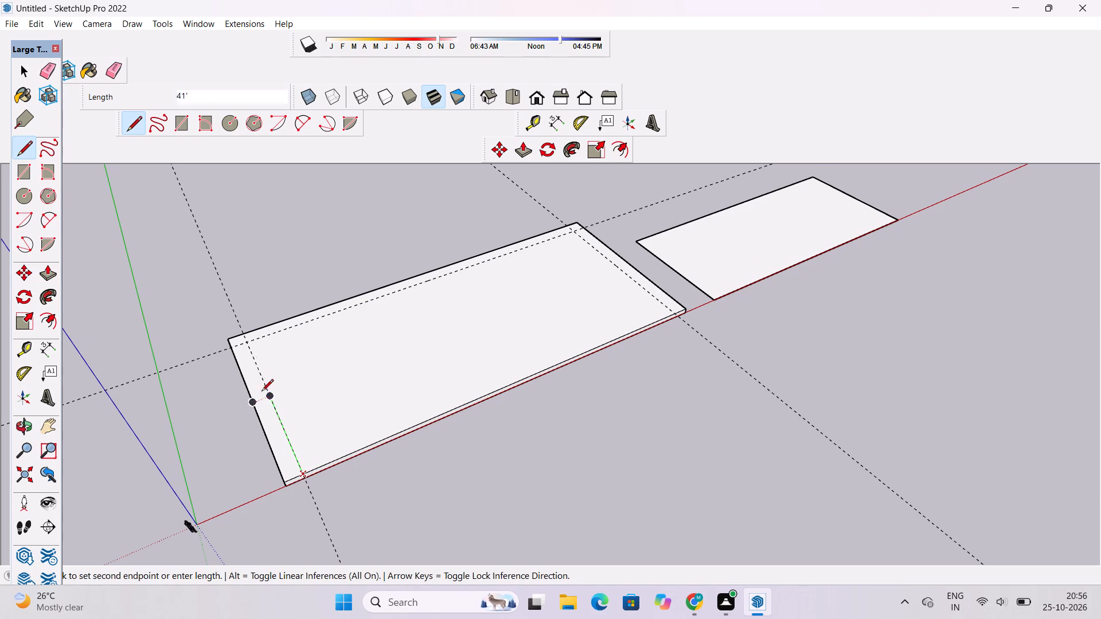
left_click(249, 341)
scroll(249, 341, "down", 3)
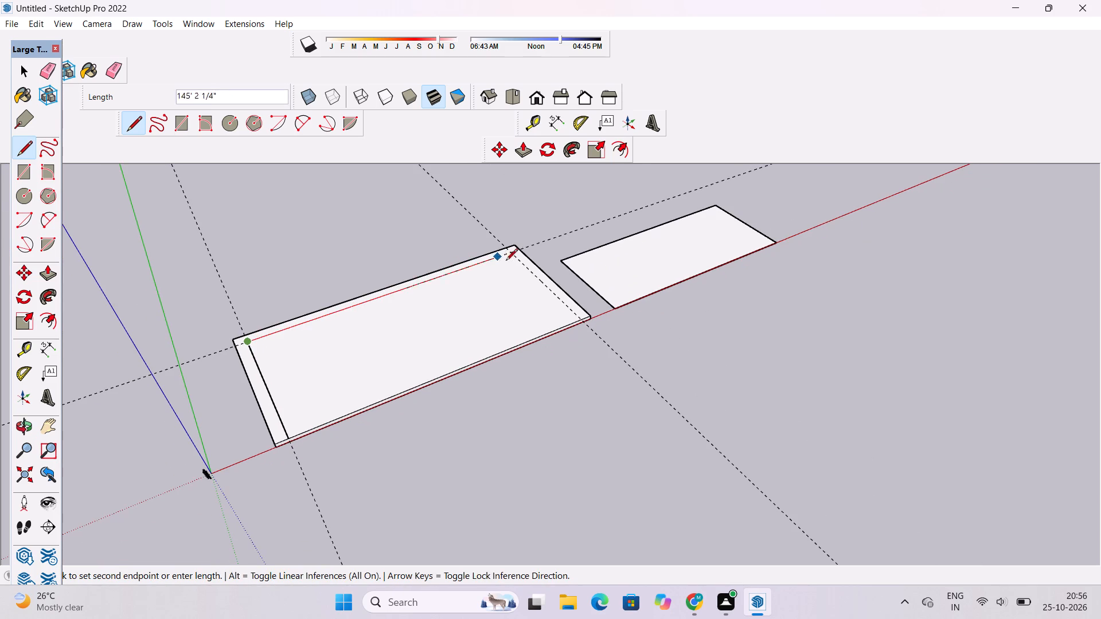
scroll(522, 249, "up", 8)
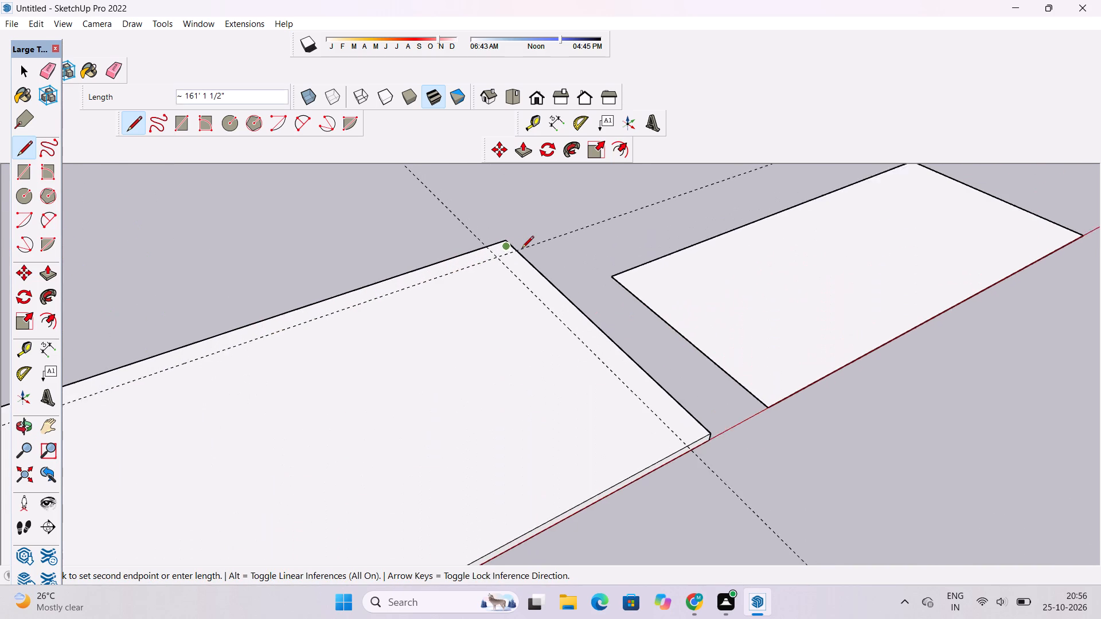
scroll(522, 249, "up", 2)
left_click(494, 257)
scroll(494, 257, "down", 5)
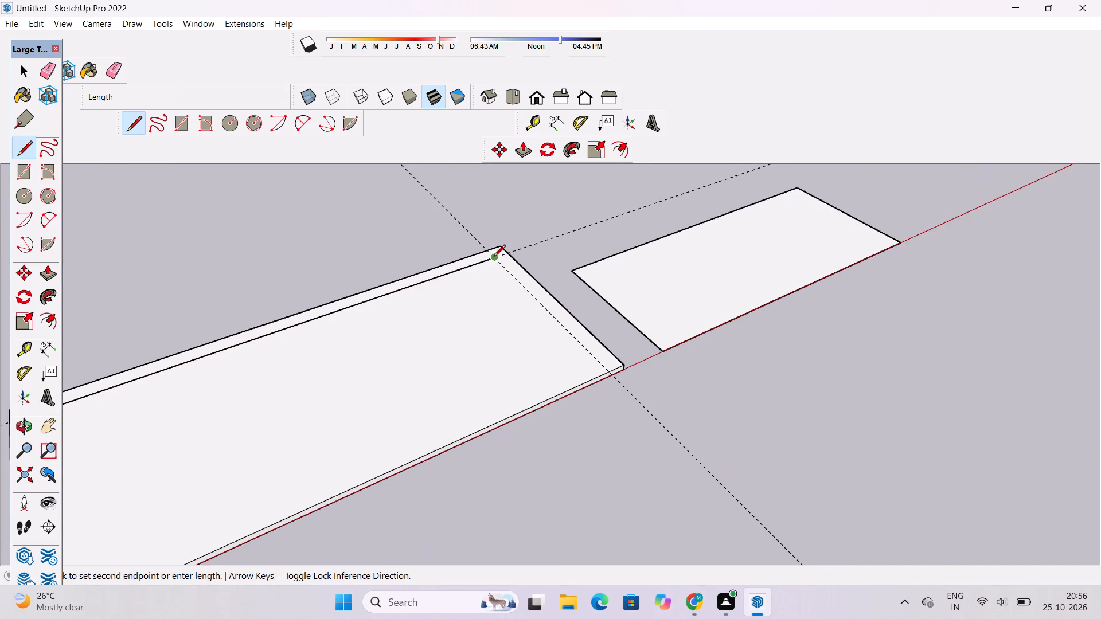
scroll(494, 257, "down", 2)
left_click(586, 351)
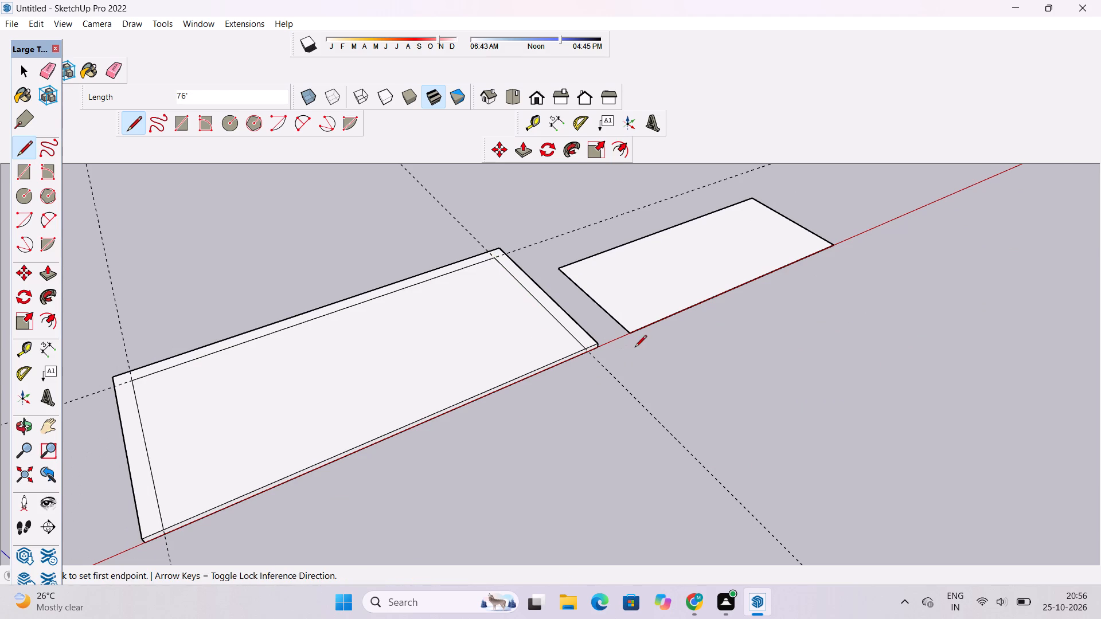
key("space")
Erase the three construction guides around the slab, keeping the inset lines.
key("o")
scroll(745, 315, "down", 6)
scroll(594, 306, "up", 3)
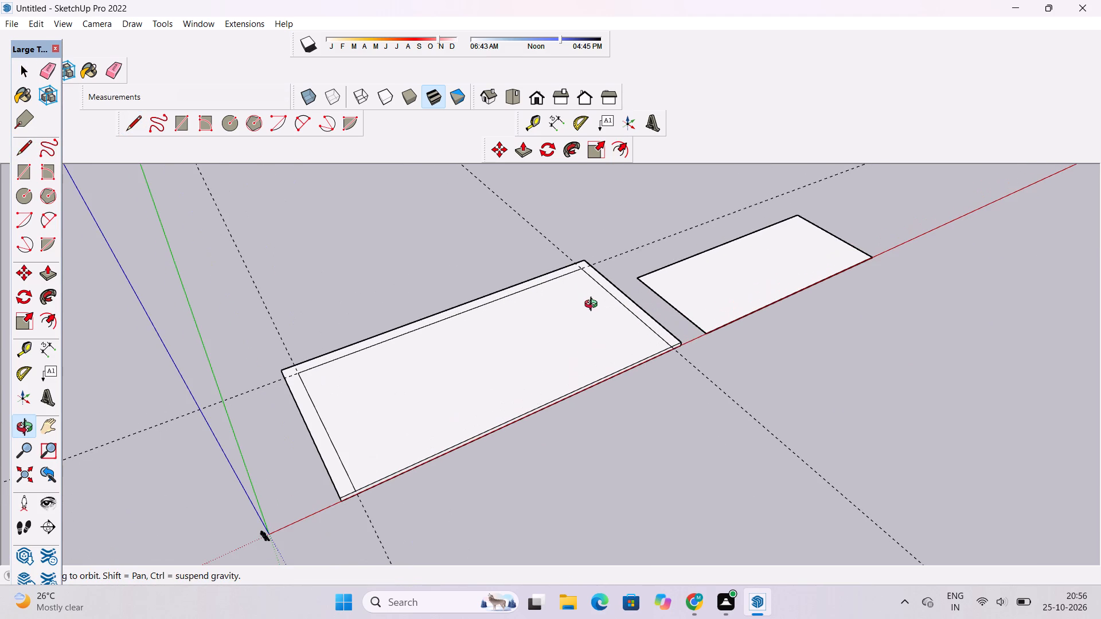
key("e")
left_click_drag(277, 277, 265, 330)
left_click_drag(240, 345, 239, 381)
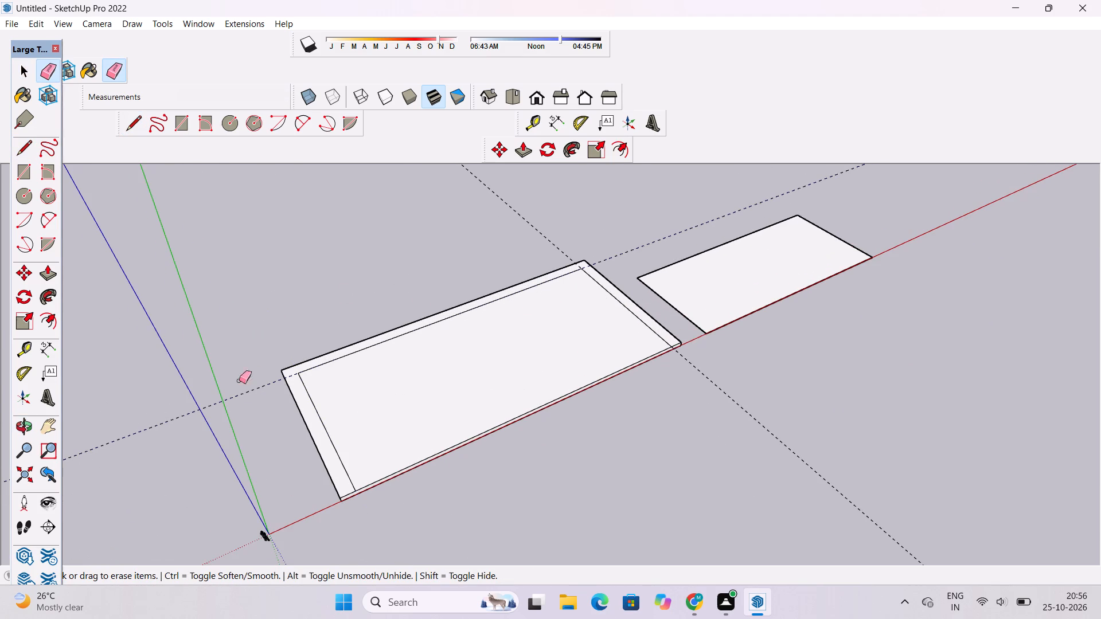
left_click_drag(239, 381, 244, 415)
scroll(231, 424, "down", 4)
left_click_drag(510, 214, 478, 283)
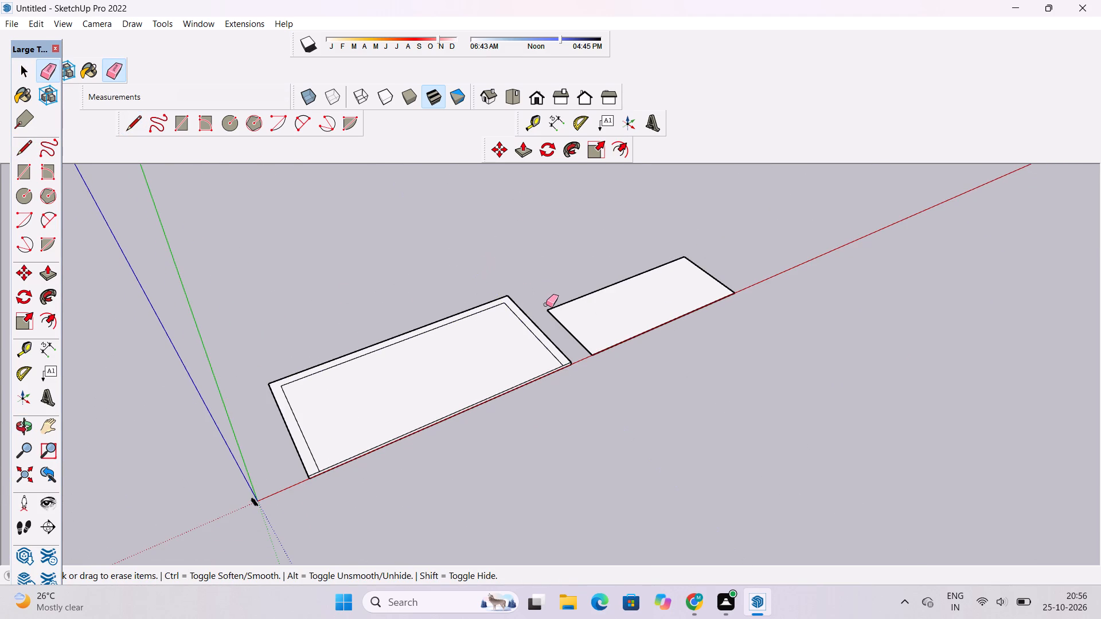
Examine the slab's inset outline and its position beside the flat copy from several angles.
scroll(546, 304, "up", 2)
key("o")
left_click_drag(640, 342, 510, 300)
scroll(697, 271, "down", 6)
scroll(415, 320, "up", 4)
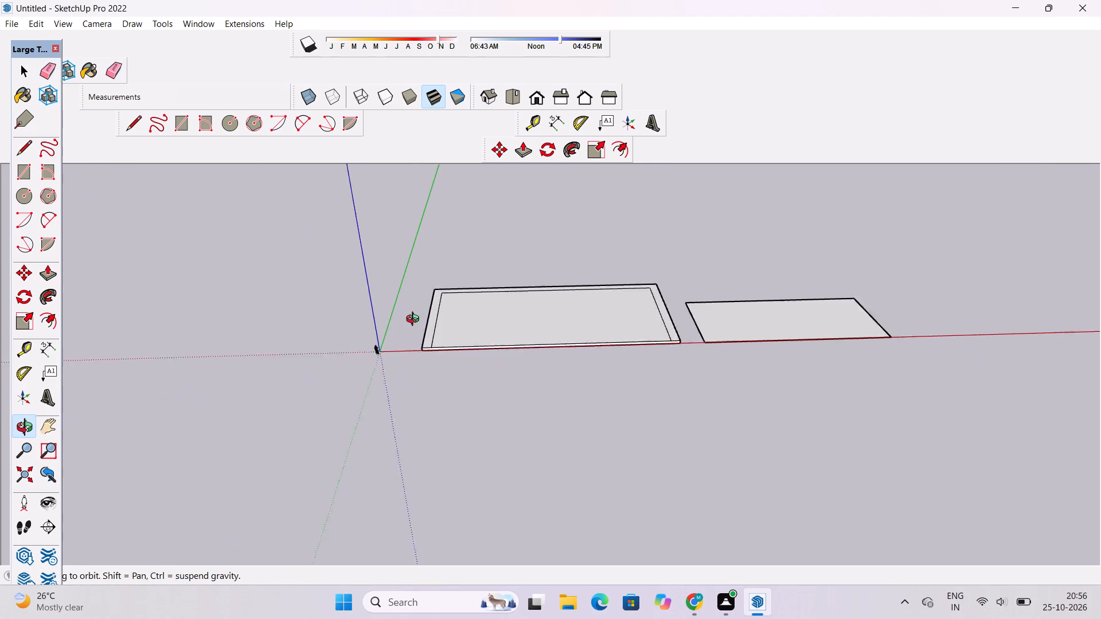
scroll(415, 320, "up", 2)
scroll(415, 308, "down", 5)
left_click_drag(420, 339, 407, 287, "shift")
left_click_drag(404, 288, 516, 338, "shift")
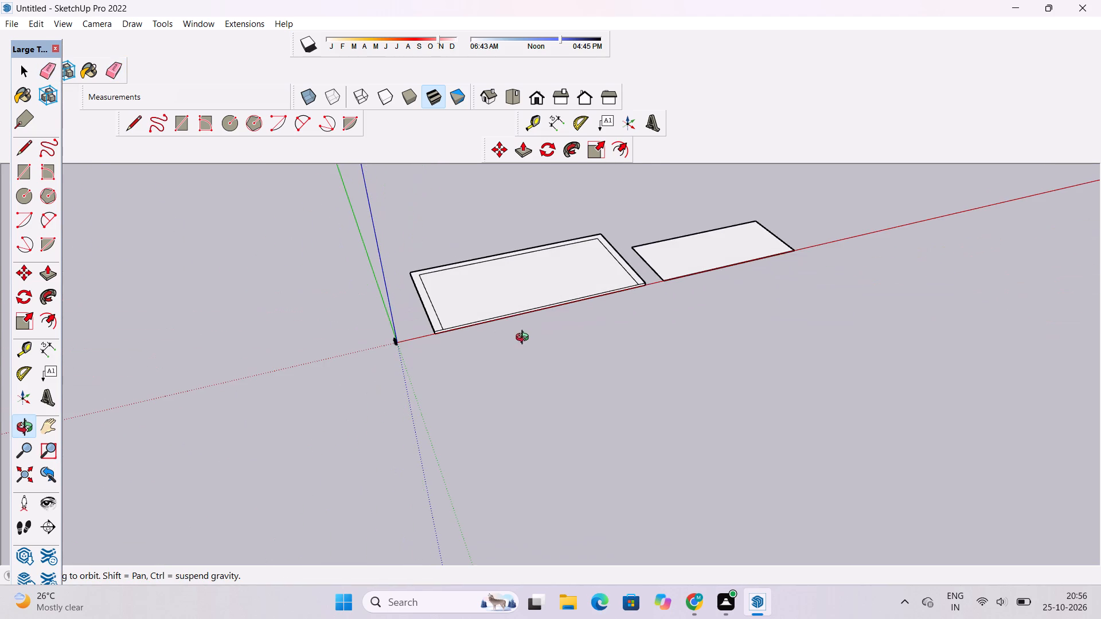
left_click_drag(504, 307, 488, 320, "shift")
scroll(434, 329, "up", 1)
left_click(434, 322, "shift")
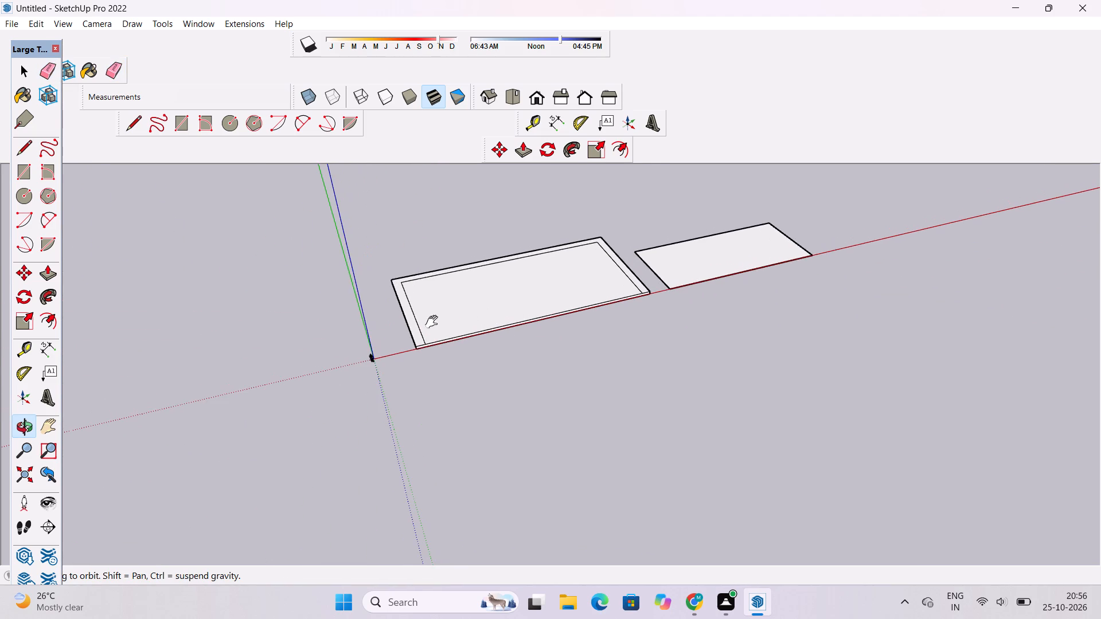
left_click_drag(465, 323, 349, 343)
scroll(449, 310, "up", 4)
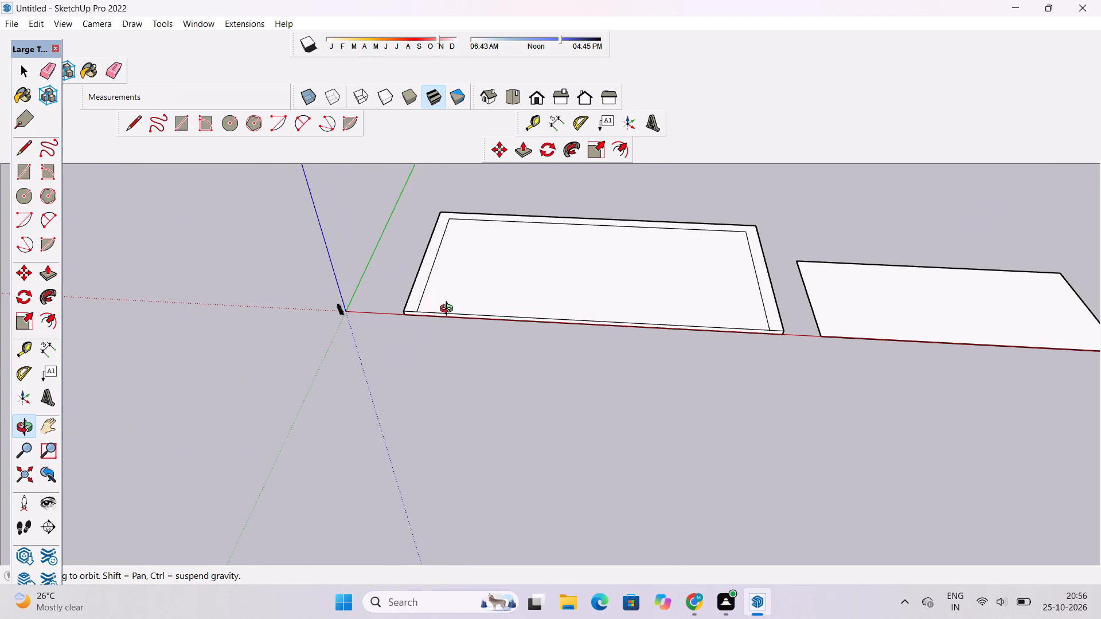
scroll(437, 303, "down", 2)
left_click_drag(434, 316, 348, 289)
left_click_drag(346, 289, 418, 318)
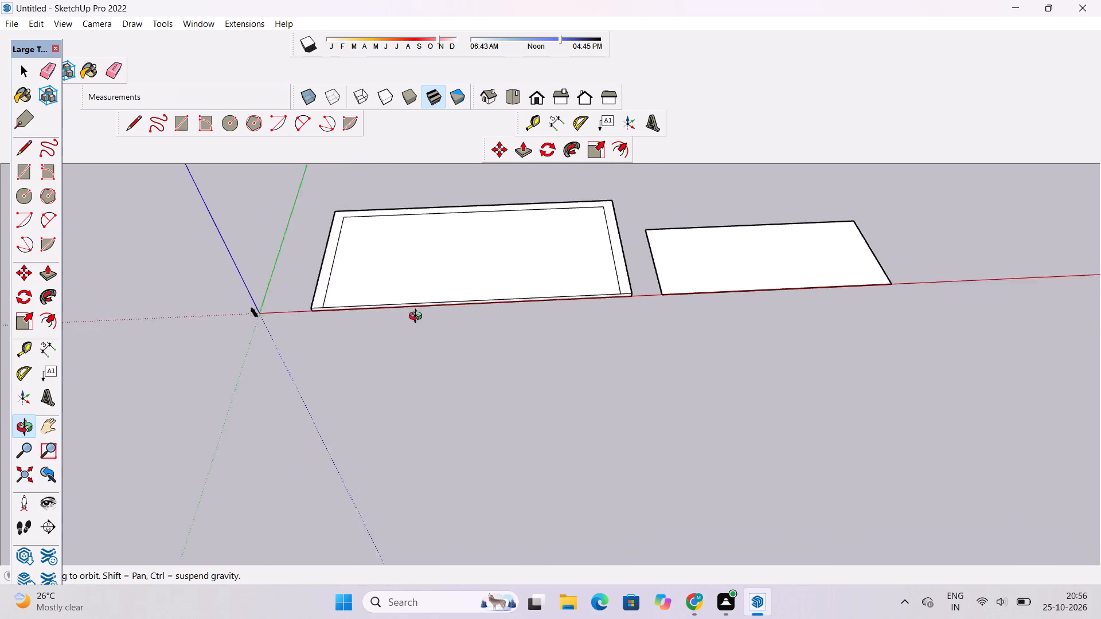
left_click_drag(418, 318, 440, 318)
scroll(476, 336, "up", 2)
left_click_drag(474, 334, 494, 369, "shift")
left_click_drag(492, 373, 448, 305)
left_click_drag(435, 319, 430, 313)
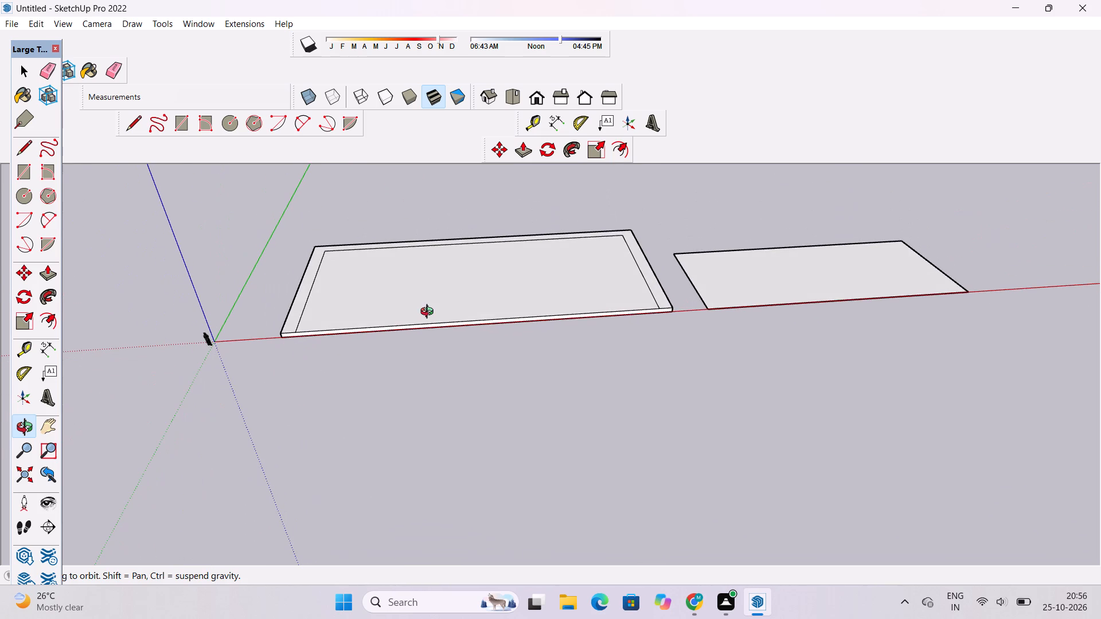
left_click_drag(450, 305, 458, 344)
left_click_drag(469, 325, 470, 343, "shift")
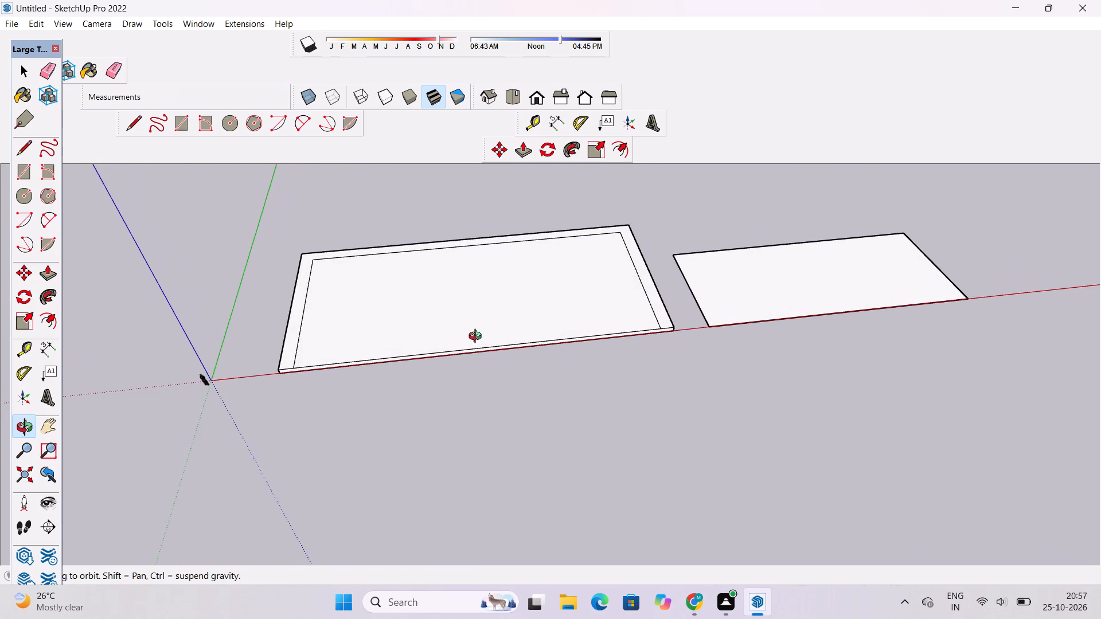
scroll(478, 338, "down", 1)
left_click_drag(478, 337, 477, 346, "shift")
left_click_drag(474, 351, 459, 370)
scroll(459, 348, "down", 3)
left_click(459, 365, "shift")
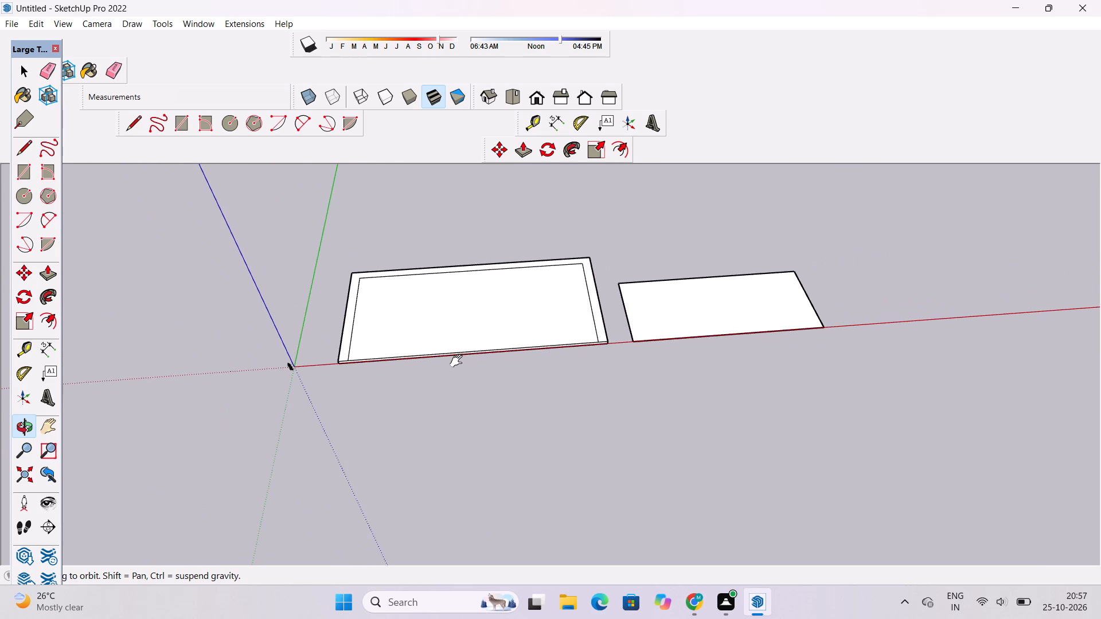
scroll(459, 349, "up", 5, "shift")
left_click_drag(498, 325, 479, 326, "shift")
left_click_drag(556, 312, 475, 321, "shift")
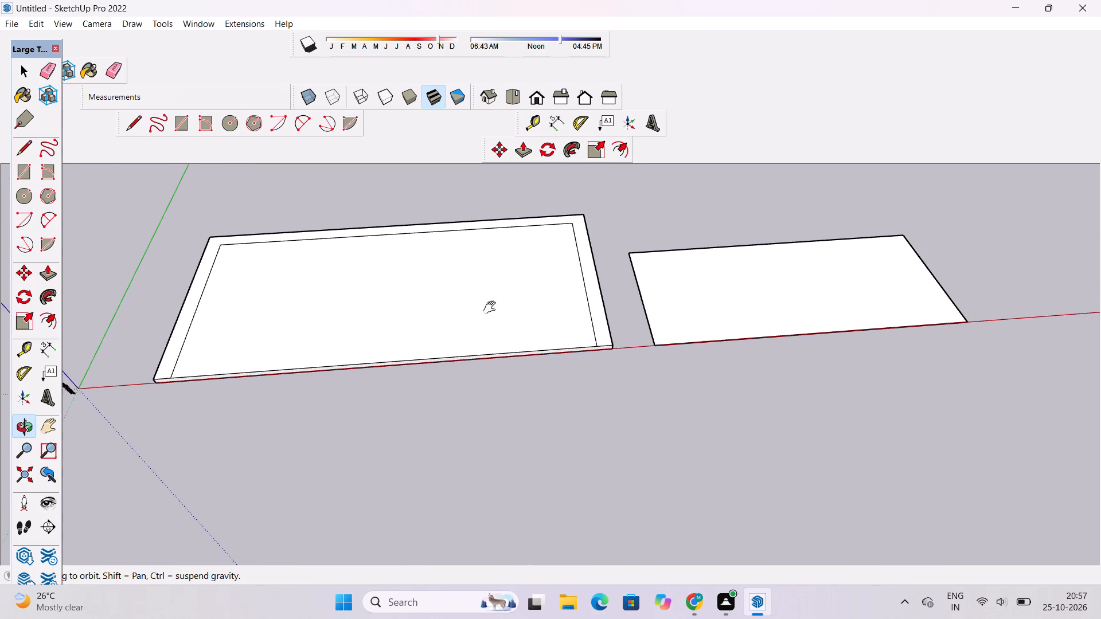
scroll(499, 302, "down", 4)
left_click_drag(499, 302, 507, 318, "shift")
left_click_drag(455, 348, 499, 369)
scroll(450, 359, "up", 2)
left_click_drag(408, 365, 420, 345, "shift")
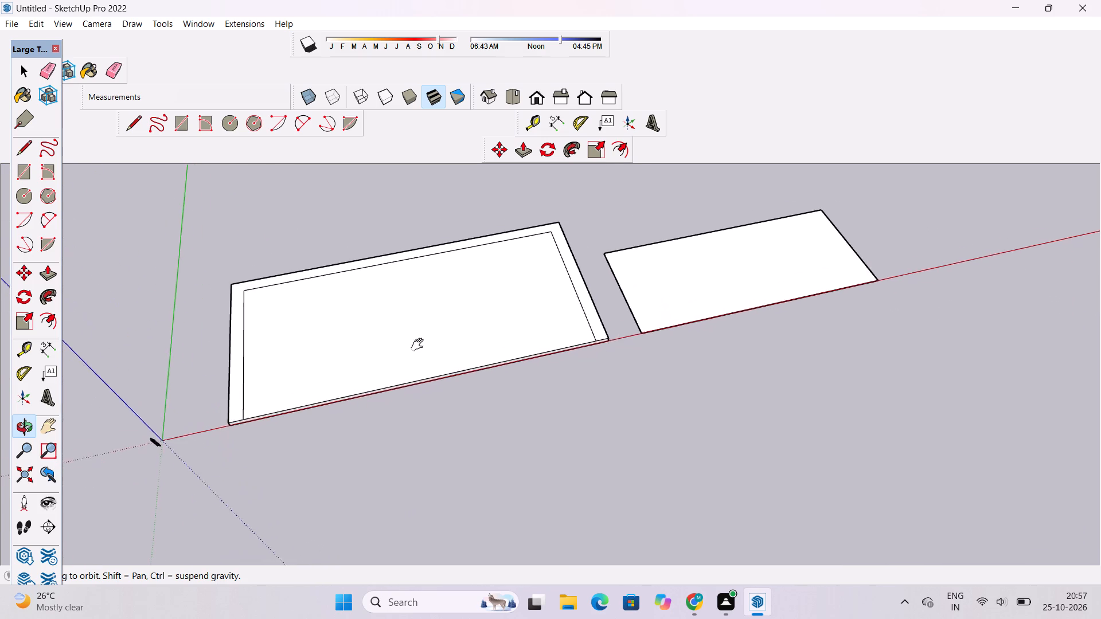
left_click_drag(420, 345, 425, 333, "shift")
scroll(428, 330, "down", 2)
left_click_drag(479, 303, 481, 324, "shift")
left_click_drag(469, 333, 445, 351)
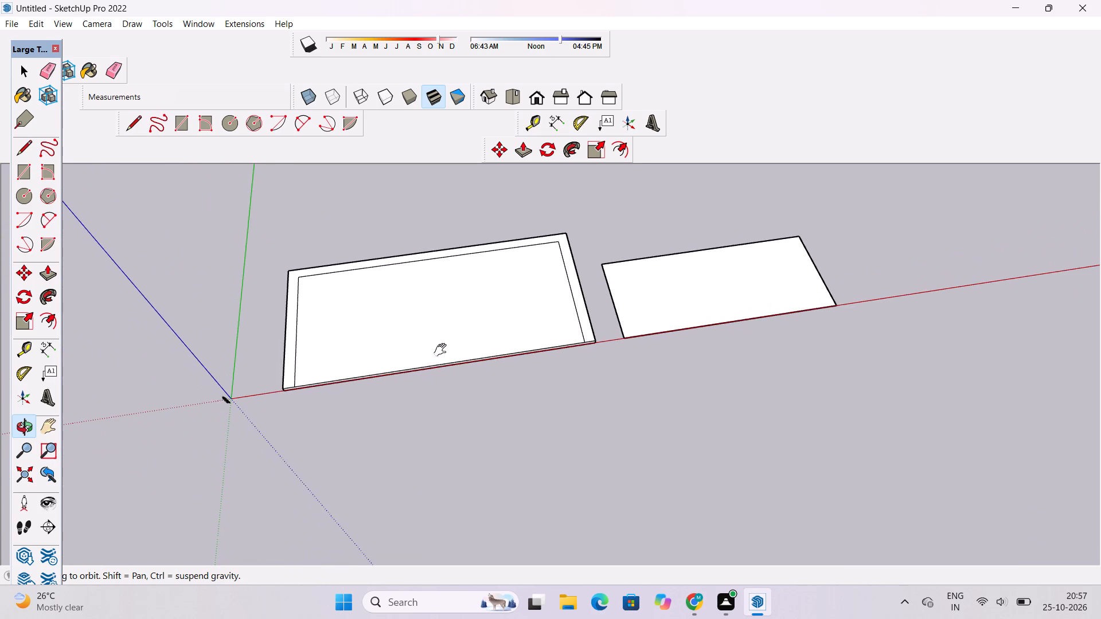
Push/Pull the slab's short side face nearest the origin outward by 15'.
scroll(443, 350, "up", 1, "shift")
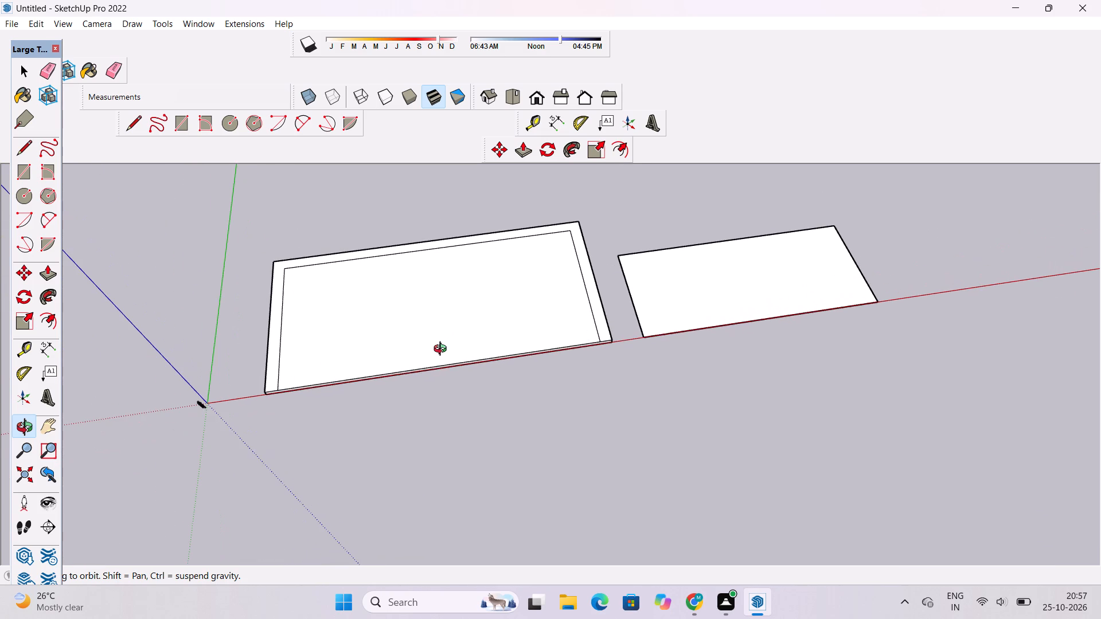
scroll(481, 327, "down", 3)
left_click_drag(232, 401, 371, 263)
scroll(325, 420, "up", 4)
left_click_drag(323, 421, 323, 361)
scroll(323, 356, "down", 4)
left_click_drag(323, 356, 345, 410)
scroll(315, 412, "up", 13)
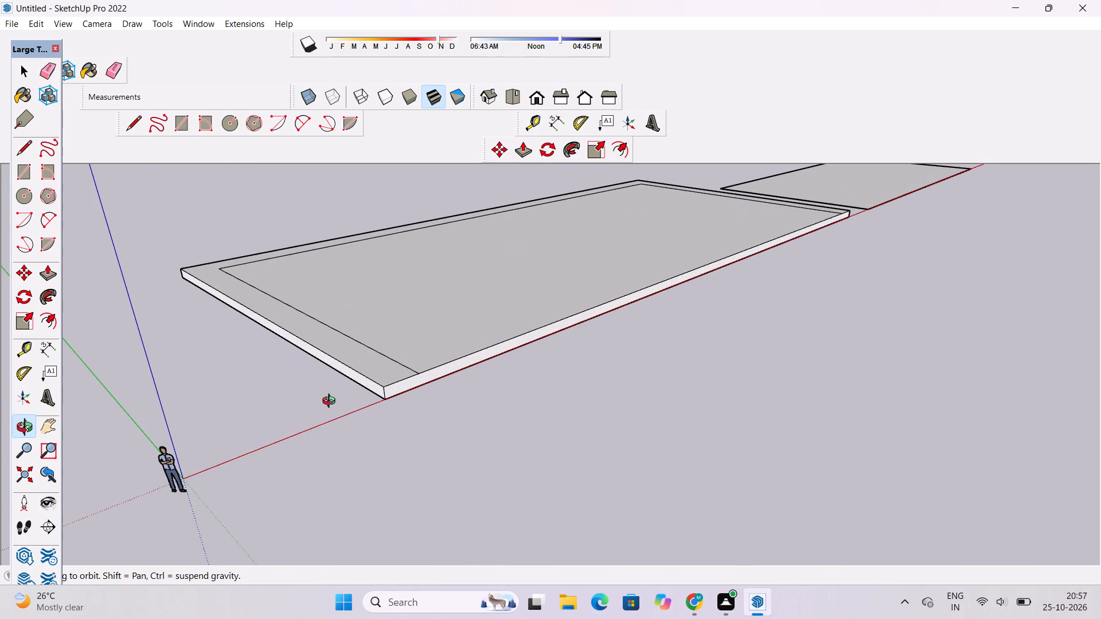
key("p")
scroll(324, 364, "down", 5)
scroll(324, 374, "up", 4)
scroll(364, 377, "down", 3)
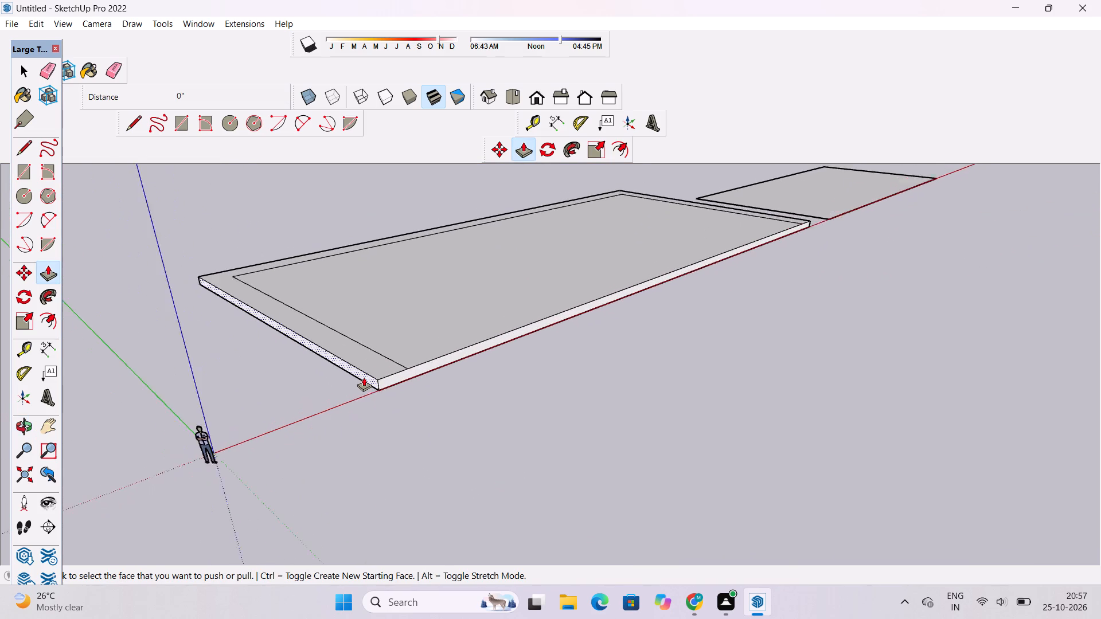
scroll(364, 377, "down", 3)
left_click(364, 377)
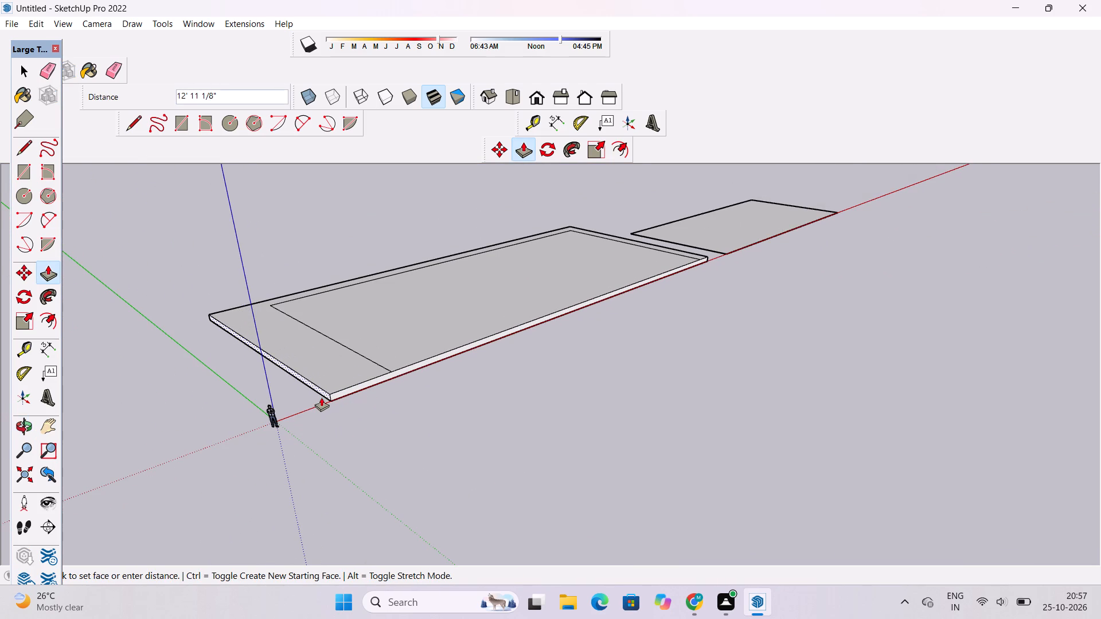
type("15'")
key("Return")
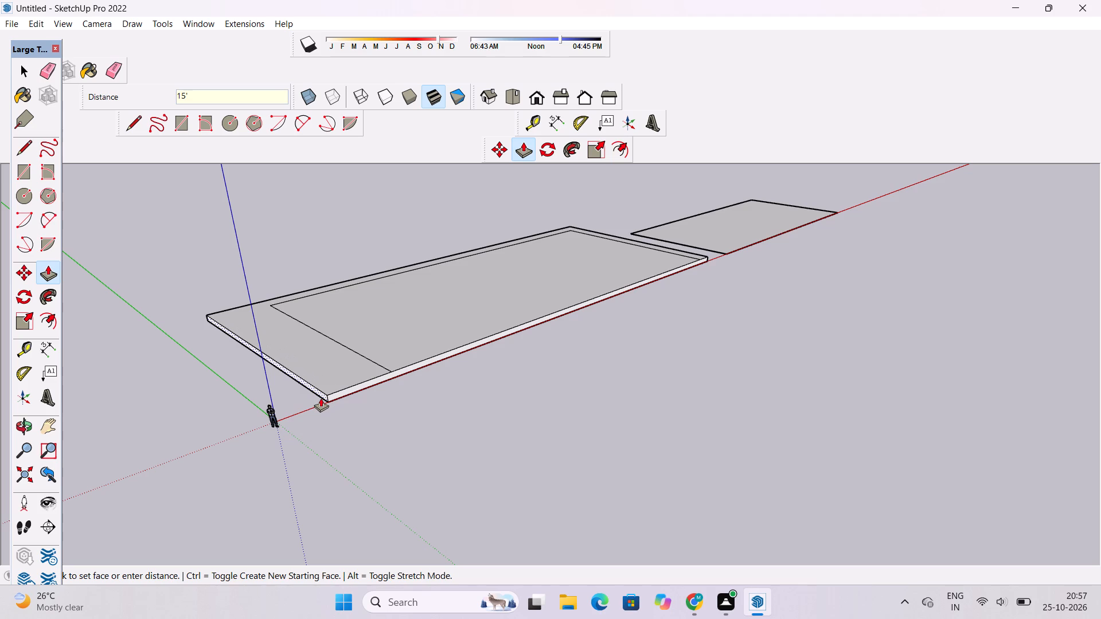
Erase the short inset line on the slab's top at the end nearest the origin.
key("o")
scroll(302, 378, "down", 4)
left_click_drag(362, 324, 315, 461)
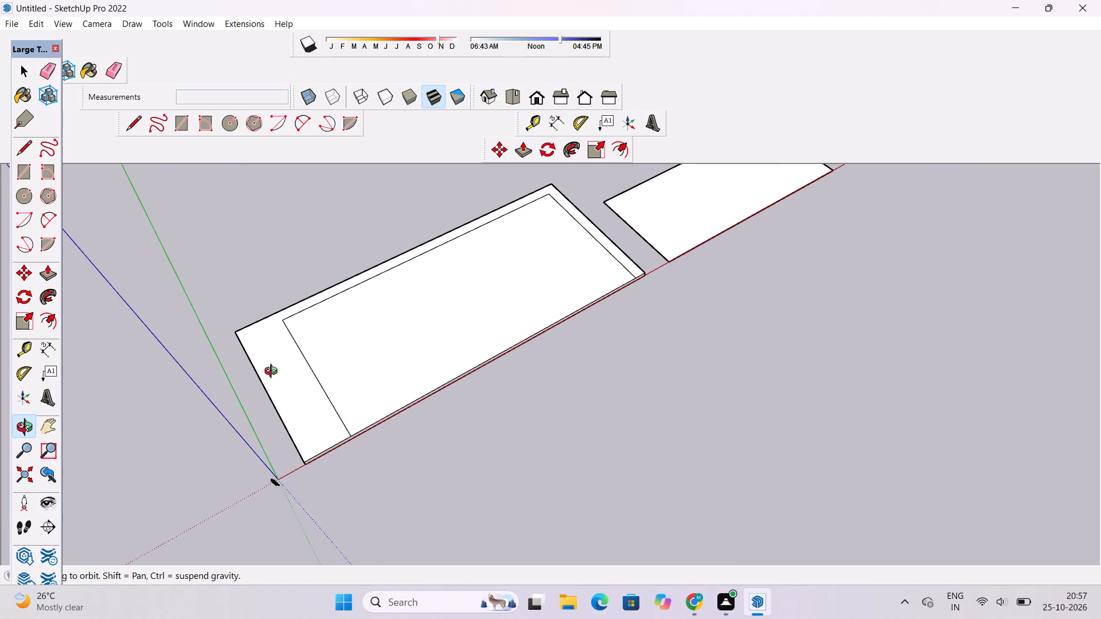
left_click_drag(274, 373, 321, 373, "shift")
scroll(352, 367, "up", 4, "shift")
left_click_drag(354, 366, 384, 376, "shift")
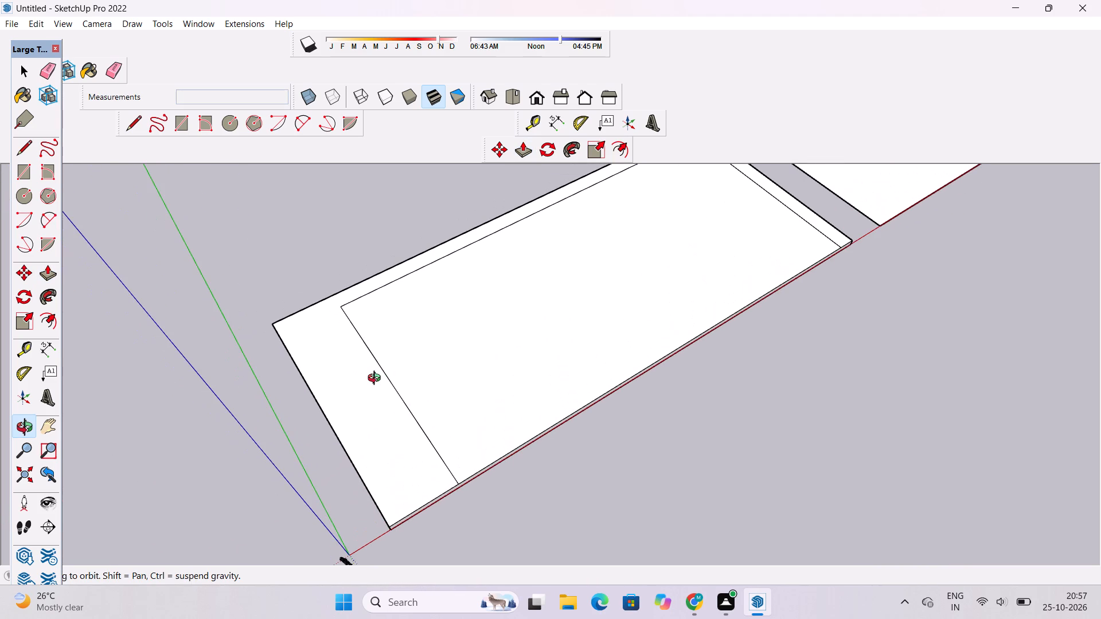
key("e")
left_click_drag(396, 348, 385, 381)
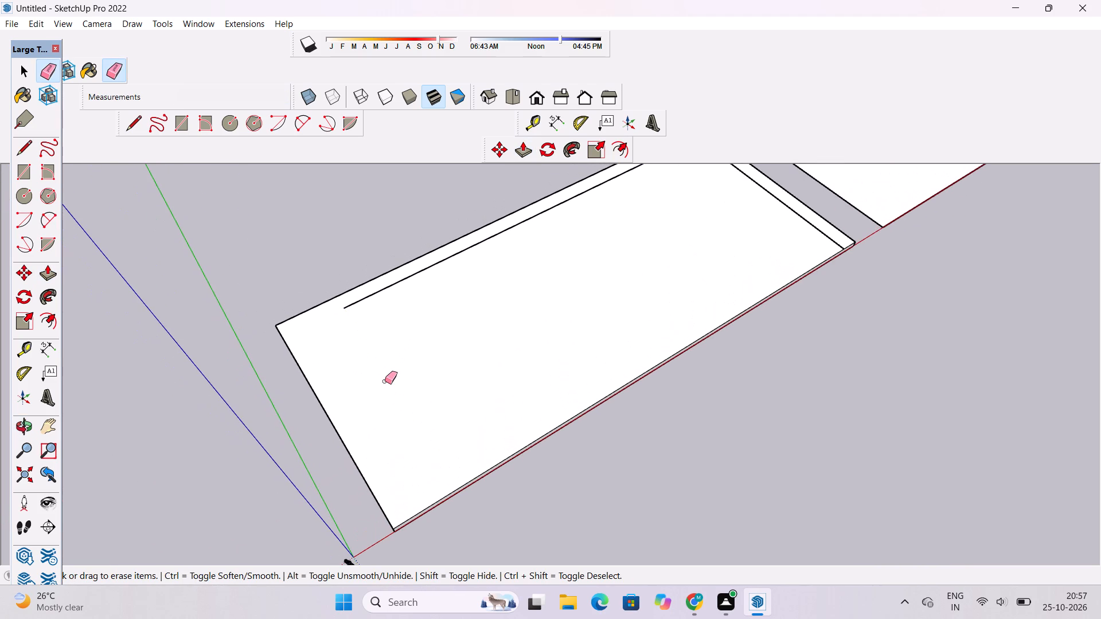
Place a guide 6' inside the slab's short edge near the origin and another from the far long edge along its inset line.
key("t")
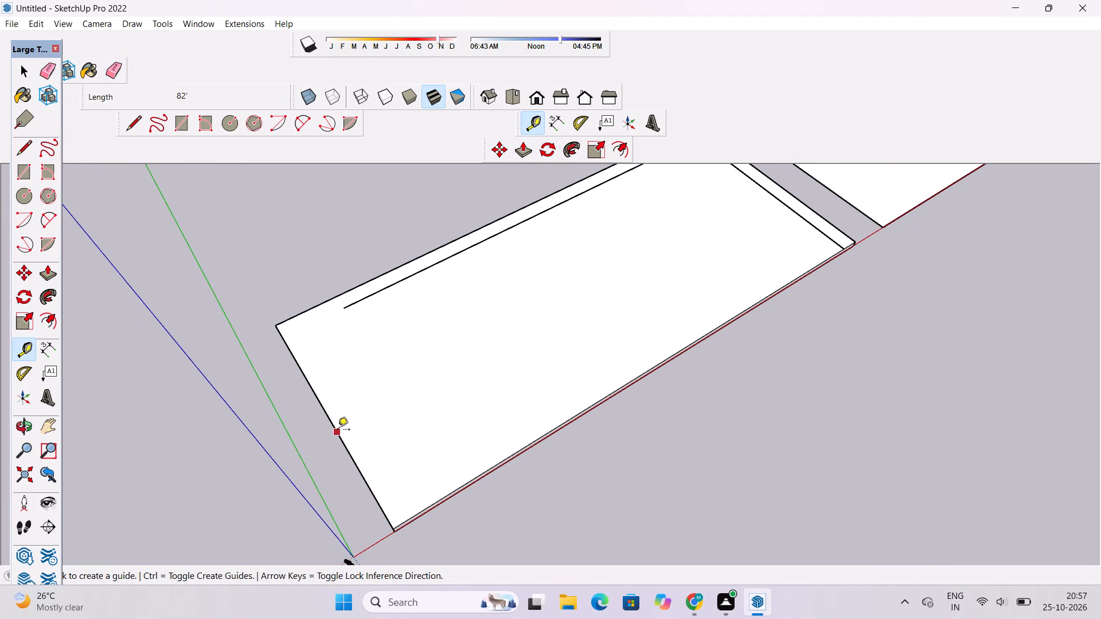
left_click(330, 419)
scroll(330, 419, "down", 2)
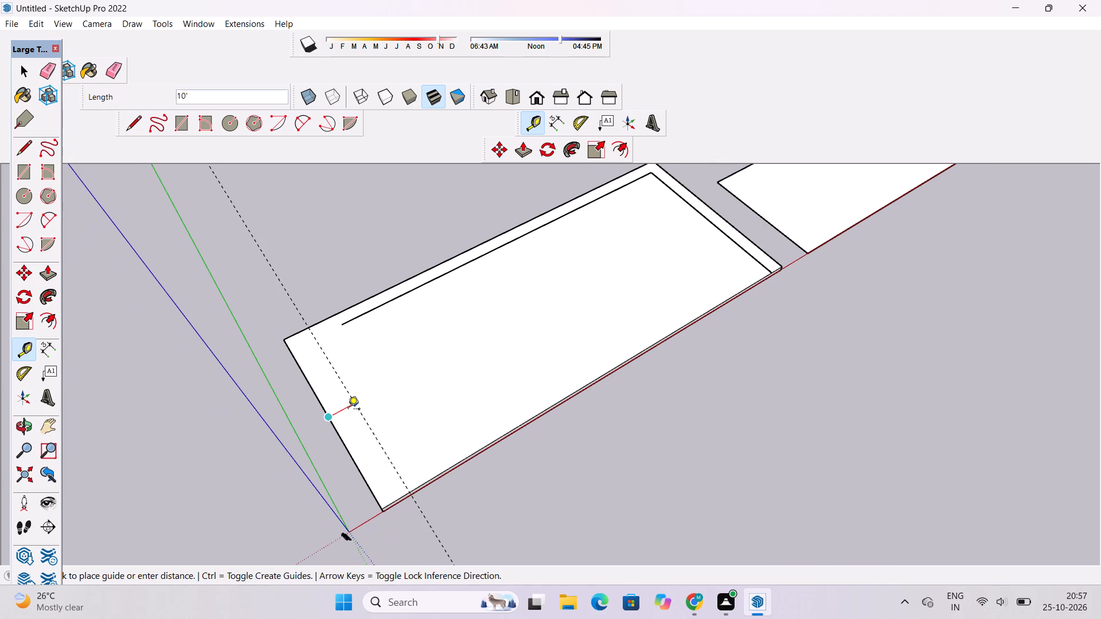
type("6'")
key("Return")
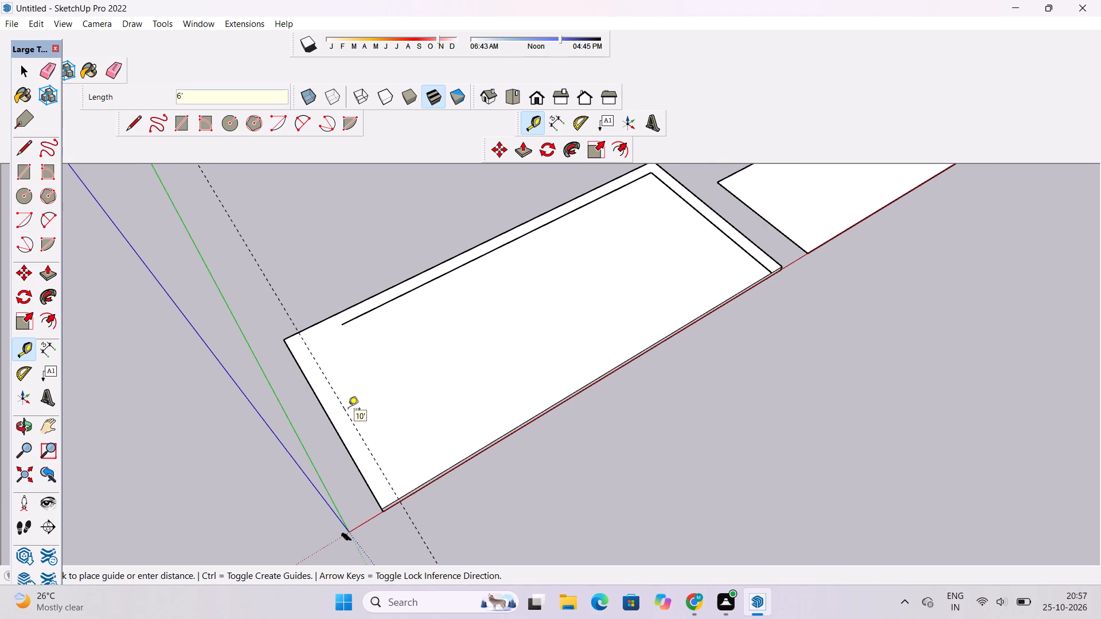
left_click(363, 301)
left_click(346, 326)
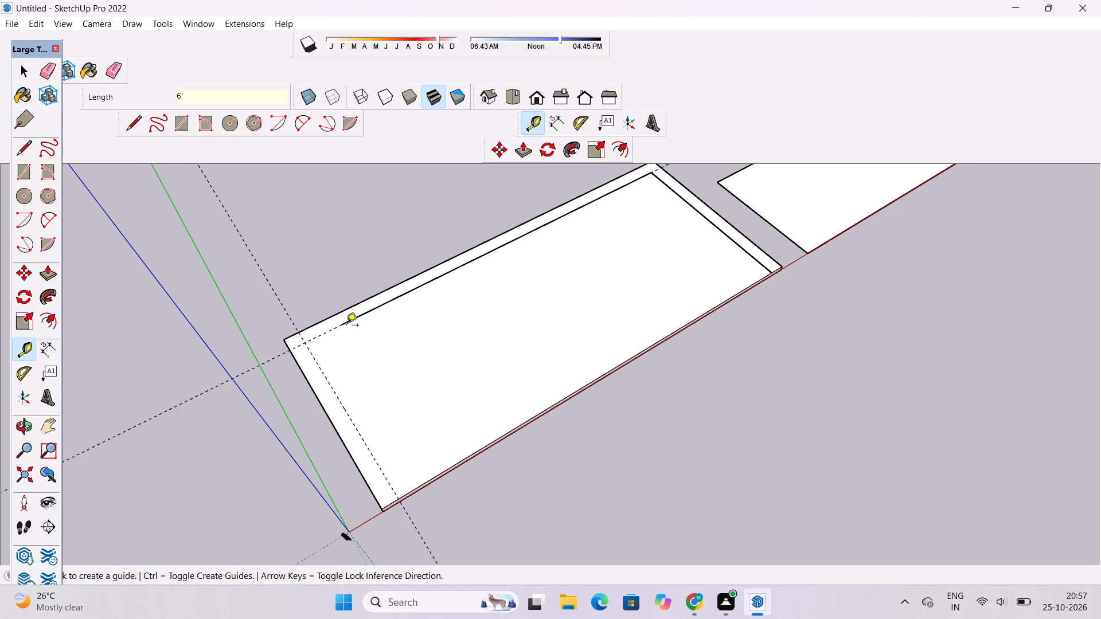
Extend the long inset line to the guides' intersection and draw a 76' line along the short-side guide to the edge beside the red axis.
key("l")
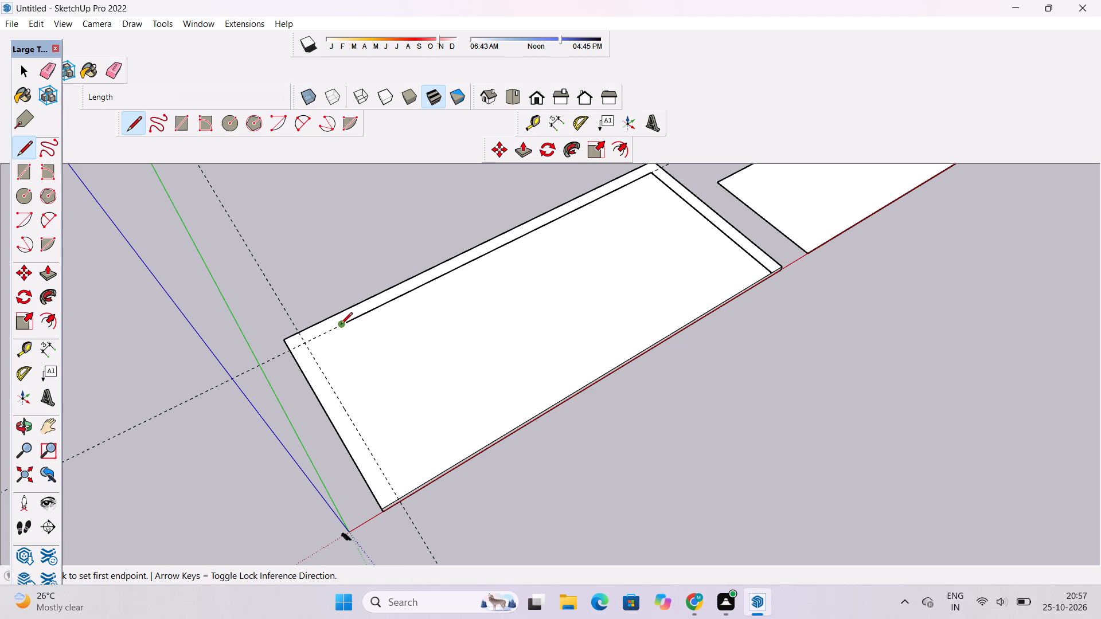
left_click(341, 325)
left_click(302, 343)
scroll(302, 343, "down", 1)
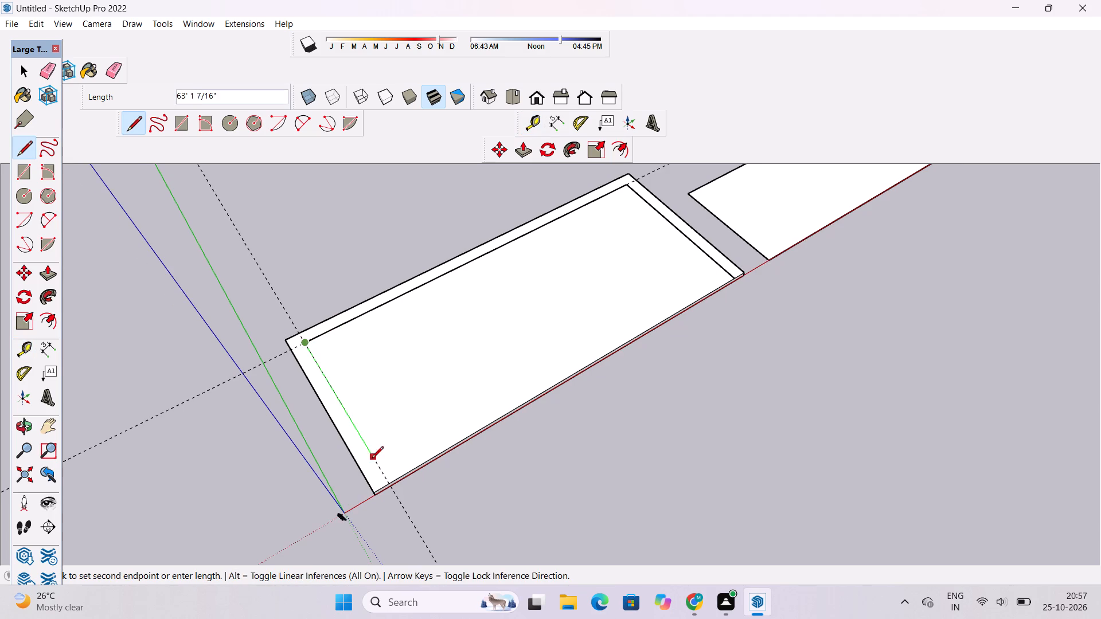
left_click(388, 484)
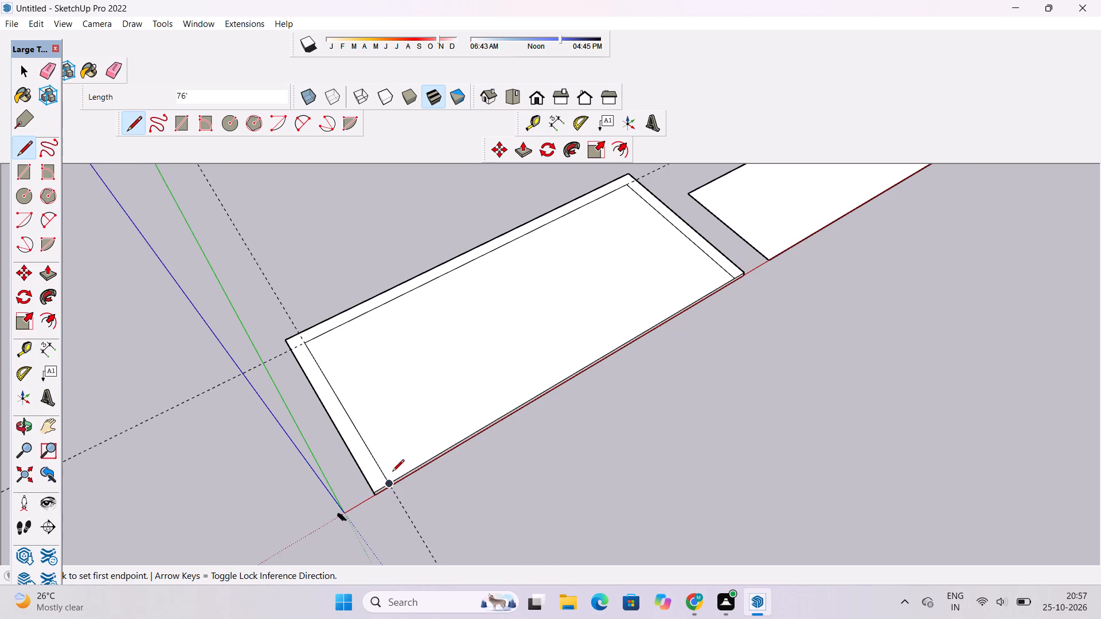
Erase the two construction guides crossing at the slab's corner, keeping the inset lines.
key("e")
left_click_drag(288, 269, 280, 312)
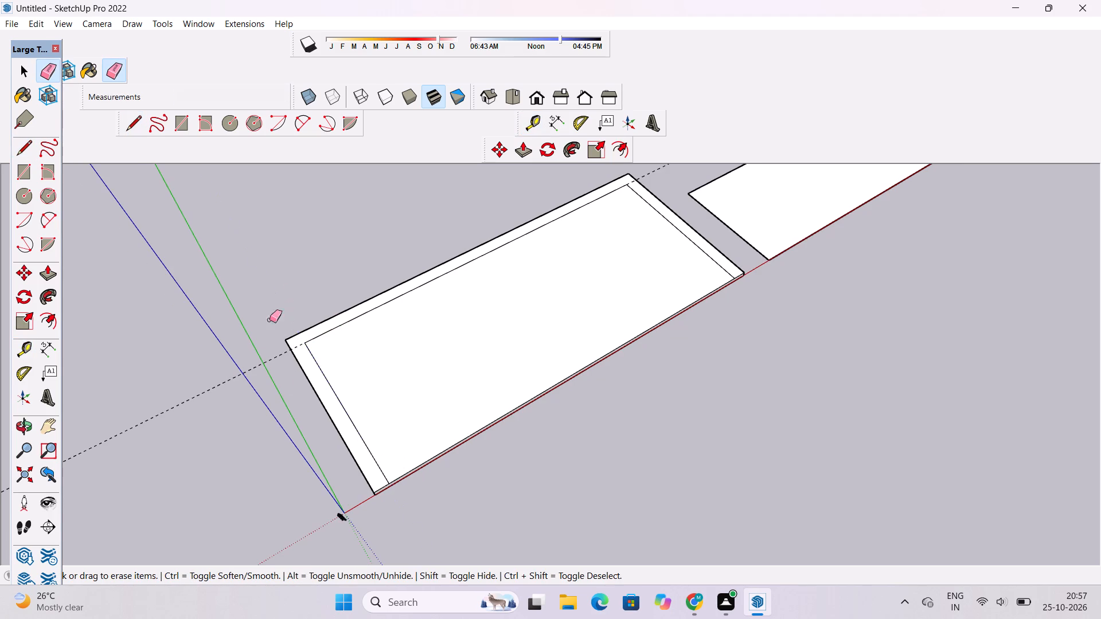
left_click_drag(231, 339, 247, 375)
Examine the extended slab, its inset outline and its spacing from the flat copy from several angles.
key("o")
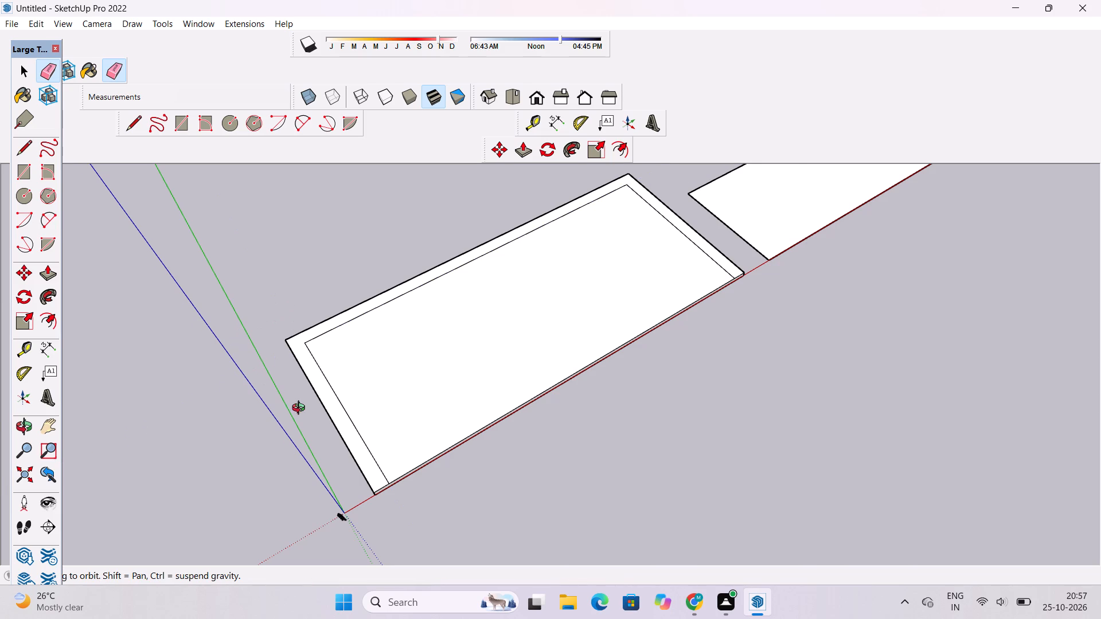
scroll(301, 409, "up", 3)
left_click_drag(309, 427, 321, 348)
scroll(326, 339, "down", 3)
left_click_drag(381, 428, 341, 438, "shift")
scroll(544, 352, "up", 1, "shift")
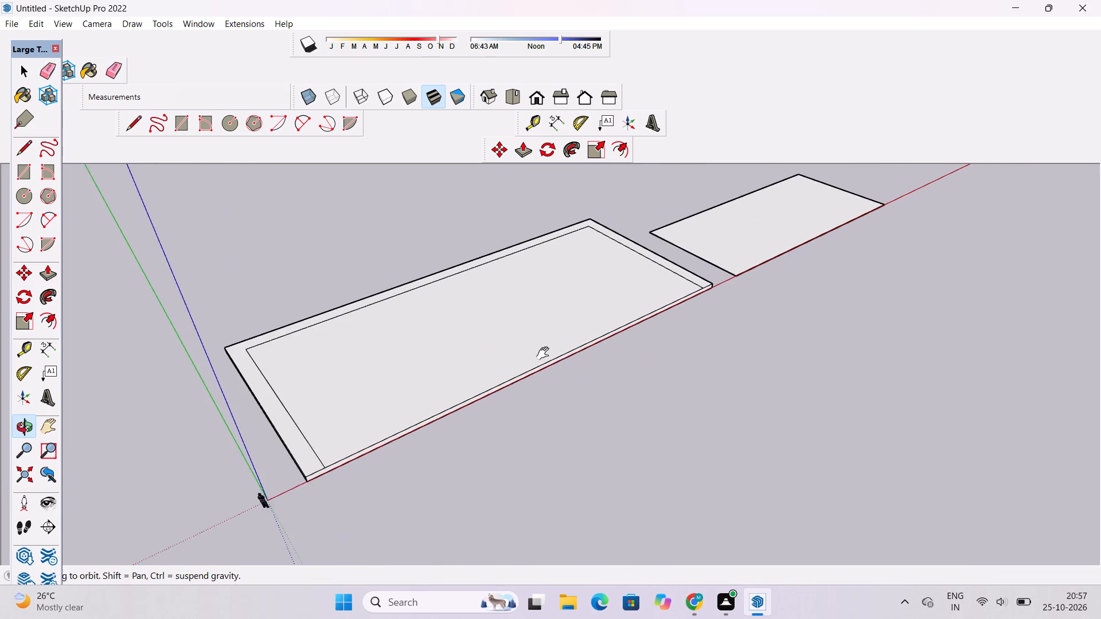
left_click_drag(545, 356, 545, 371, "shift")
scroll(539, 352, "down", 6)
left_click_drag(538, 350, 428, 430)
scroll(481, 371, "up", 3)
left_click_drag(475, 367, 364, 416, "shift")
scroll(378, 403, "down", 4)
left_click_drag(171, 432, 276, 409)
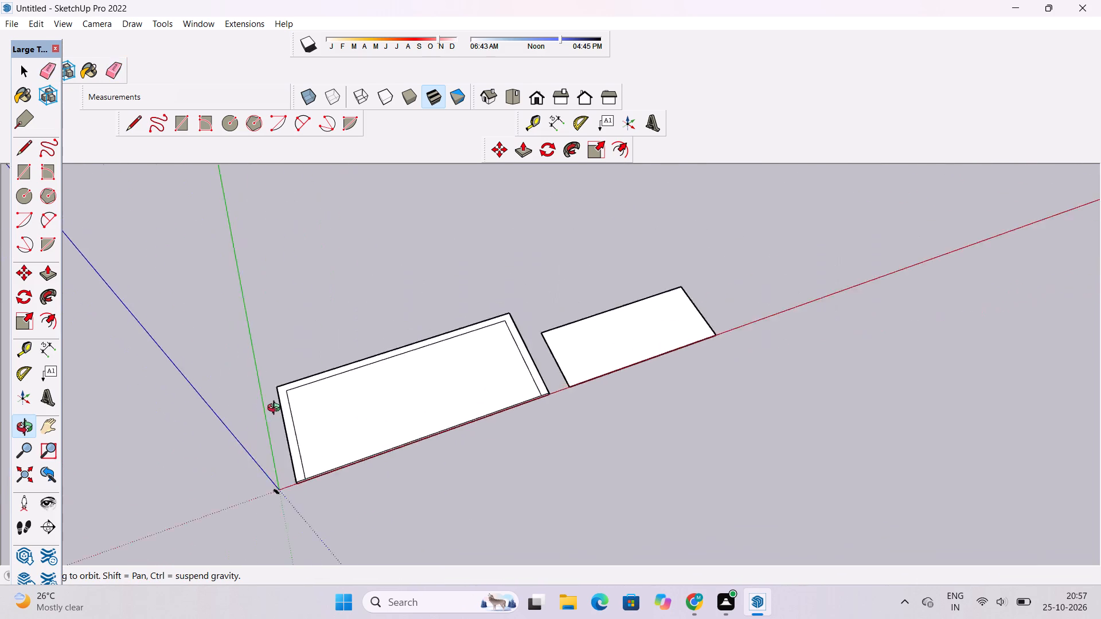
left_click_drag(276, 409, 282, 408)
left_click_drag(275, 450, 300, 385, "shift")
left_click_drag(309, 450, 346, 379)
scroll(377, 436, "up", 7)
left_click_drag(346, 464, 346, 444, "shift")
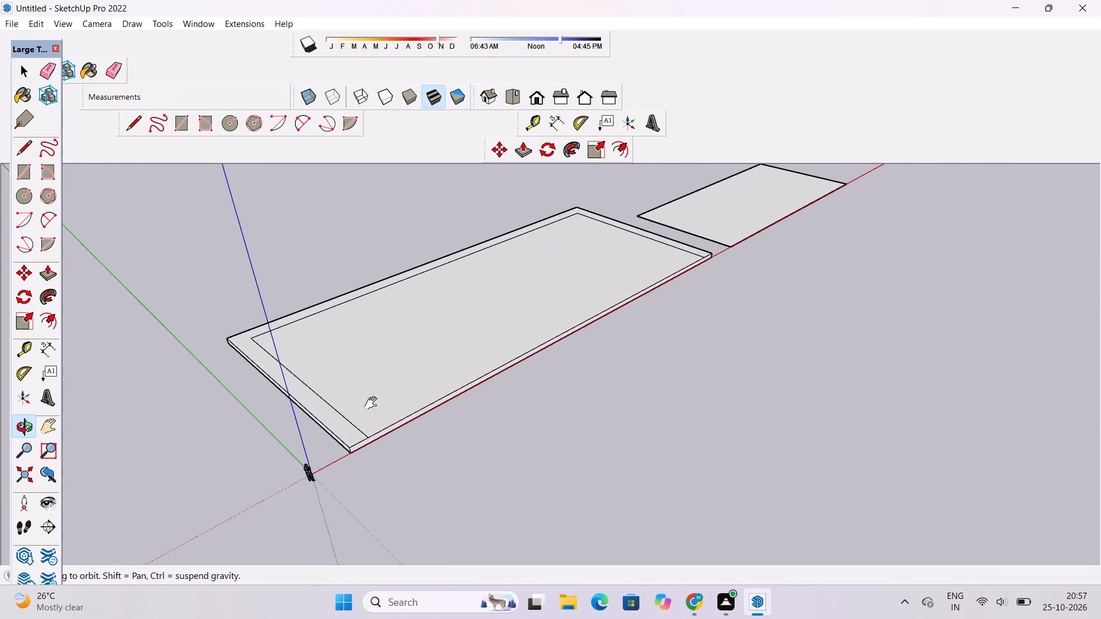
left_click_drag(373, 403, 309, 459, "shift")
left_click_drag(202, 473, 262, 457)
scroll(296, 420, "down", 5)
left_click_drag(261, 468, 276, 425, "shift")
left_click_drag(276, 425, 268, 438)
scroll(266, 440, "up", 1)
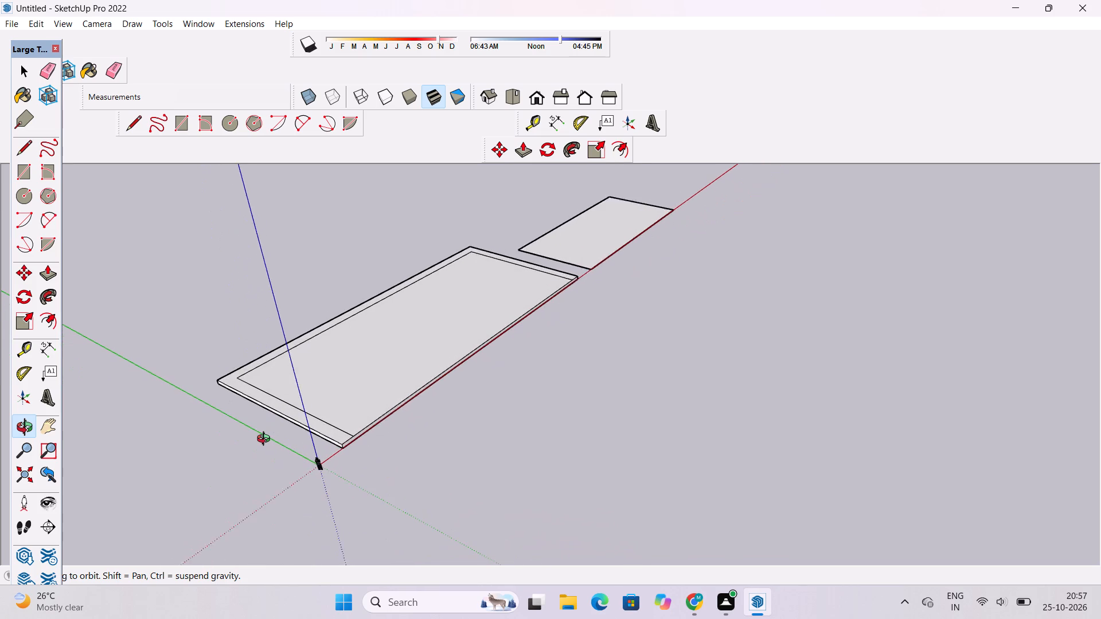
scroll(266, 440, "up", 1)
scroll(266, 440, "down", 1)
left_click_drag(289, 446, 265, 467)
left_click_drag(268, 457, 240, 475)
left_click_drag(323, 386, 331, 436, "shift")
left_click_drag(353, 418, 228, 421)
scroll(251, 396, "down", 4)
left_click_drag(387, 357, 404, 424, "shift")
left_click_drag(464, 402, 316, 362)
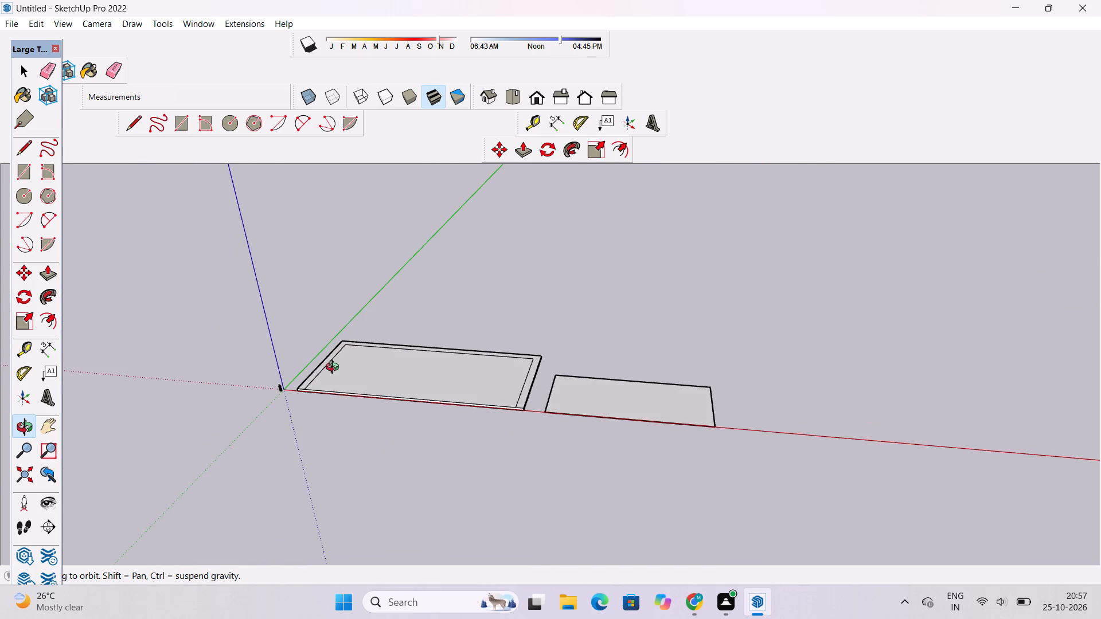
scroll(335, 369, "up", 4)
left_click_drag(516, 350, 389, 376, "shift")
left_click_drag(389, 376, 394, 413)
scroll(399, 400, "down", 4)
left_click_drag(221, 417, 366, 414)
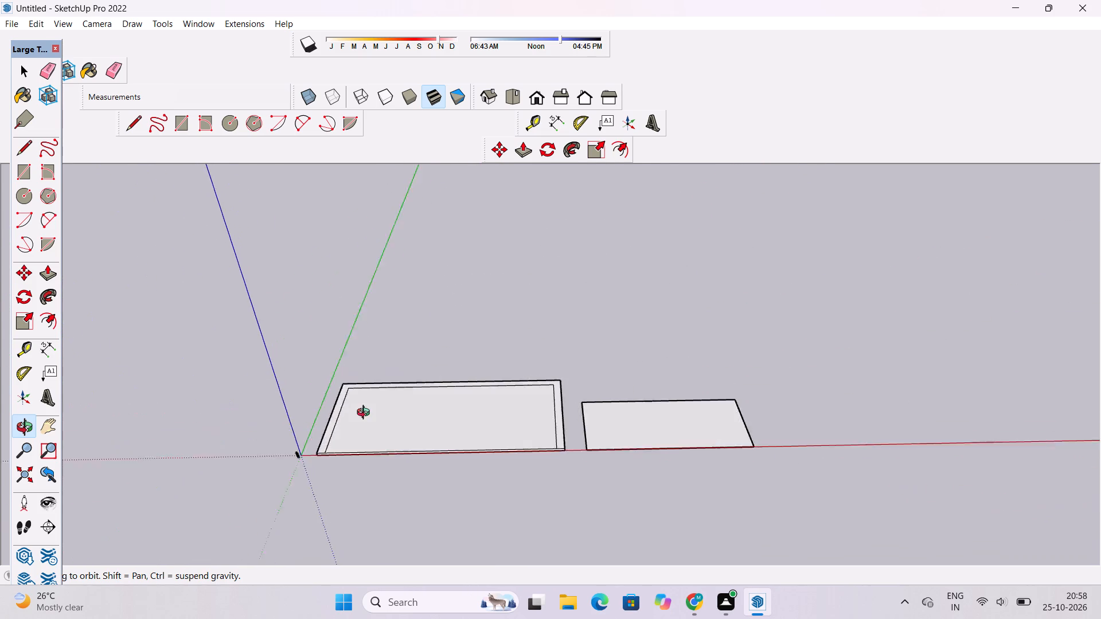
left_click_drag(366, 414, 506, 367)
left_click_drag(524, 419, 421, 384, "shift")
left_click_drag(489, 366, 256, 399)
left_click_drag(397, 365, 346, 433, "shift")
left_click_drag(494, 393, 476, 393)
scroll(451, 397, "down", 2, "shift")
left_click_drag(453, 387, 450, 402, "shift")
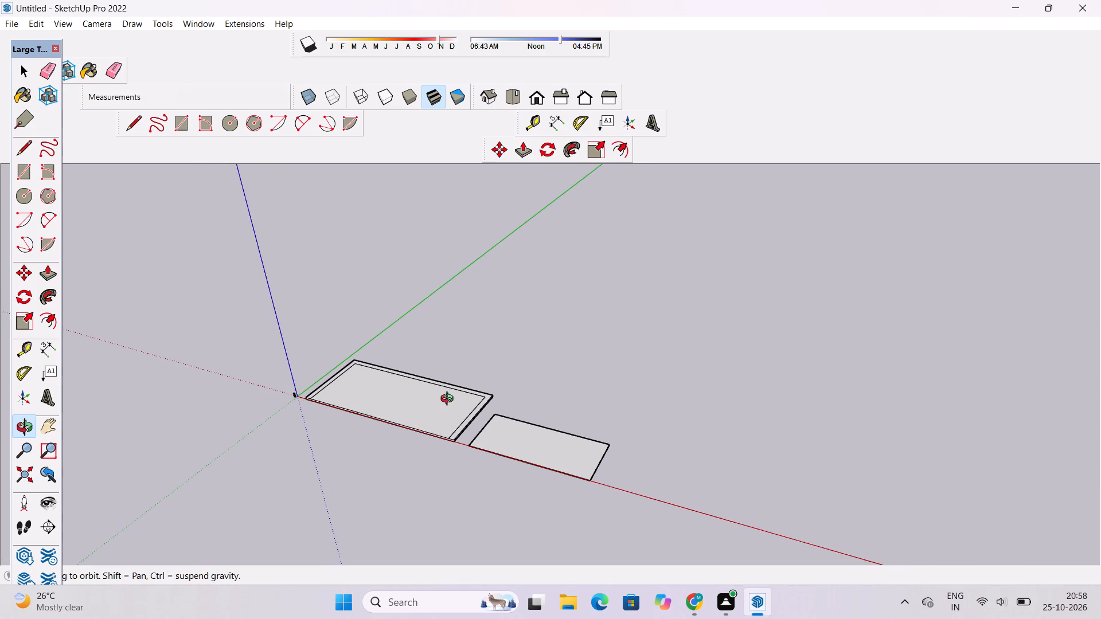
scroll(448, 399, "down", 2)
left_click_drag(434, 417, 454, 393, "shift")
left_click_drag(473, 378, 488, 370)
scroll(464, 428, "up", 9)
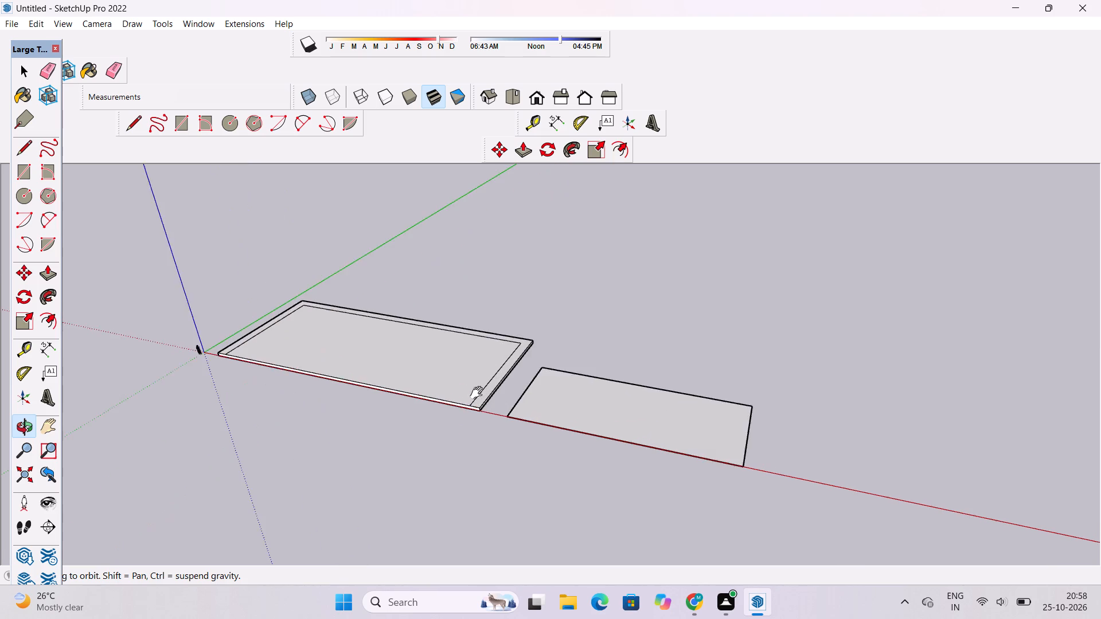
scroll(479, 393, "up", 5)
left_click_drag(466, 382, 483, 399, "shift")
scroll(526, 358, "down", 11)
left_click_drag(443, 366, 448, 408)
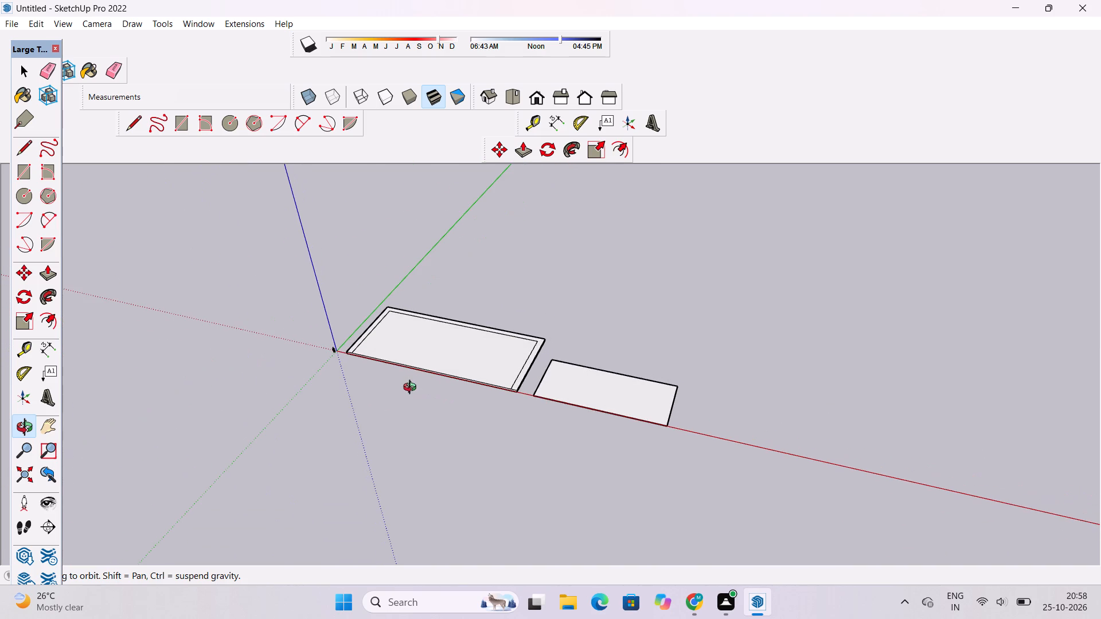
scroll(454, 311, "up", 5)
left_click_drag(452, 316, 452, 335, "shift")
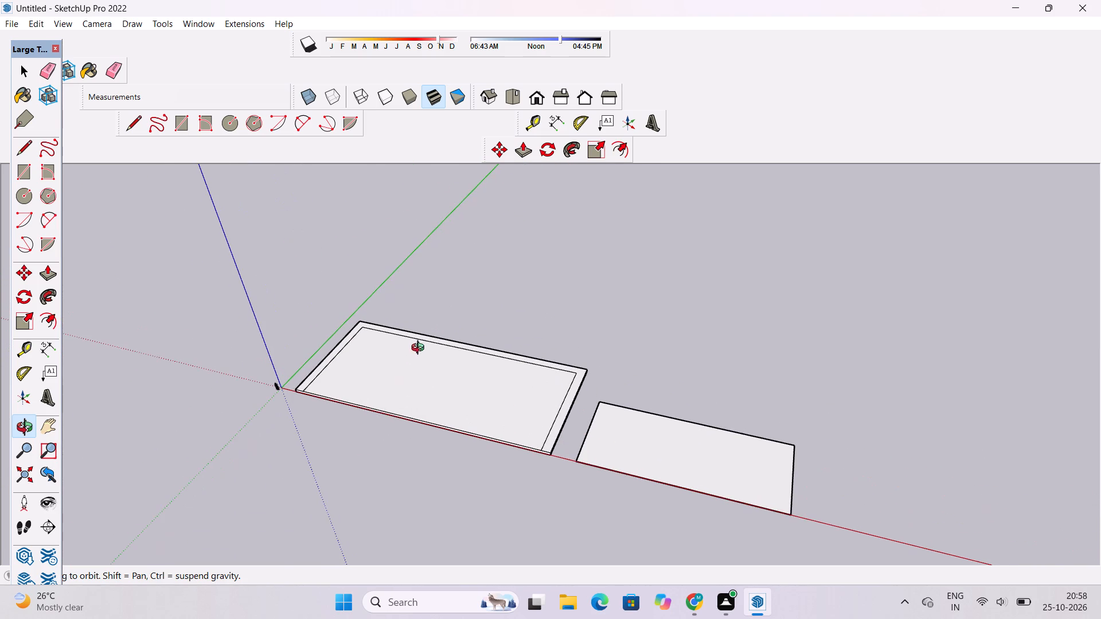
scroll(420, 349, "down", 3)
left_click_drag(400, 373, 506, 402)
scroll(445, 421, "up", 1, "shift")
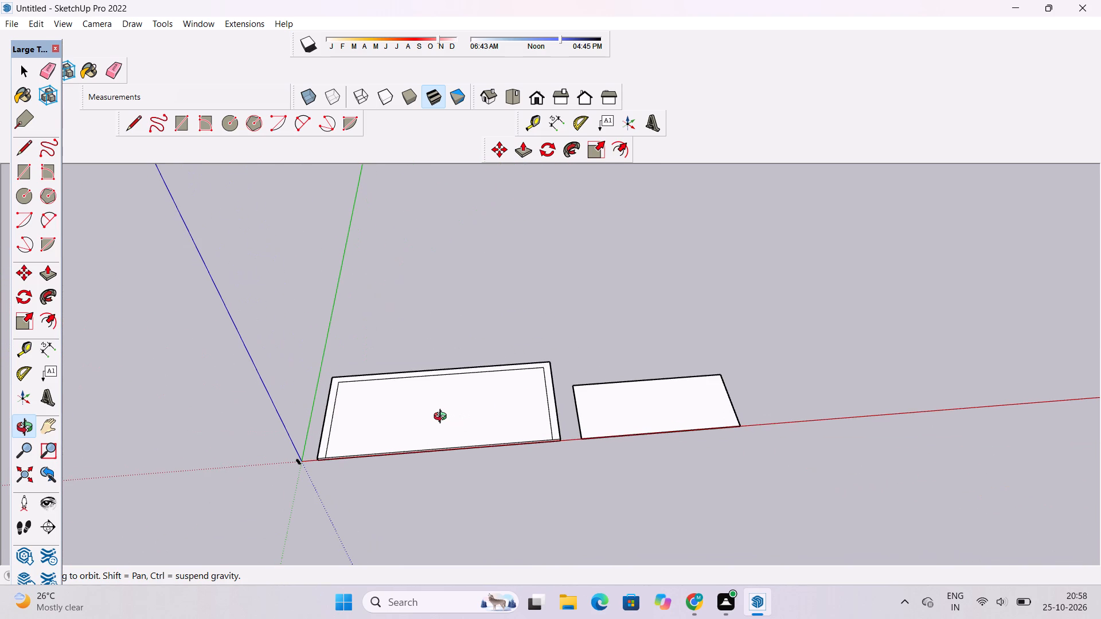
scroll(443, 418, "up", 1)
left_click_drag(477, 406, 467, 373)
scroll(432, 436, "up", 4)
left_click_drag(419, 444, 446, 410, "shift")
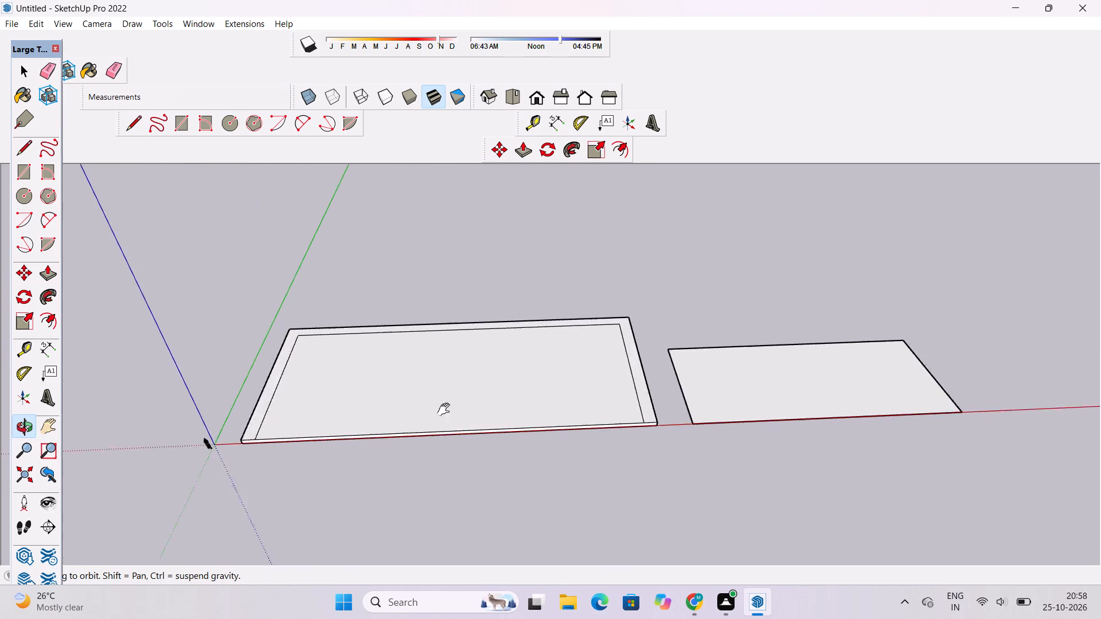
left_click_drag(446, 410, 485, 374, "shift")
scroll(492, 367, "down", 2)
left_click_drag(537, 305, 537, 329)
left_click_drag(570, 318, 501, 359, "shift")
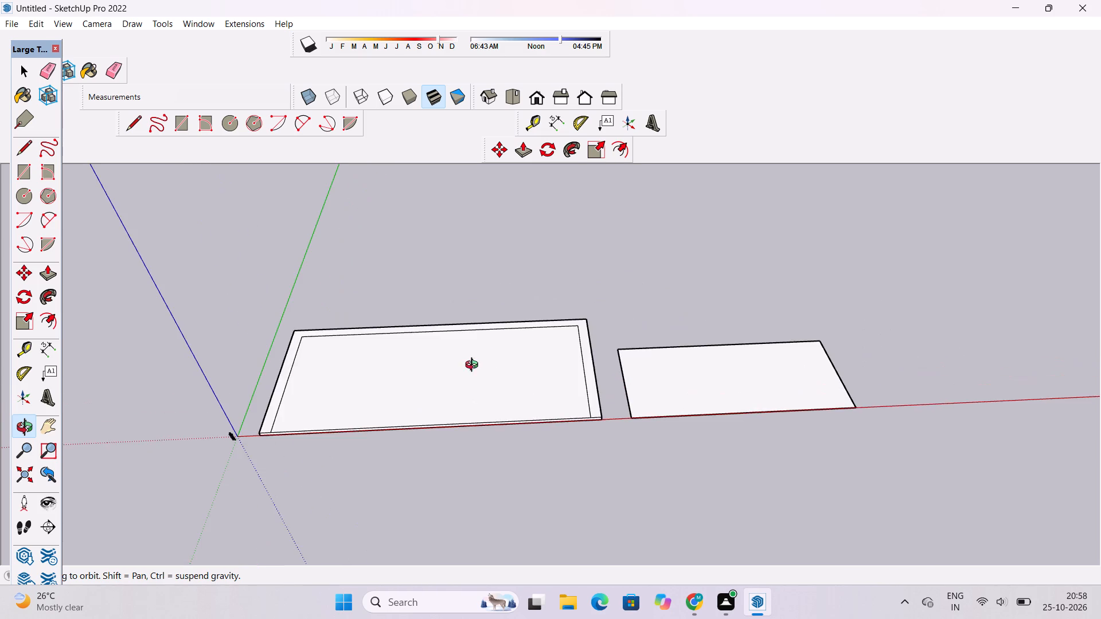
scroll(460, 366, "down", 3)
left_click_drag(417, 370, 520, 359, "shift")
left_click_drag(526, 359, 516, 366)
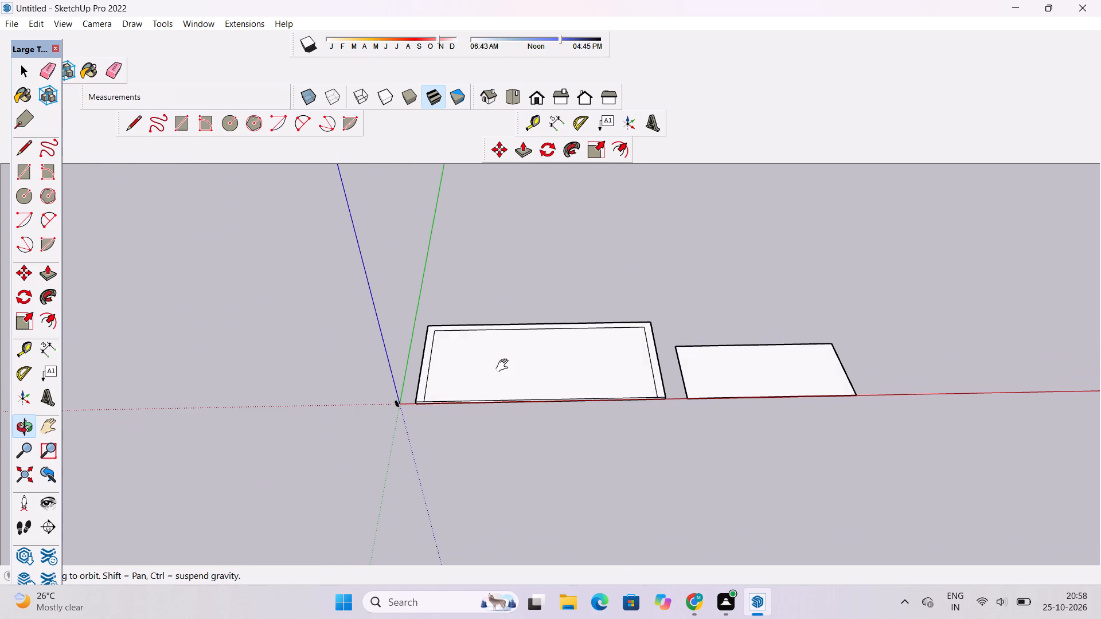
left_click_drag(505, 366, 491, 372)
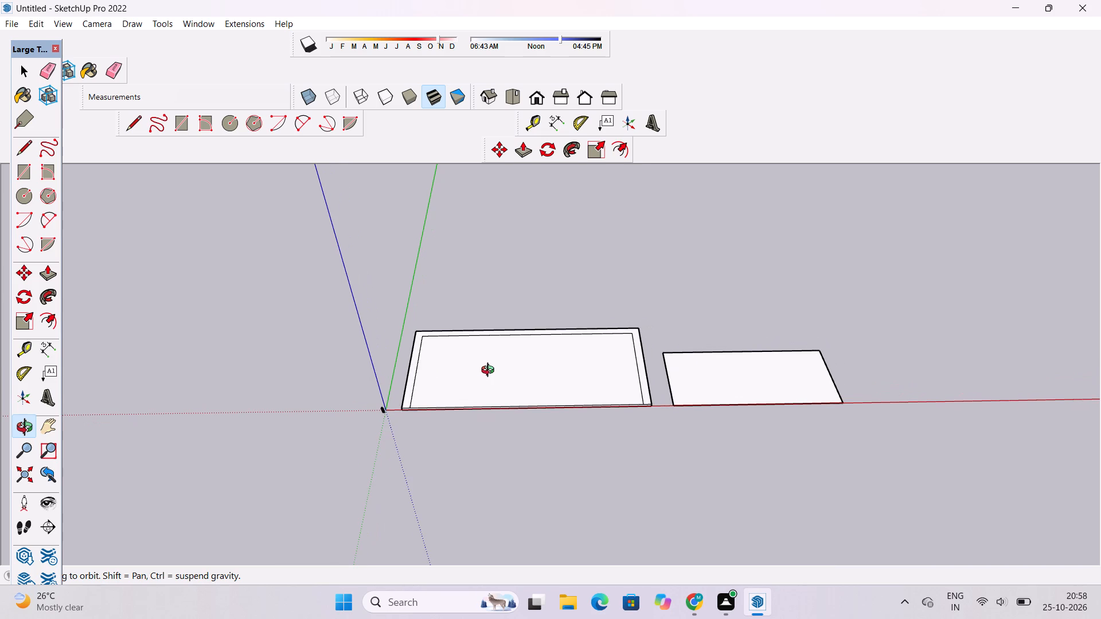
scroll(490, 367, "down", 1)
left_click(521, 363)
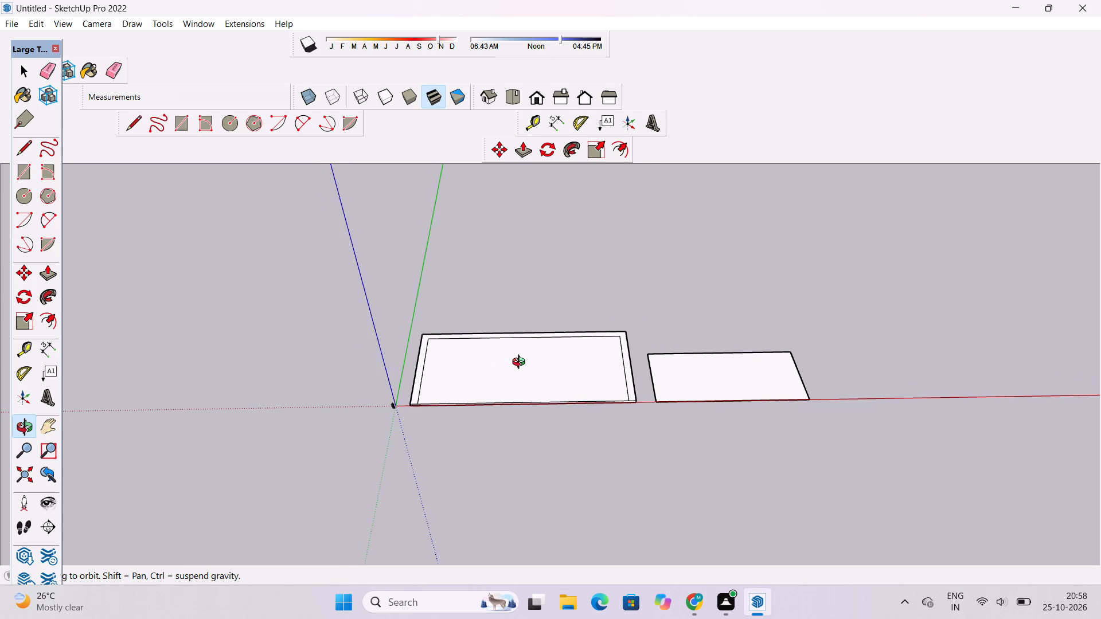
left_click(521, 363)
scroll(519, 365, "up", 3)
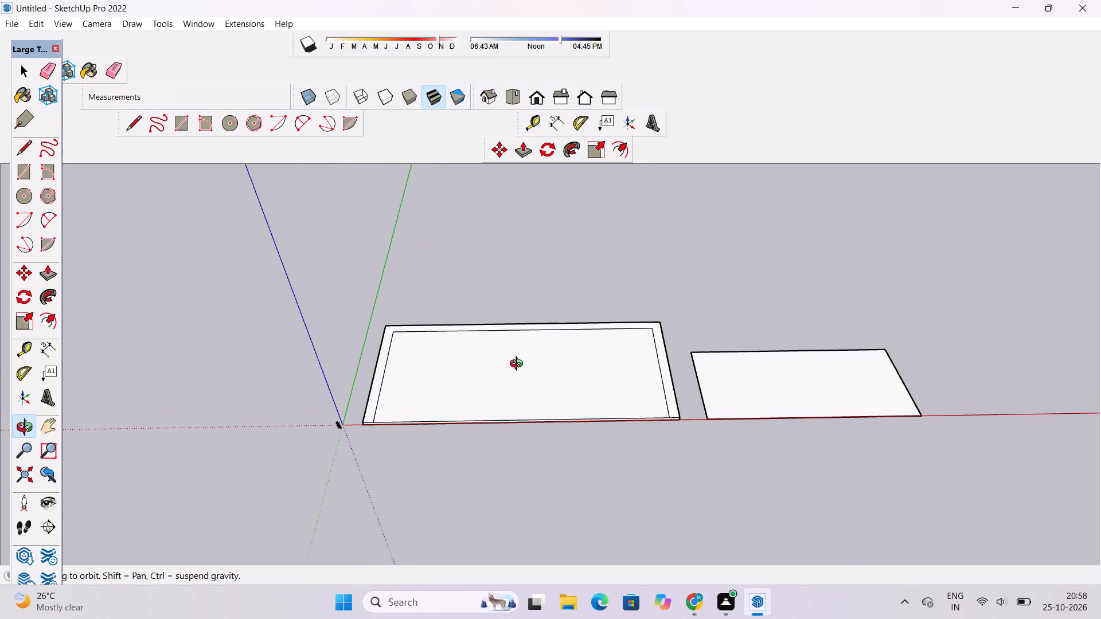
left_click_drag(519, 365, 519, 348, "shift")
left_click_drag(518, 355, 512, 370)
left_click(512, 373, "shift")
left_click(512, 373)
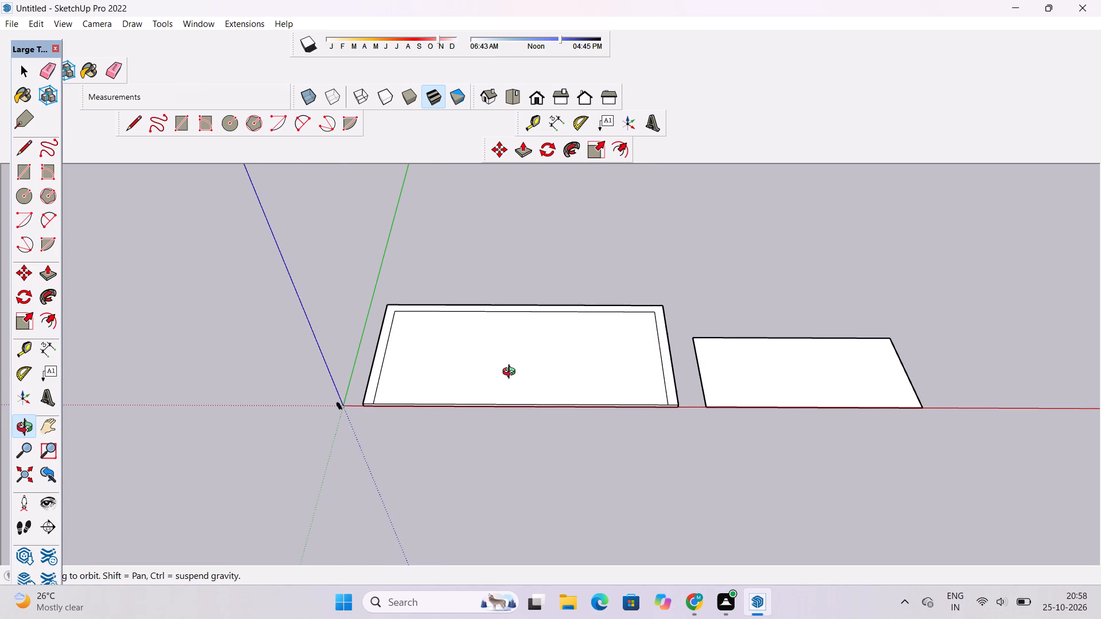
Place a guide 73' inward from the slab's short inset line facing the flat copy, and another 5' from it back toward that line.
key("t")
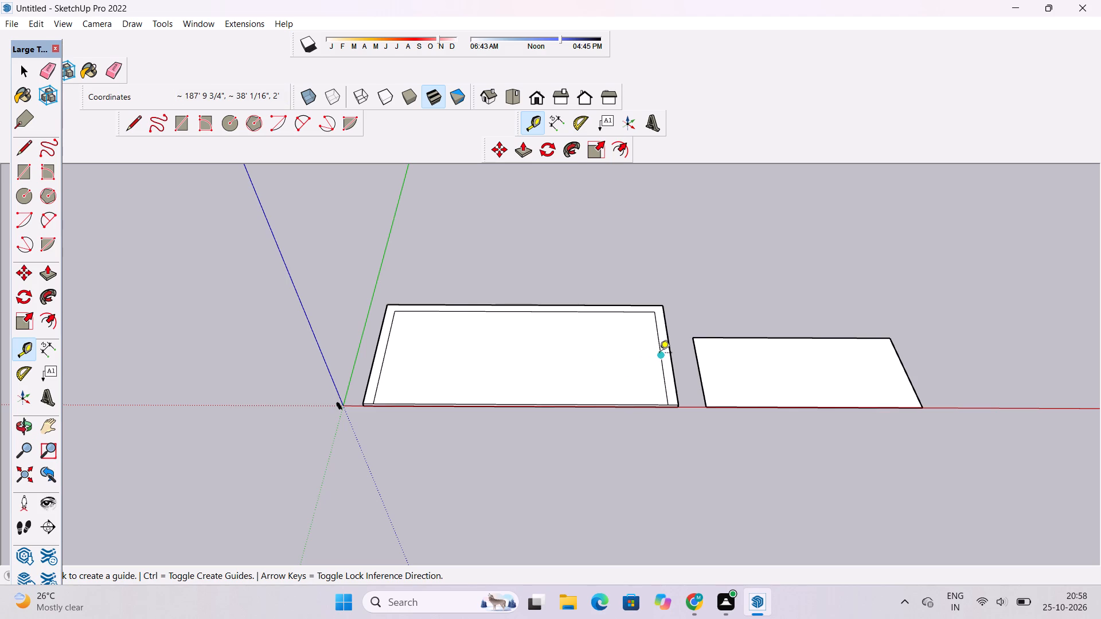
left_click(659, 354)
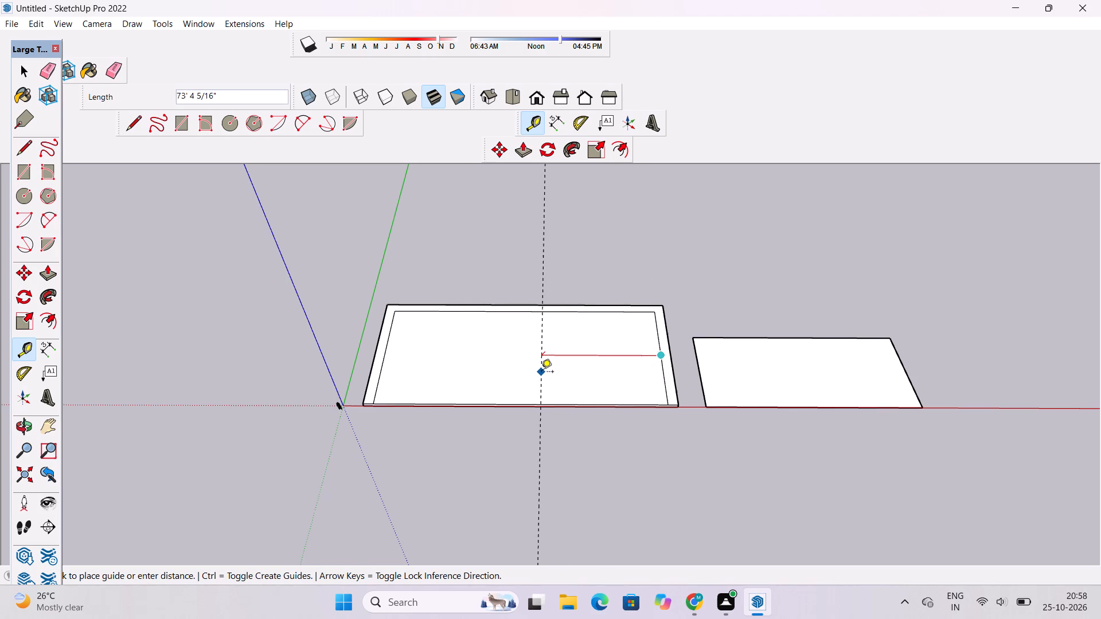
key("7")
type("3'")
key("Return")
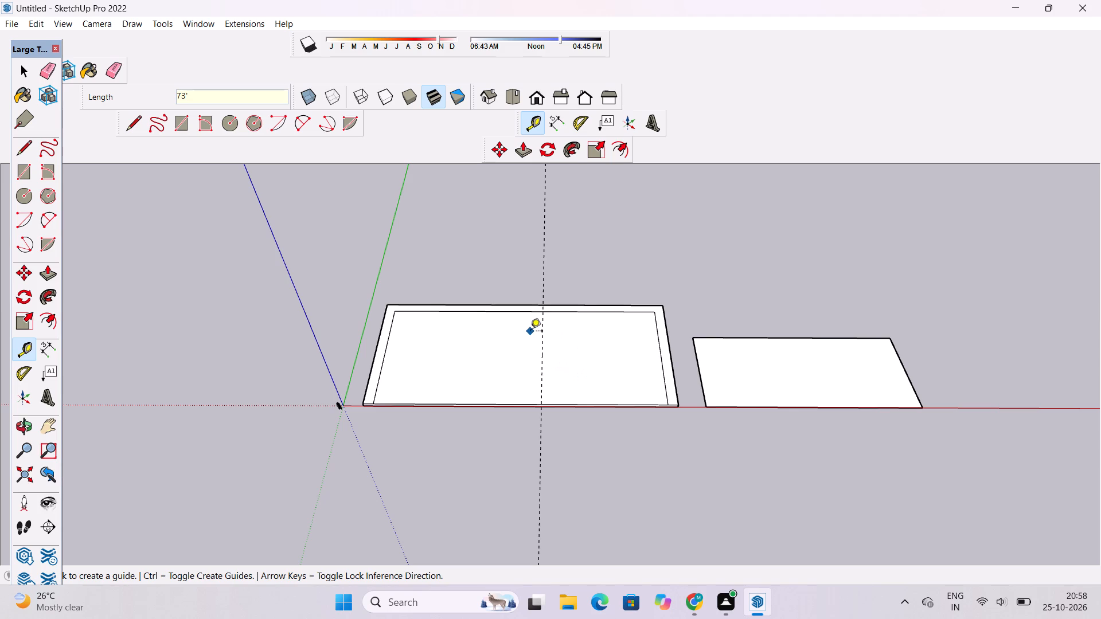
scroll(421, 336, "down", 3)
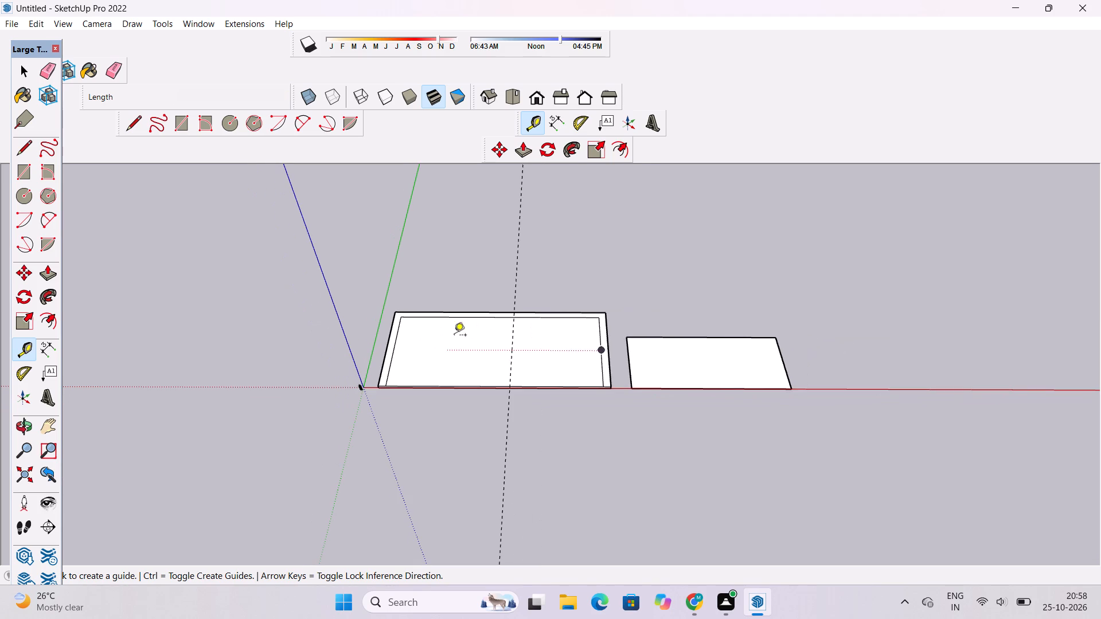
scroll(514, 327, "up", 5)
left_click(514, 327)
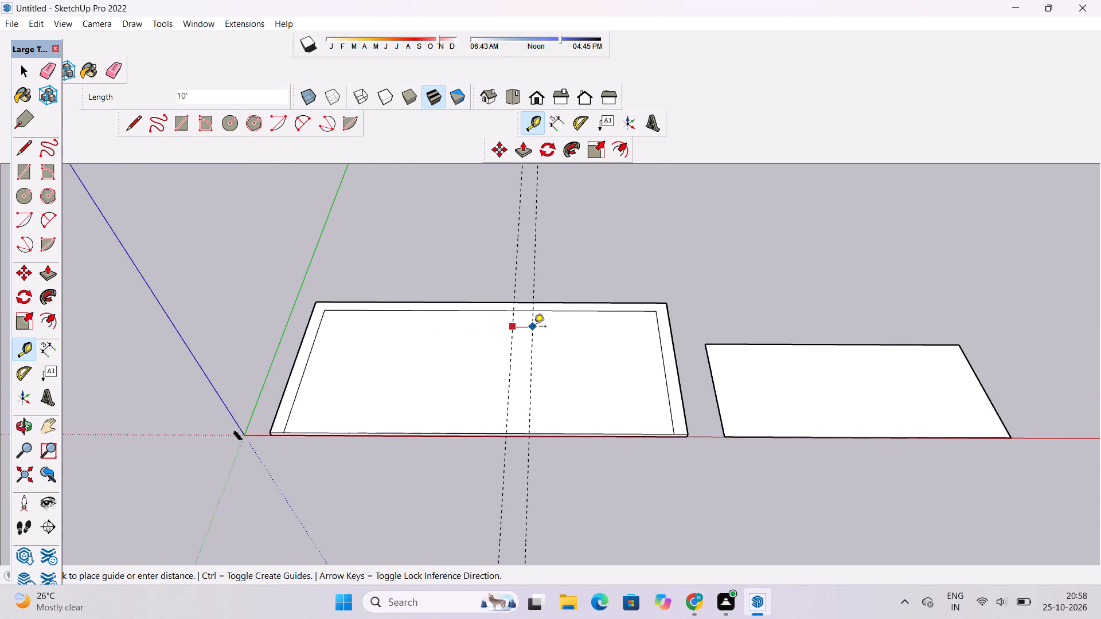
type("5'")
key("Return")
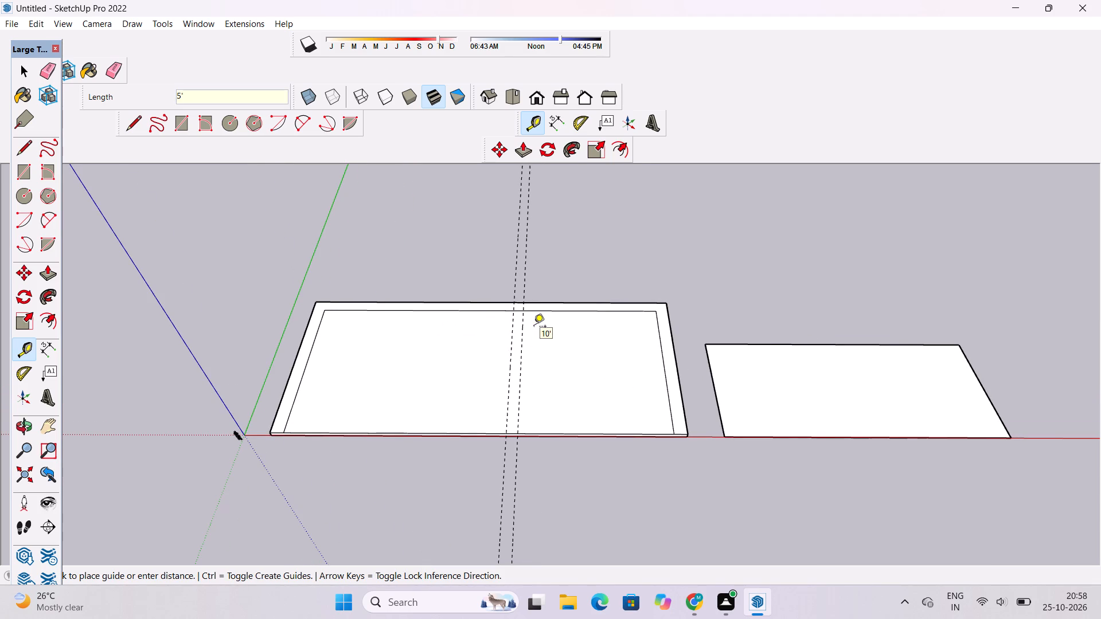
Place a guide 5' inside the slab's long edge beside the red axis.
scroll(570, 383, "up", 4)
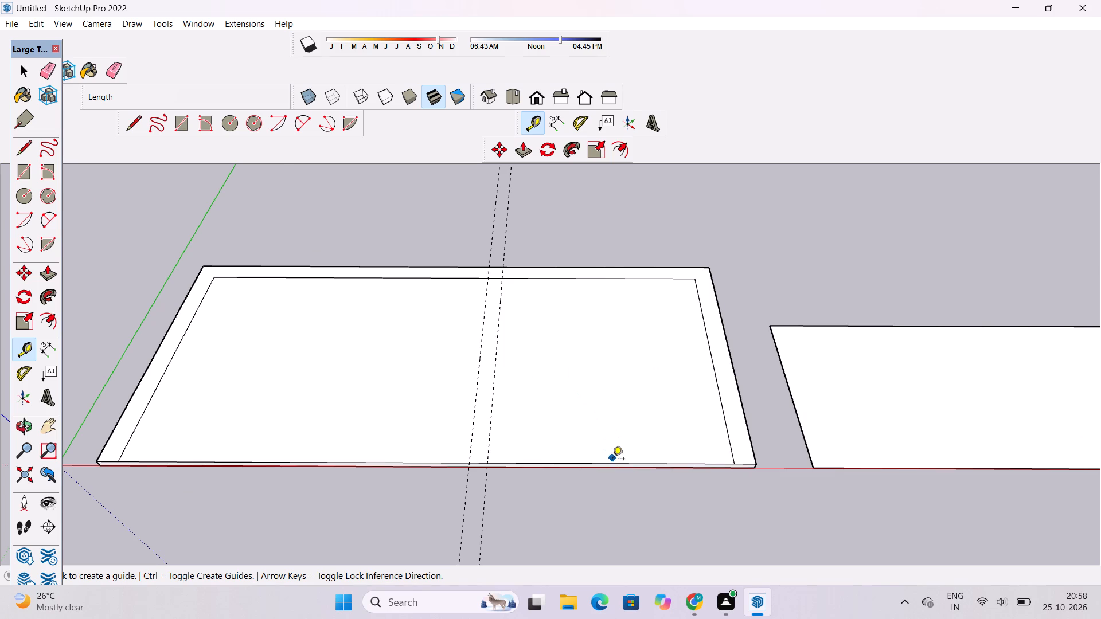
left_click(613, 461)
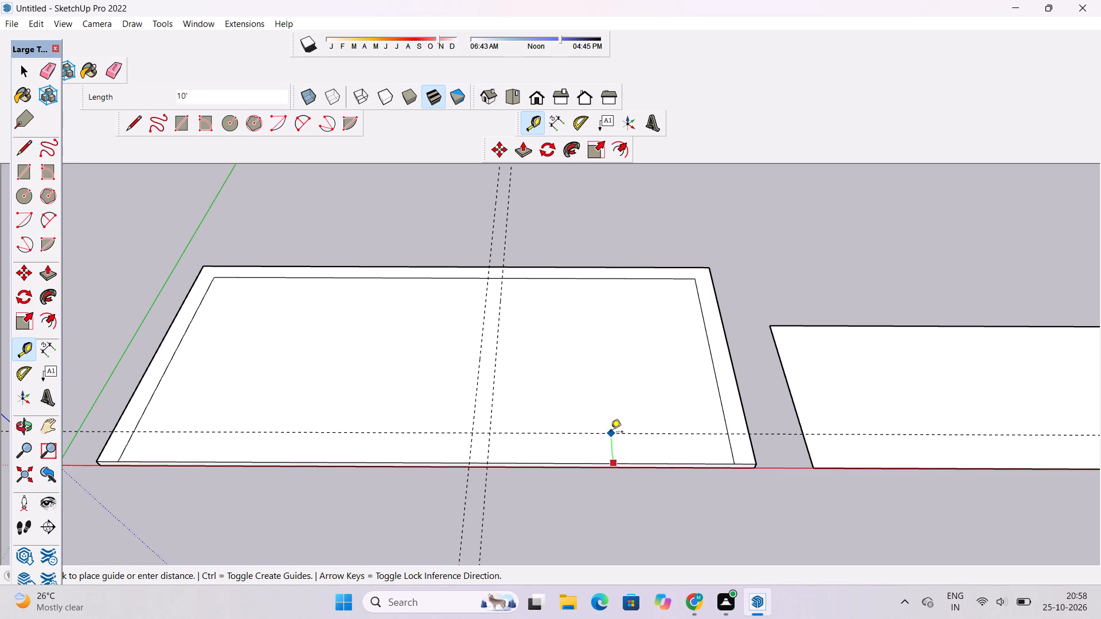
type("5'")
key("Return")
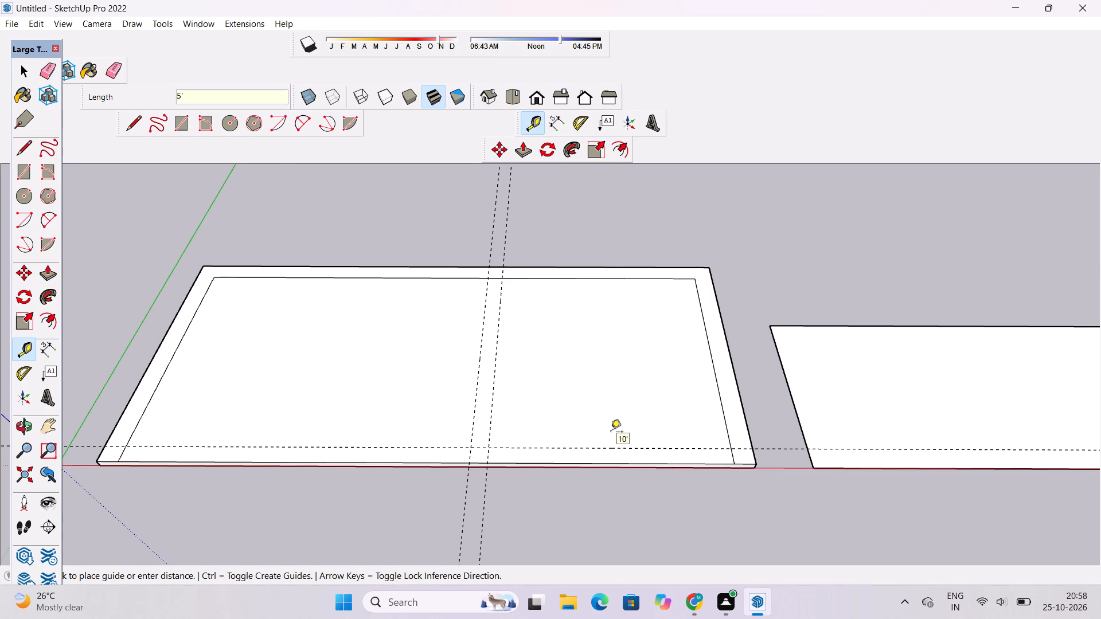
Draw a 73' line along the long-side guide from the short inset line, and a partition line across from the far inset to the slab edge.
key("l")
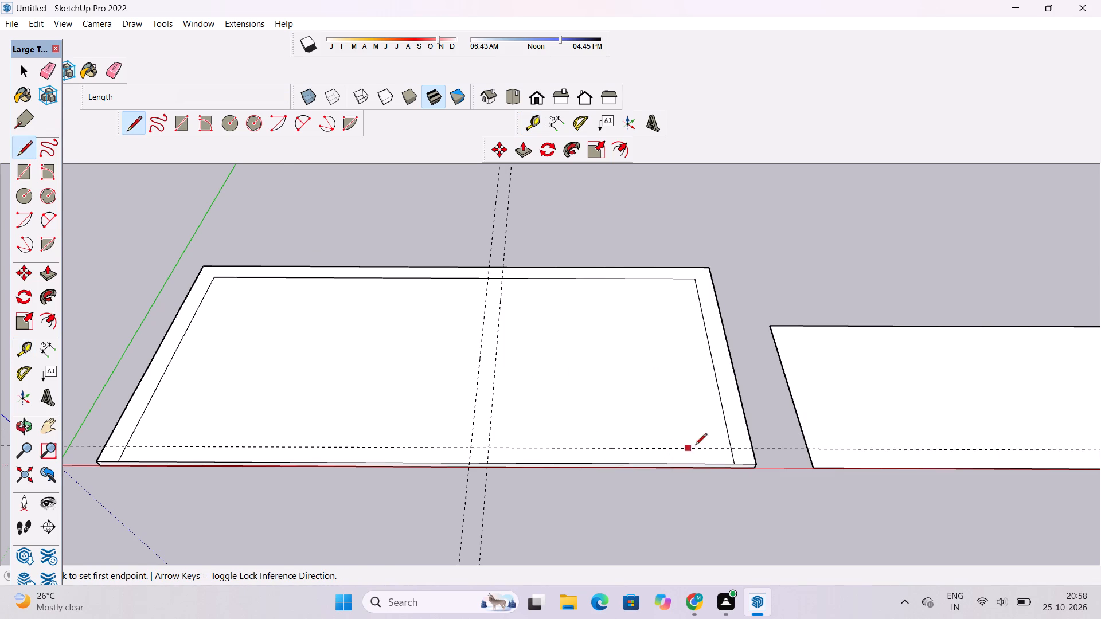
left_click(731, 450)
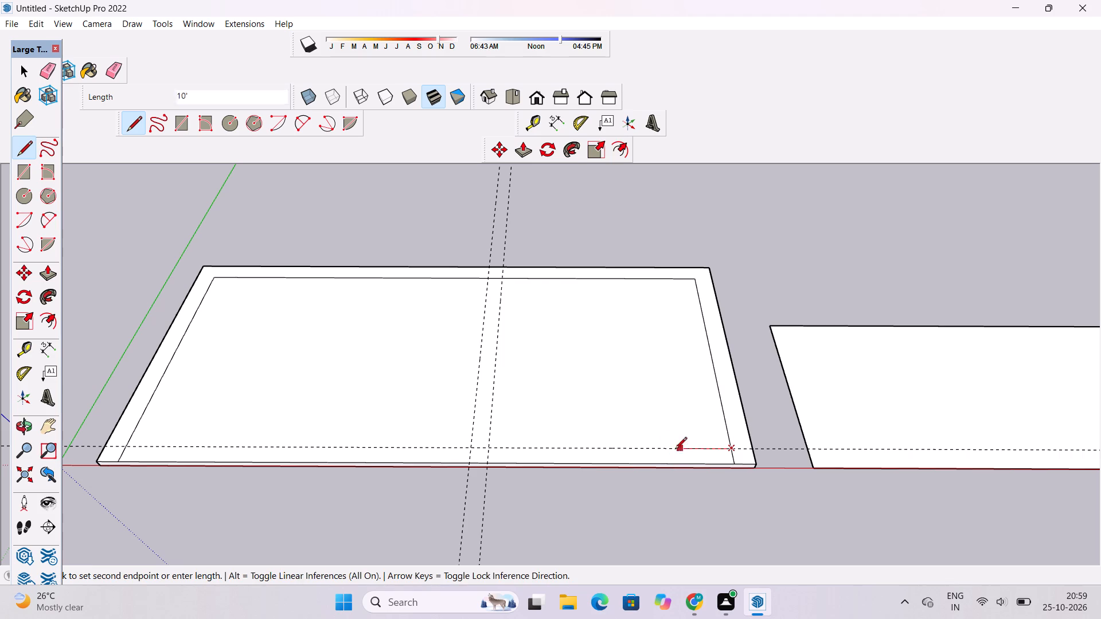
left_click(471, 448)
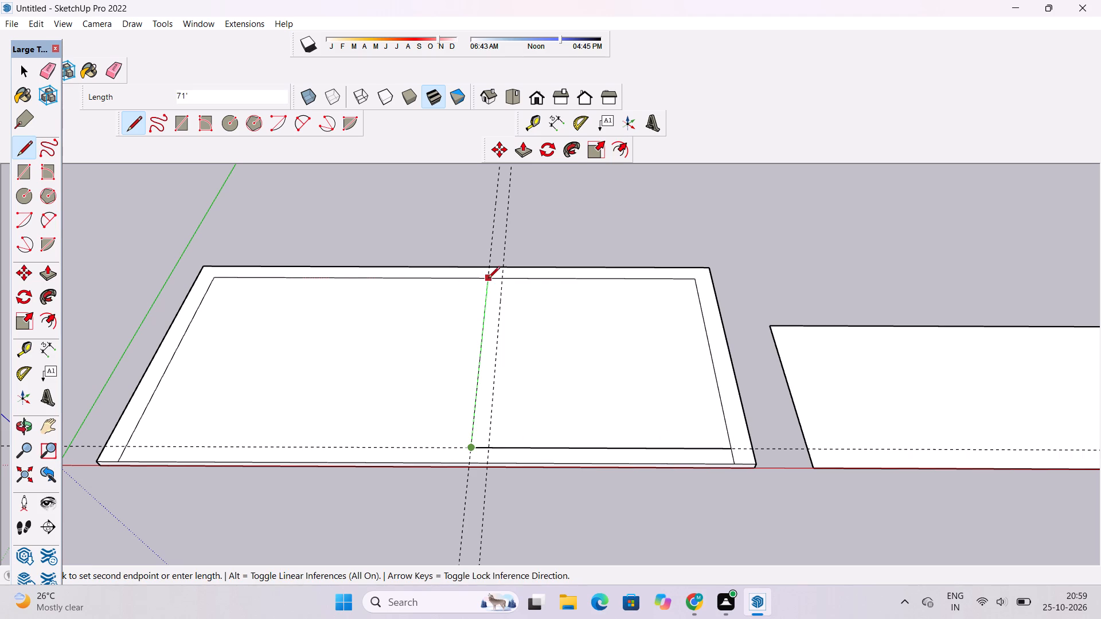
left_click(488, 279)
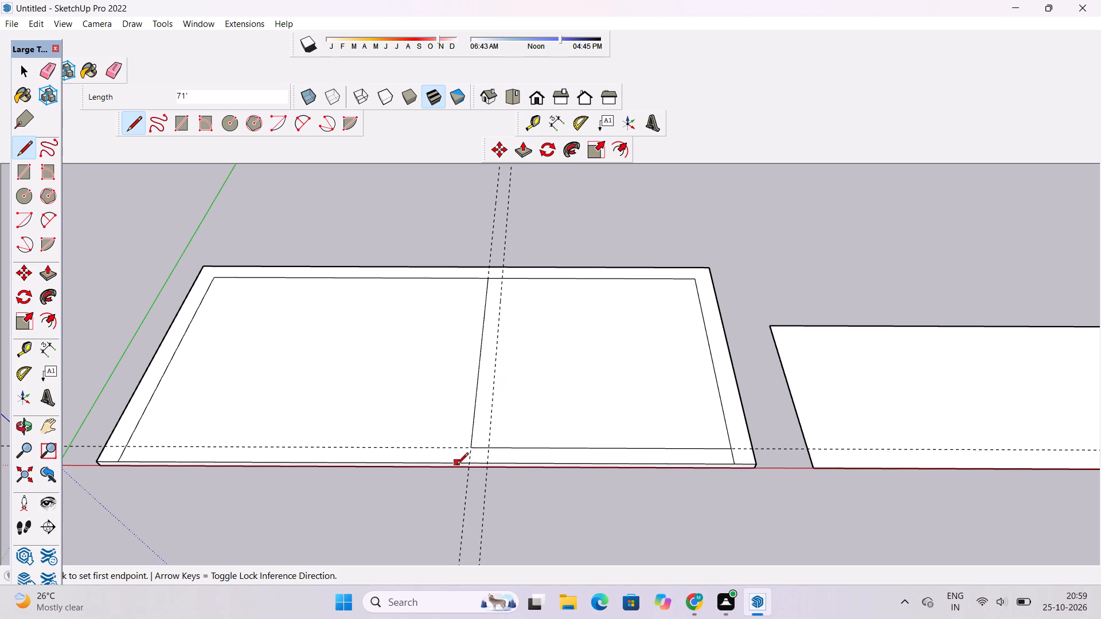
scroll(473, 450, "up", 6)
left_click(468, 445)
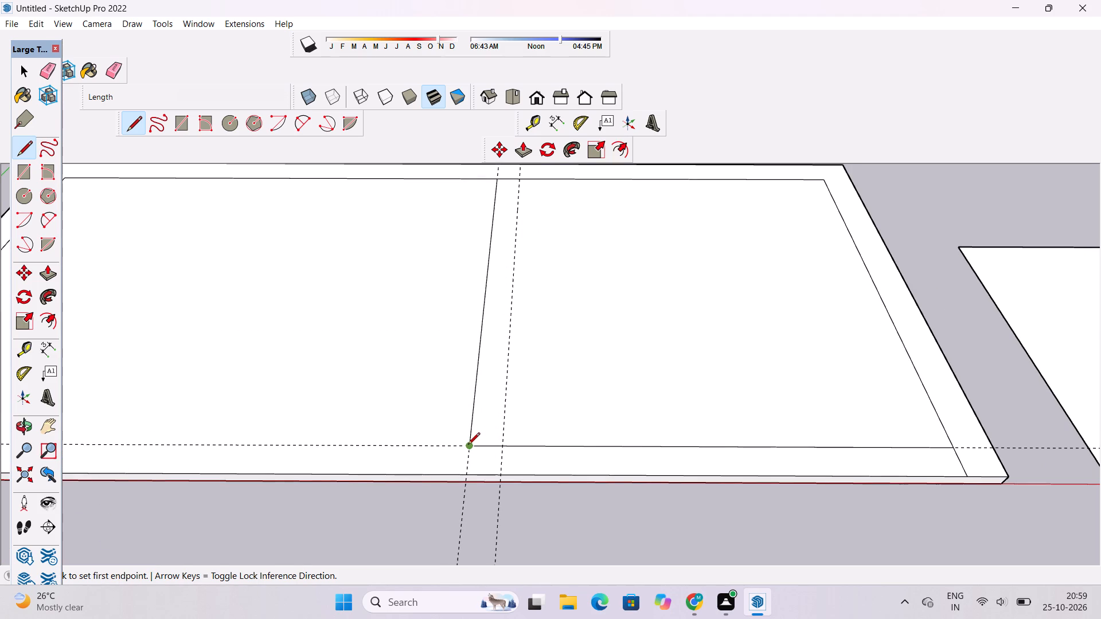
left_click(464, 475)
scroll(474, 494, "down", 5)
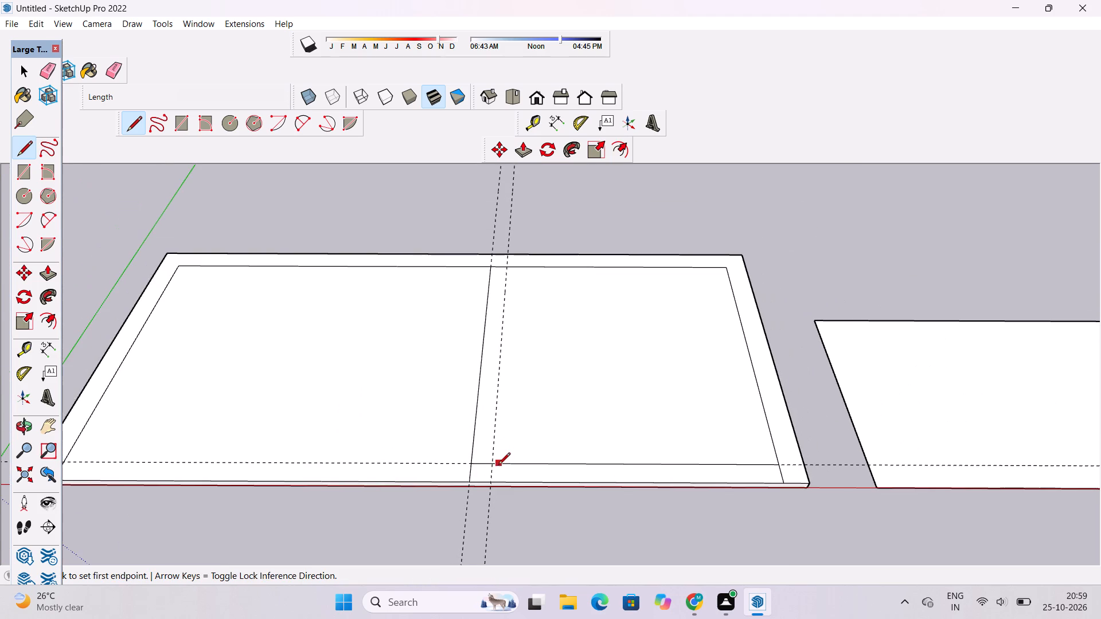
Draw a parallel 71' partition line along the second cross guide, from the new 73' line to the far long inset line.
scroll(498, 465, "up", 4)
left_click(490, 462)
scroll(490, 462, "down", 5)
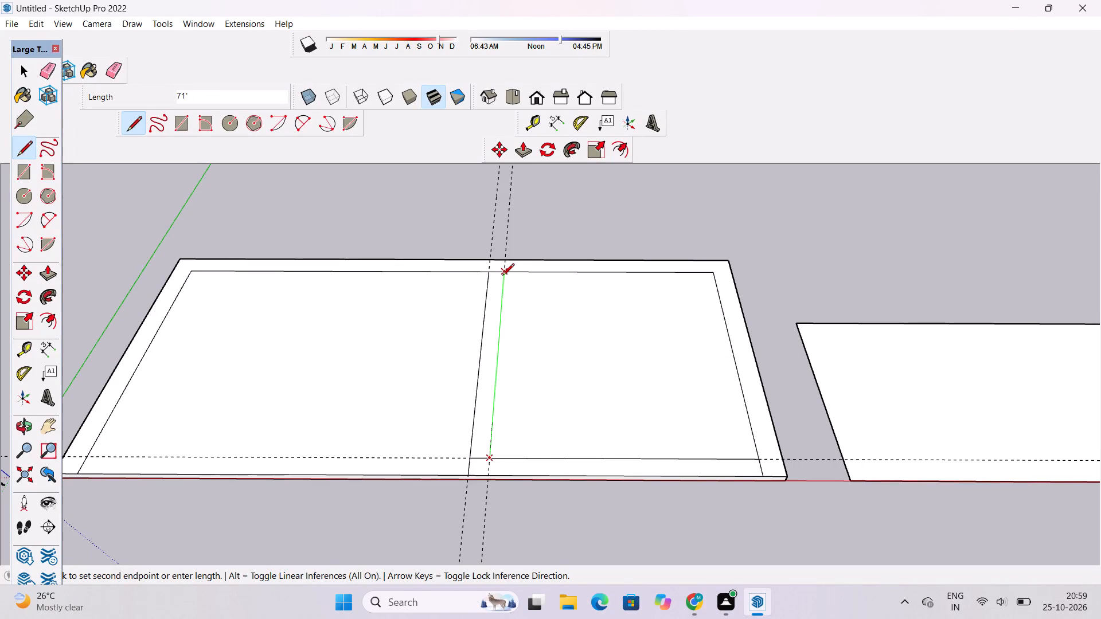
left_click(503, 271)
key("space")
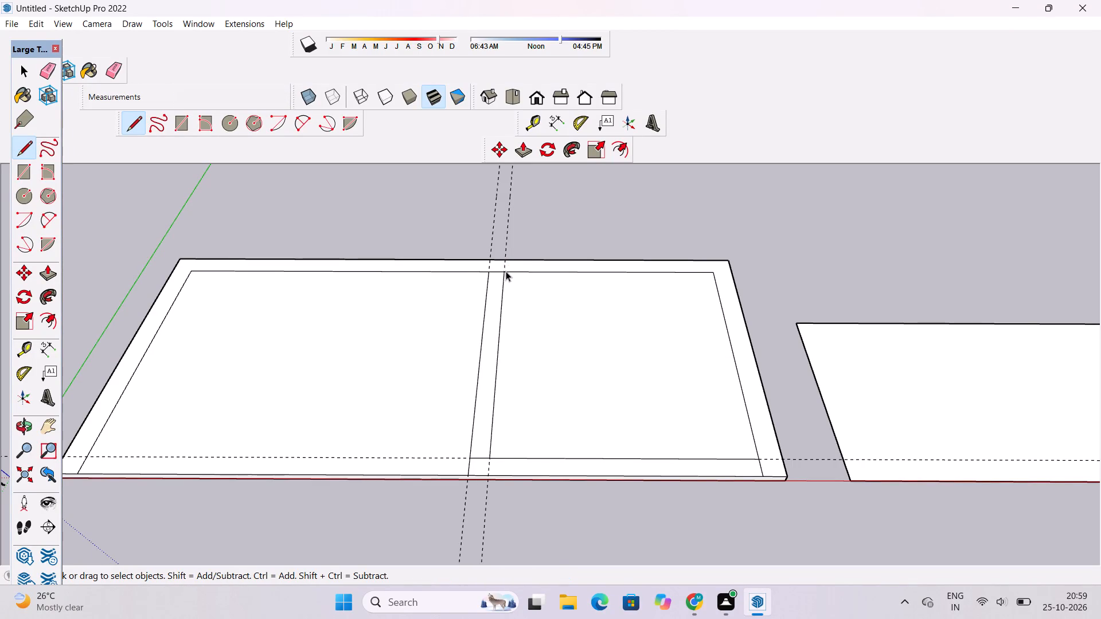
Erase the three construction guides and the short line segment joining the two partition lines near the red axis.
type("e")
left_click_drag(510, 225, 491, 240)
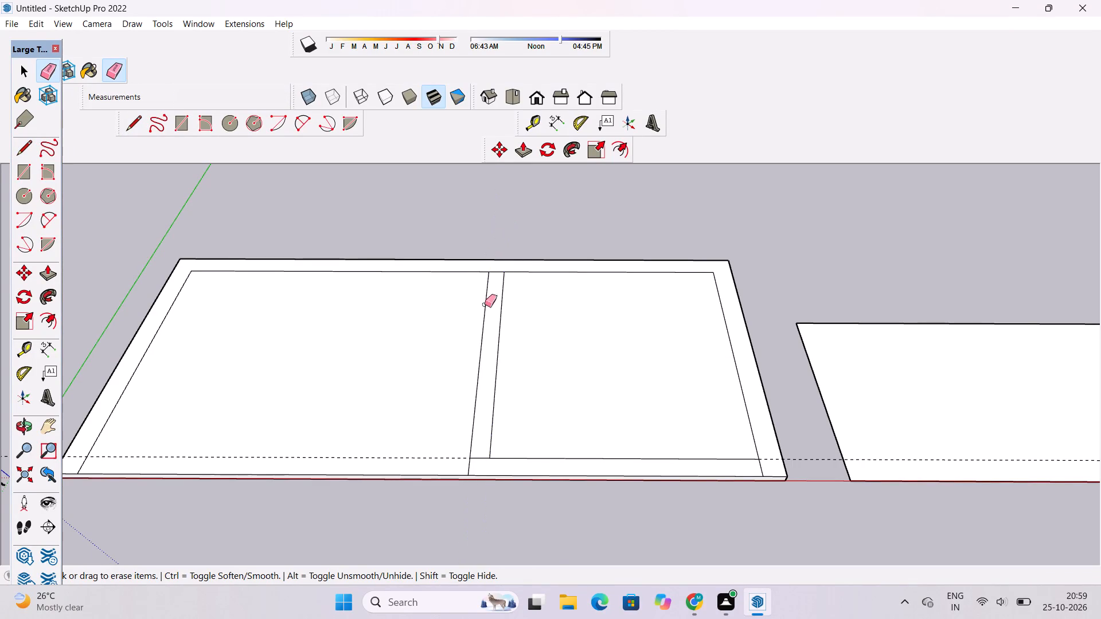
scroll(485, 454, "up", 5)
scroll(485, 426, "down", 9)
scroll(473, 459, "up", 5)
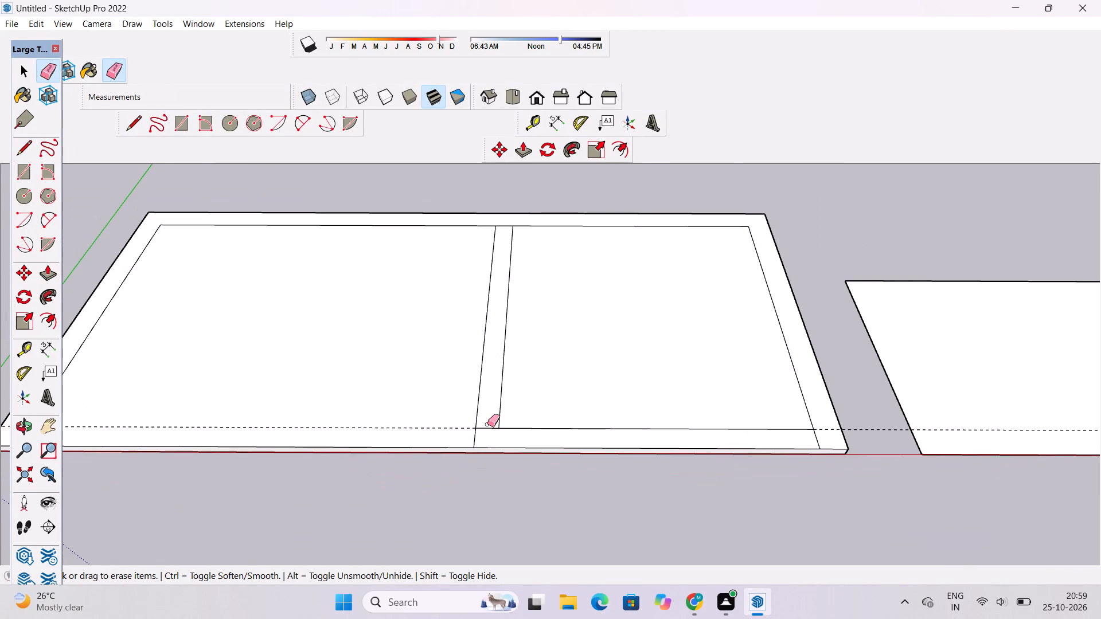
left_click_drag(487, 424, 489, 432)
scroll(594, 406, "down", 6)
key("space")
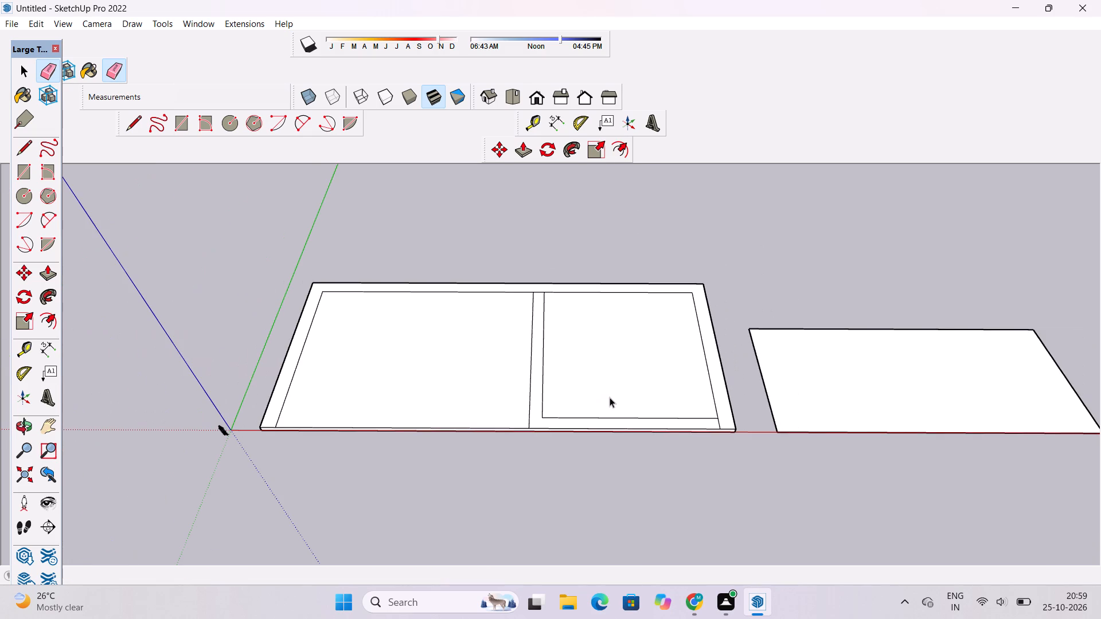
Erase the leftover stub of the short inset line between the 73' line and the slab edge beside the red axis.
key("o")
scroll(719, 434, "up", 9)
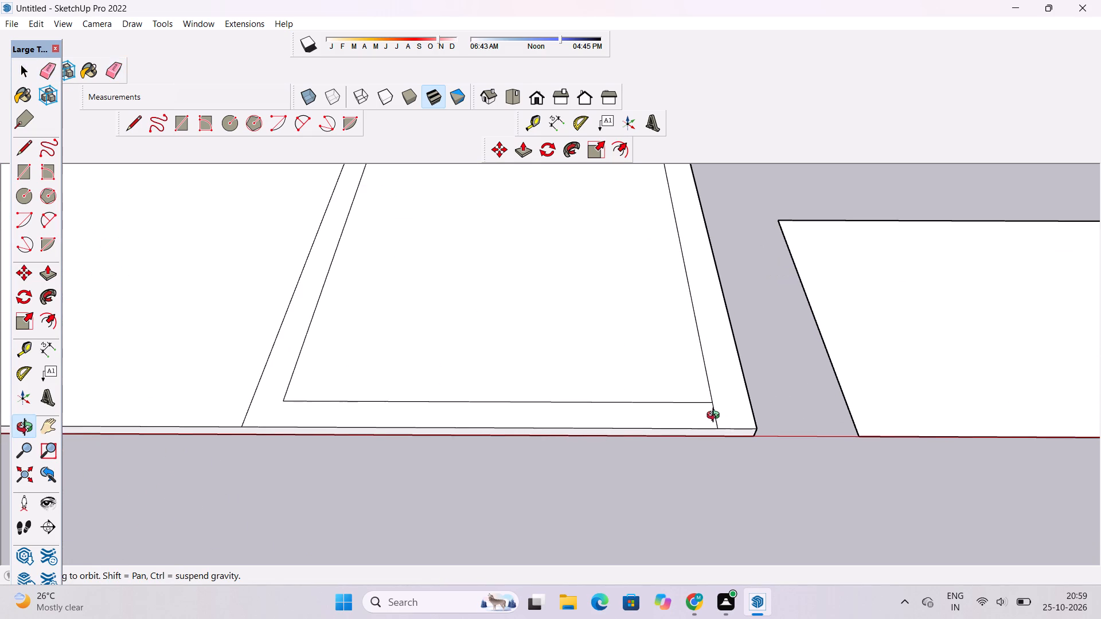
key("e")
left_click(716, 414)
scroll(706, 437, "down", 4)
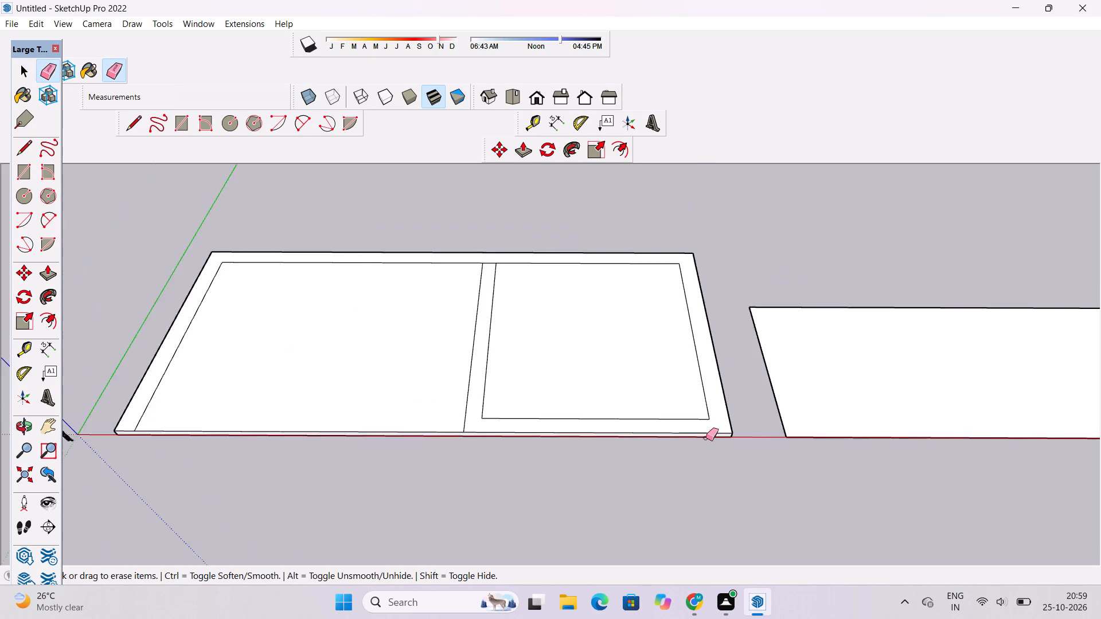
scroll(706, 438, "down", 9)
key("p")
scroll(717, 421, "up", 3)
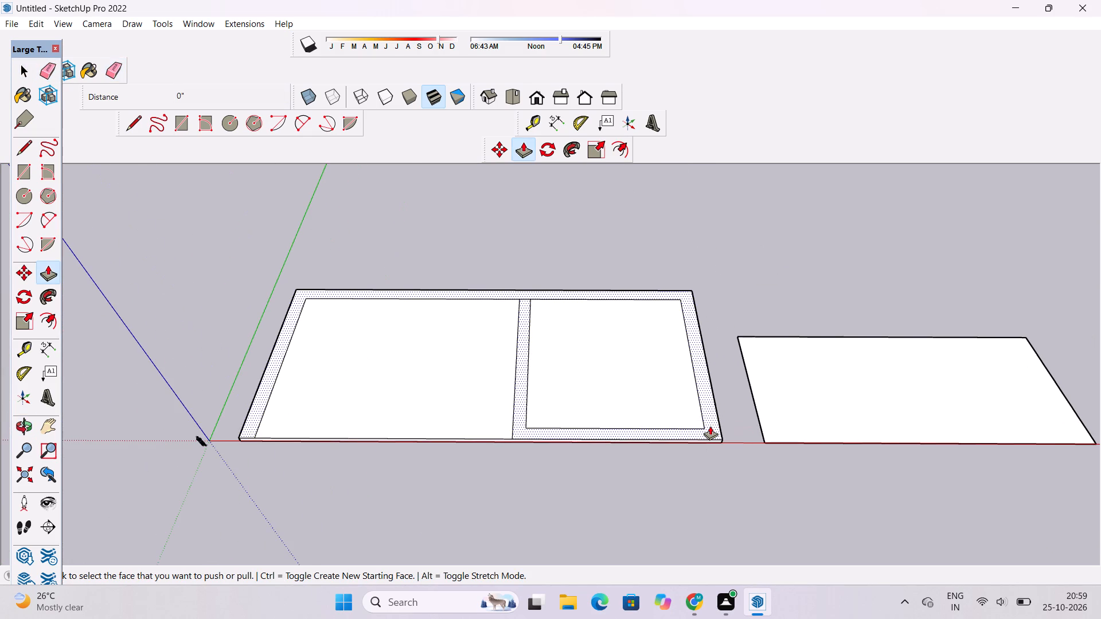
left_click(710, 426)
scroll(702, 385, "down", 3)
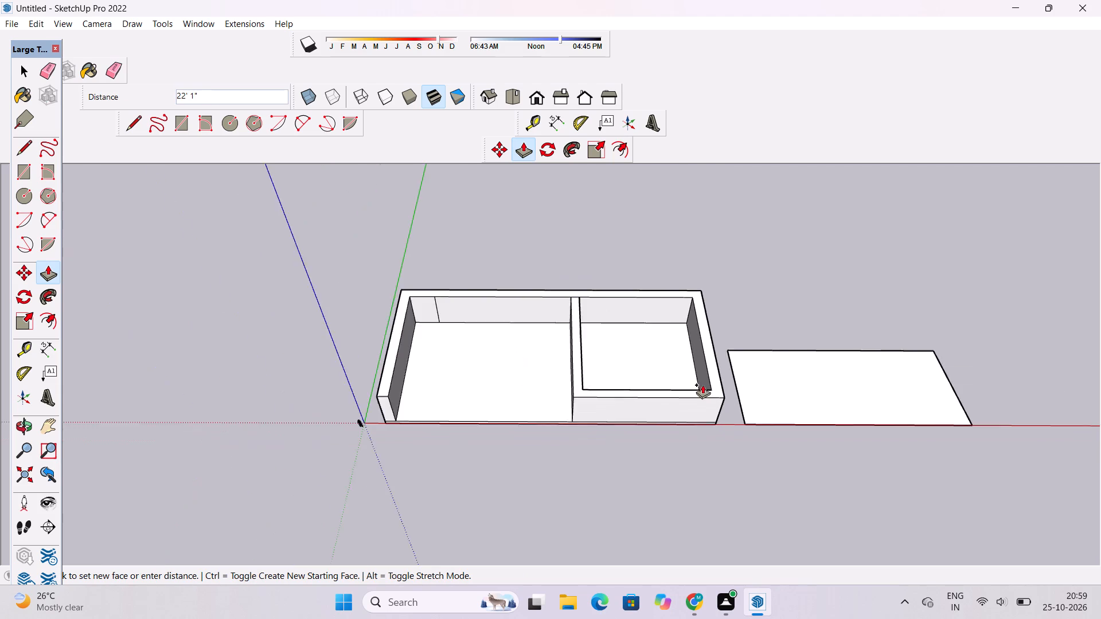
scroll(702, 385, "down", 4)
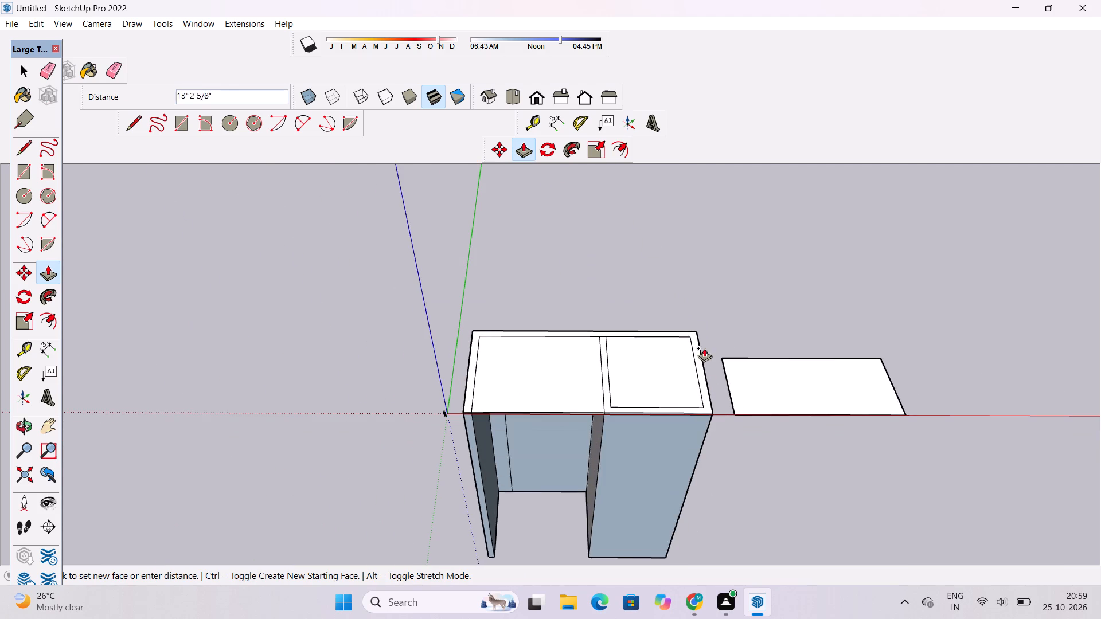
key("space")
Push/Pull the connected border and partition face on the slab's top upward 60' to form the walls.
key("o")
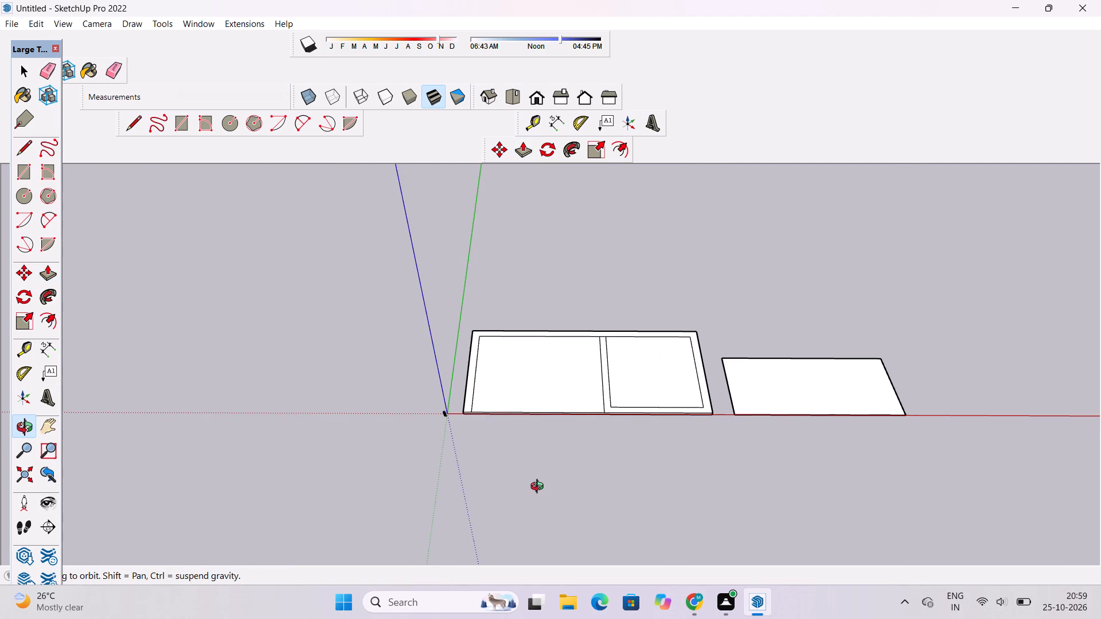
left_click_drag(574, 474, 591, 320)
left_click_drag(577, 382, 587, 431)
scroll(606, 348, "up", 9)
left_click_drag(571, 359, 639, 369, "shift")
scroll(540, 367, "down", 1, "shift")
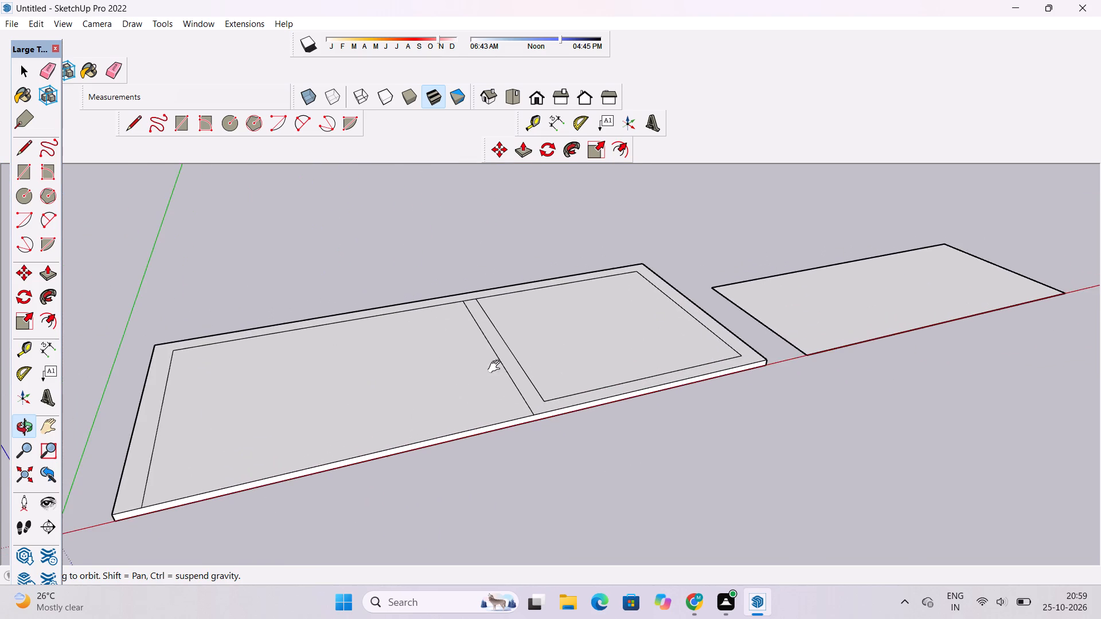
left_click_drag(497, 367, 552, 382, "shift")
scroll(556, 383, "up", 3, "shift")
left_click_drag(556, 383, 526, 372, "shift")
key("p")
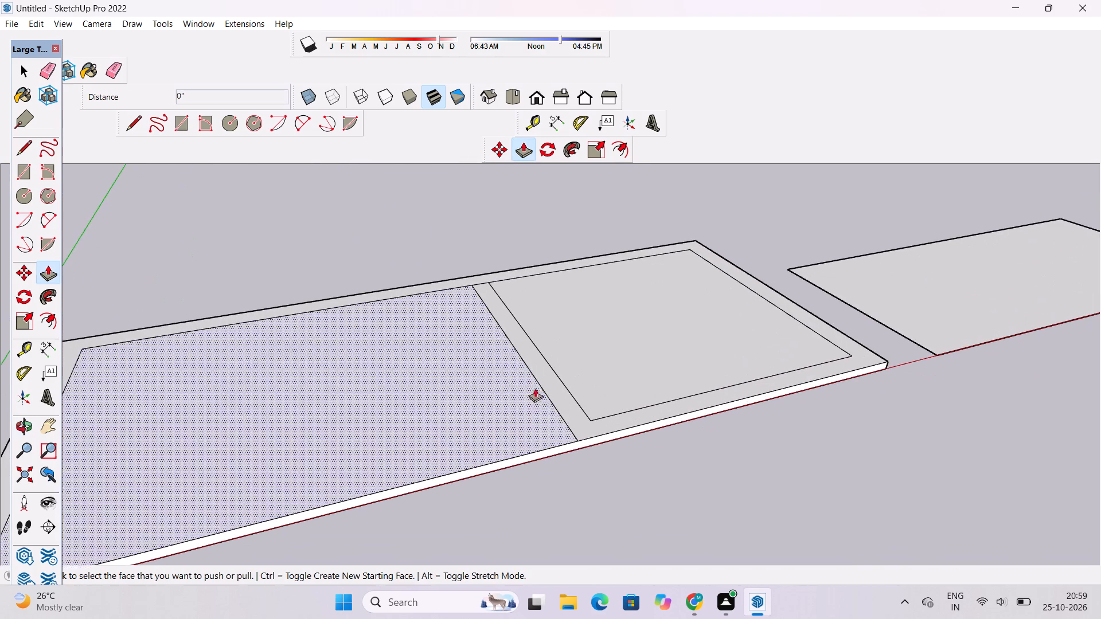
left_click(587, 426)
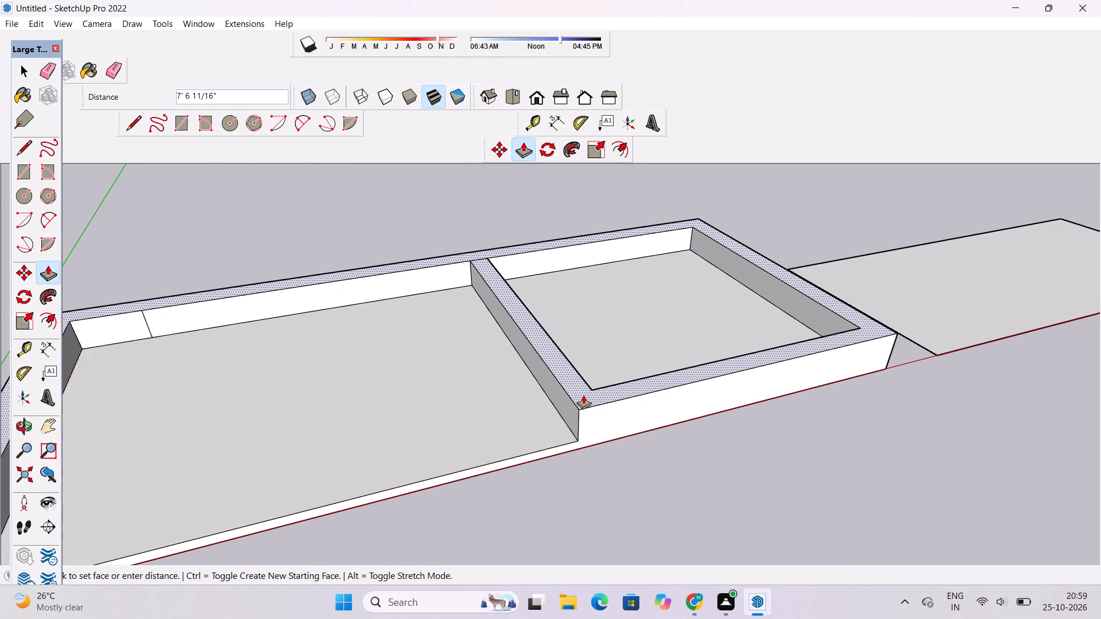
scroll(583, 395, "down", 10)
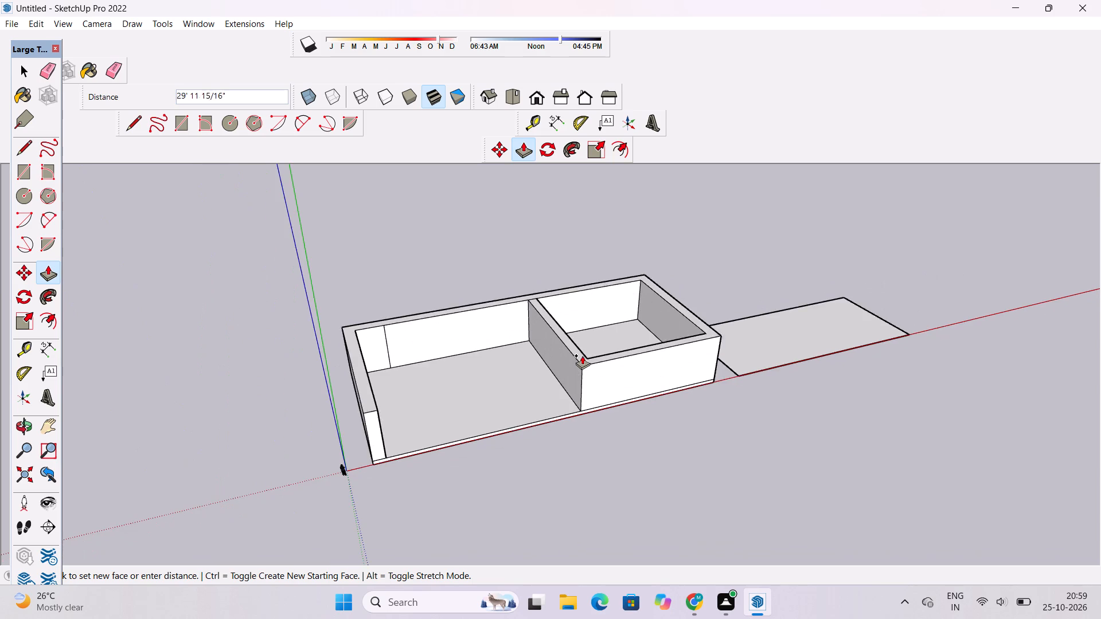
scroll(574, 332, "down", 2)
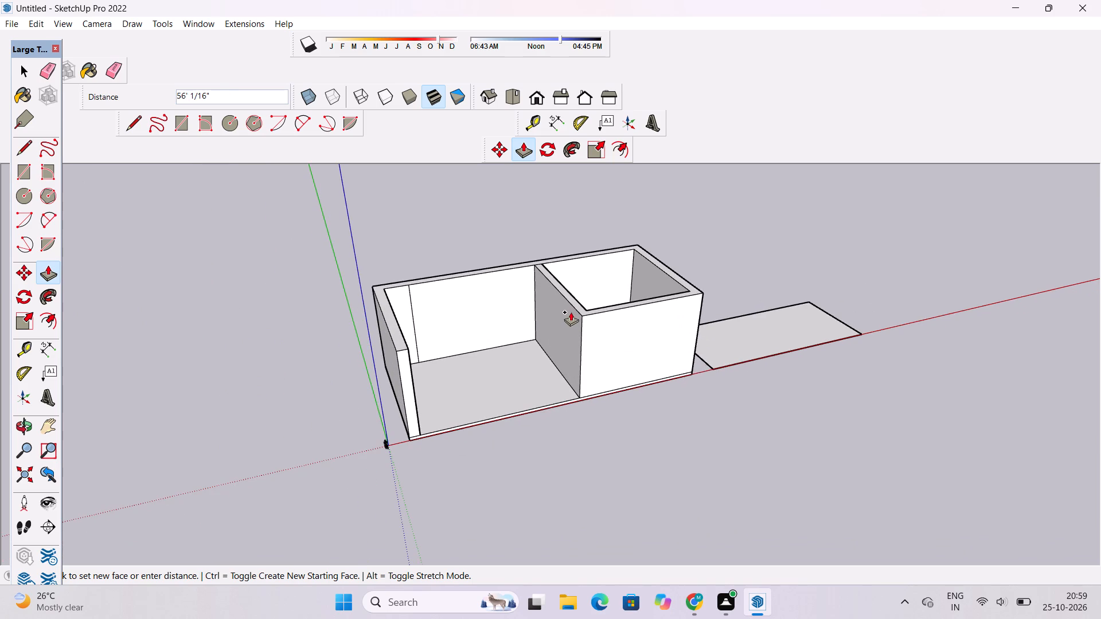
type("60'")
key("Return")
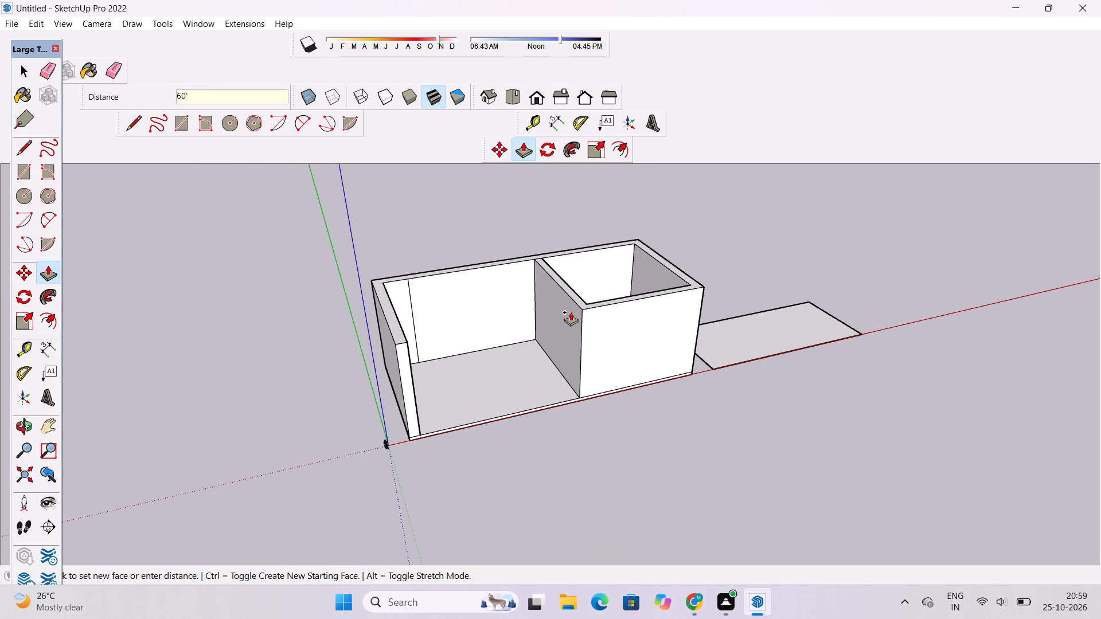
Erase the stray vertical edge on the inner face of the long back wall in the open-fronted room.
key("o")
left_click_drag(591, 328, 548, 363, "shift")
left_click_drag(559, 380, 400, 346)
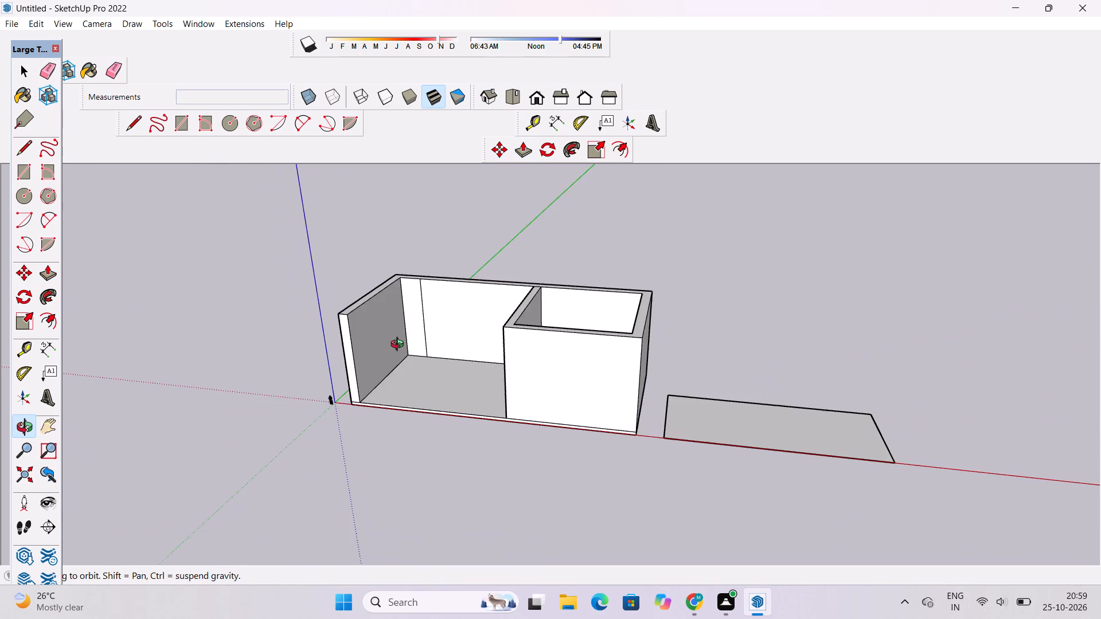
left_click_drag(462, 331, 467, 359, "shift")
left_click_drag(468, 391, 568, 402)
scroll(433, 363, "up", 4, "shift")
left_click_drag(439, 384, 449, 410, "shift")
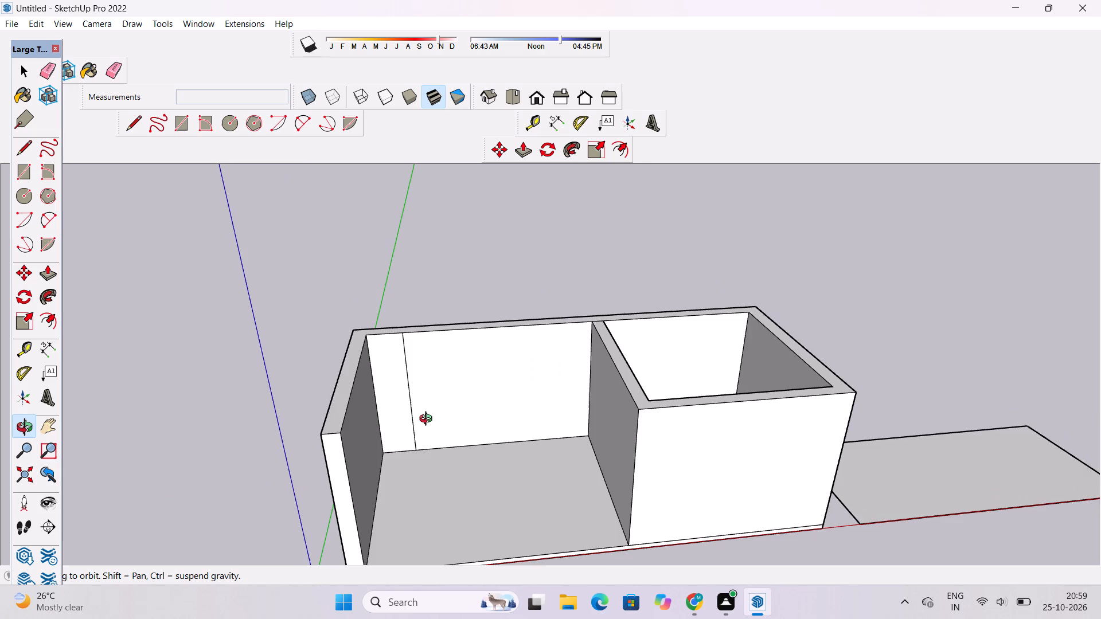
left_click_drag(428, 420, 421, 395)
key("e")
left_click_drag(432, 369, 404, 401)
scroll(402, 401, "down", 5)
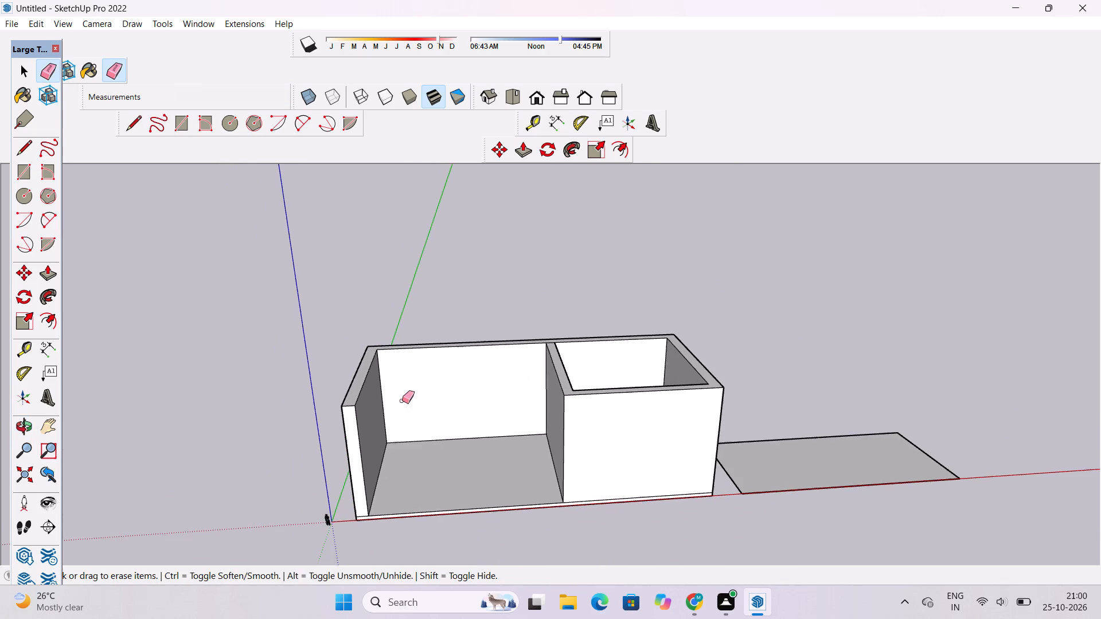
Examine the walled model from the front, the ends and above, along with the flat rectangle beside it.
key("o")
left_click_drag(348, 375, 660, 428)
scroll(322, 420, "down", 6)
left_click_drag(329, 425, 412, 374)
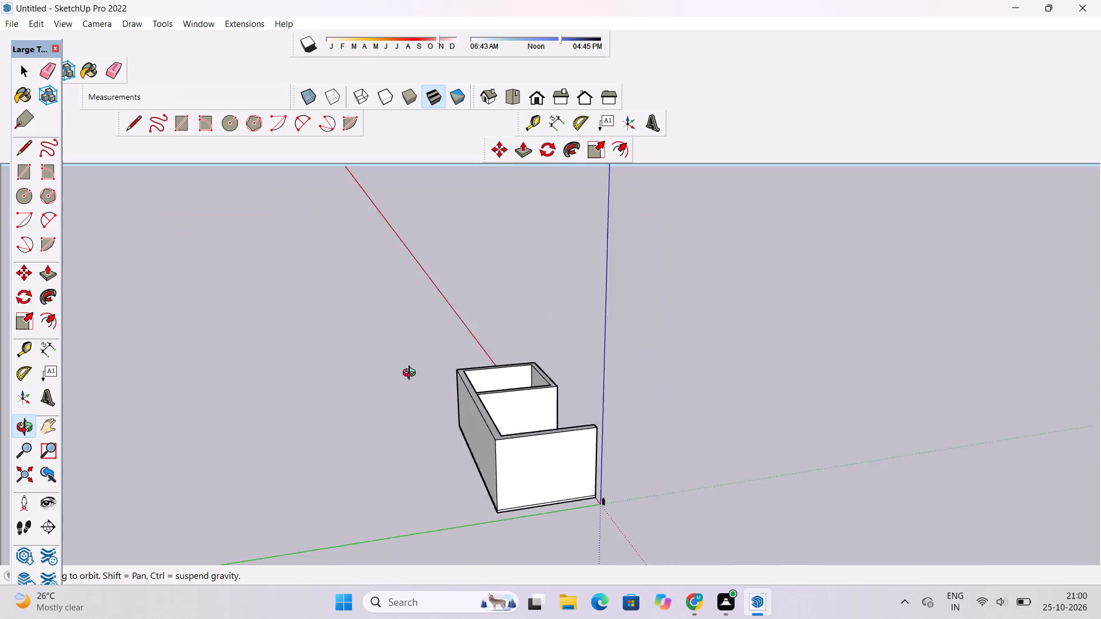
left_click_drag(412, 374, 97, 456)
scroll(399, 417, "up", 3)
left_click_drag(411, 415, 441, 471, "shift")
left_click_drag(513, 490, 353, 418)
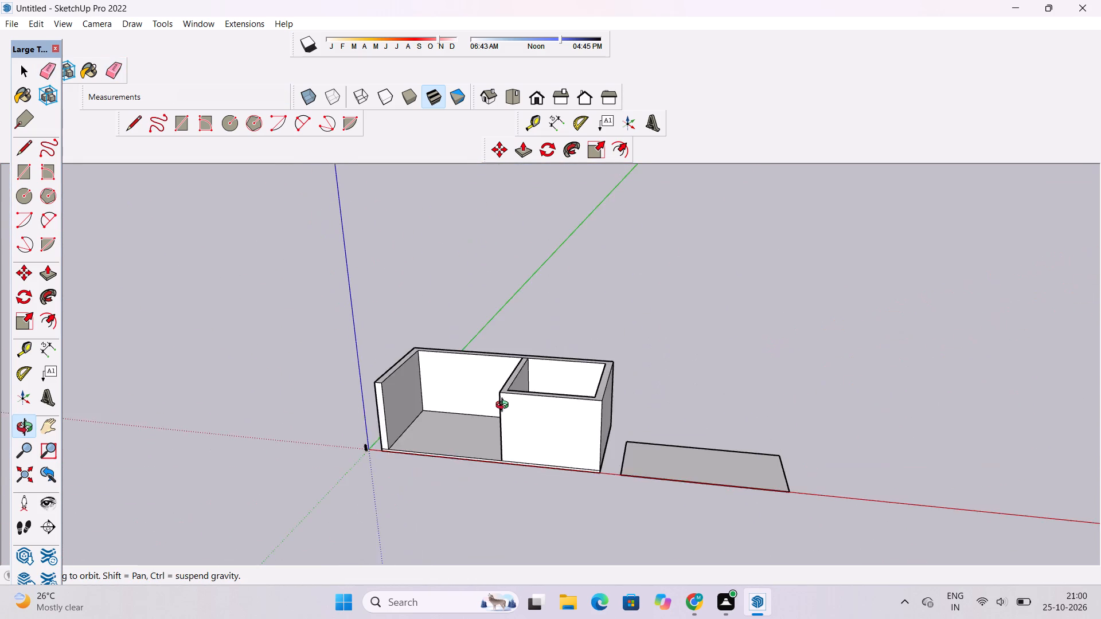
scroll(505, 406, "up", 4)
left_click_drag(613, 406, 417, 397, "shift")
left_click_drag(545, 383, 176, 380)
left_click_drag(632, 325, 566, 369)
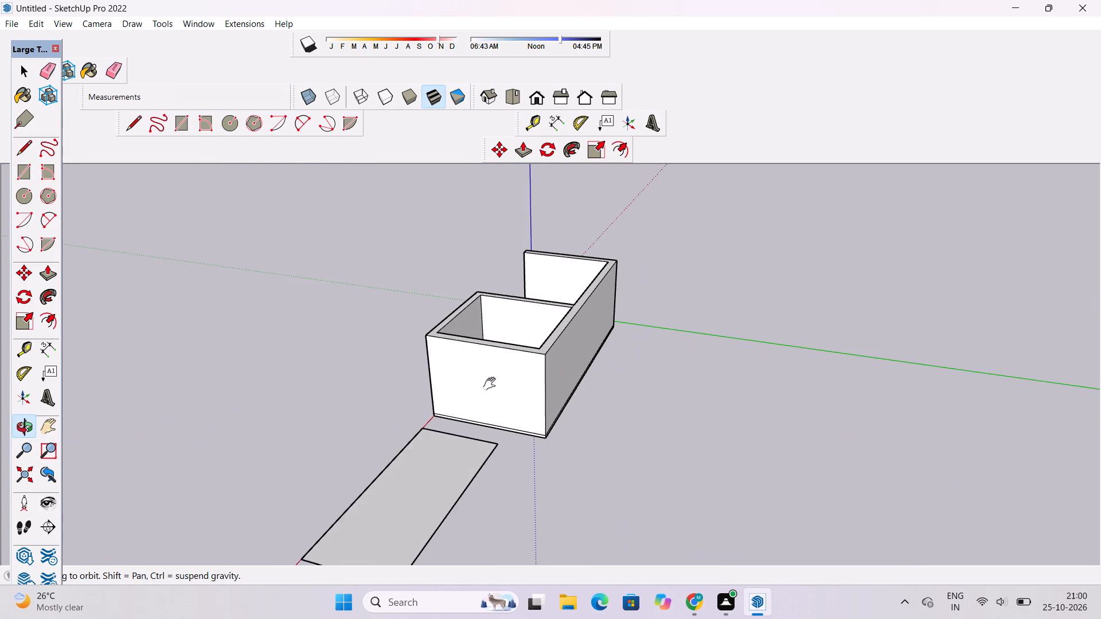
left_click_drag(492, 384, 487, 369, "shift")
left_click_drag(453, 362, 468, 381, "shift")
left_click_drag(468, 382, 487, 389)
left_click(486, 370)
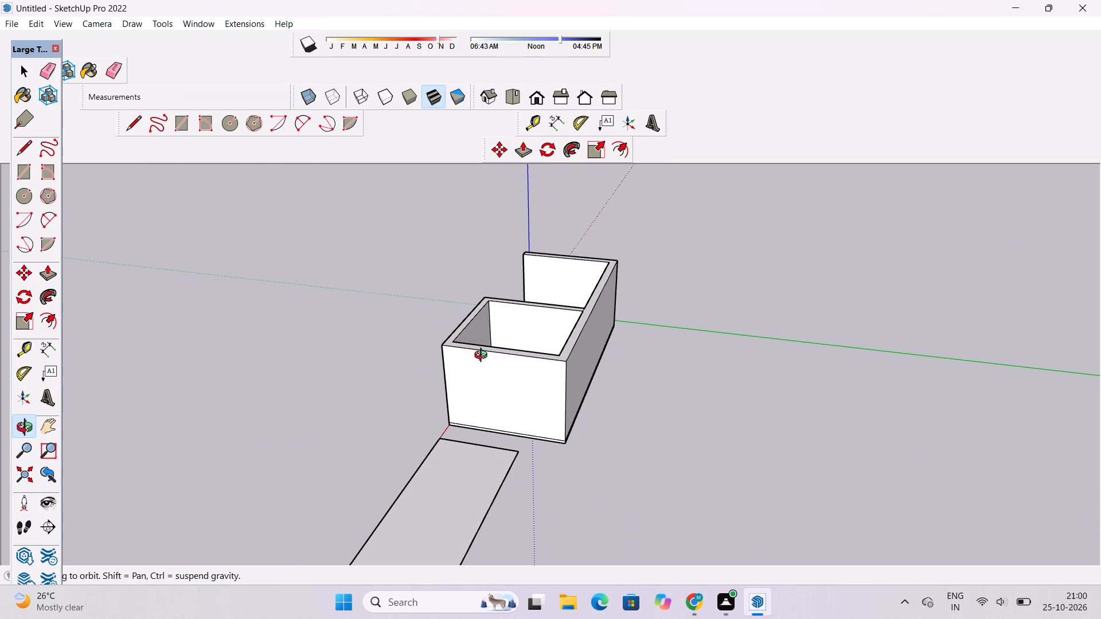
scroll(497, 328, "down", 4)
left_click_drag(413, 398, 603, 385)
scroll(527, 368, "down", 3)
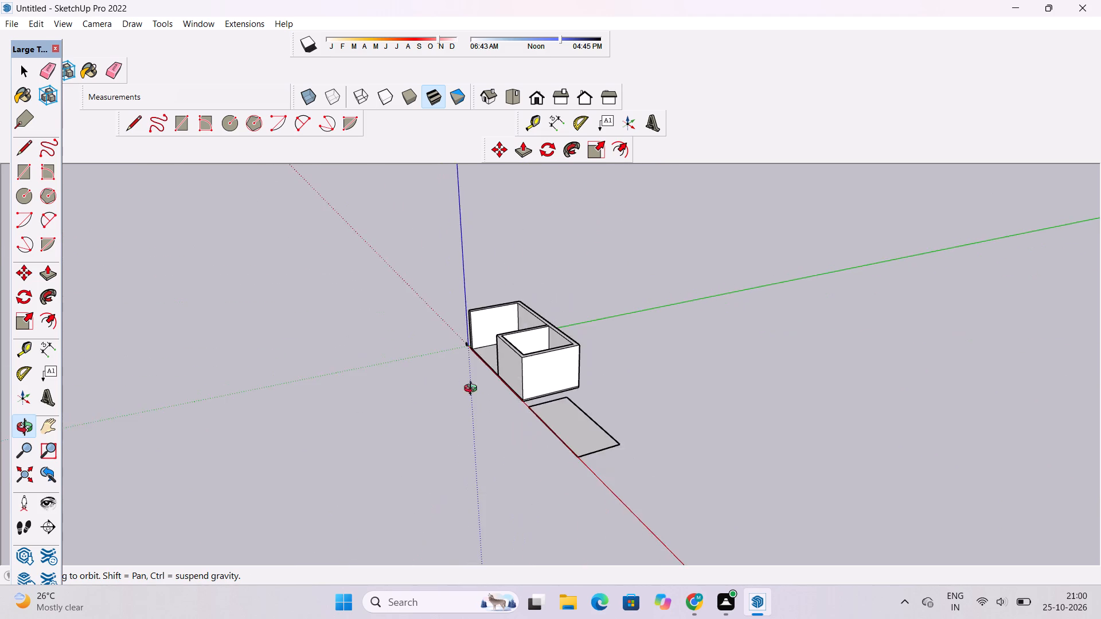
left_click_drag(431, 398, 702, 463)
scroll(602, 428, "up", 4)
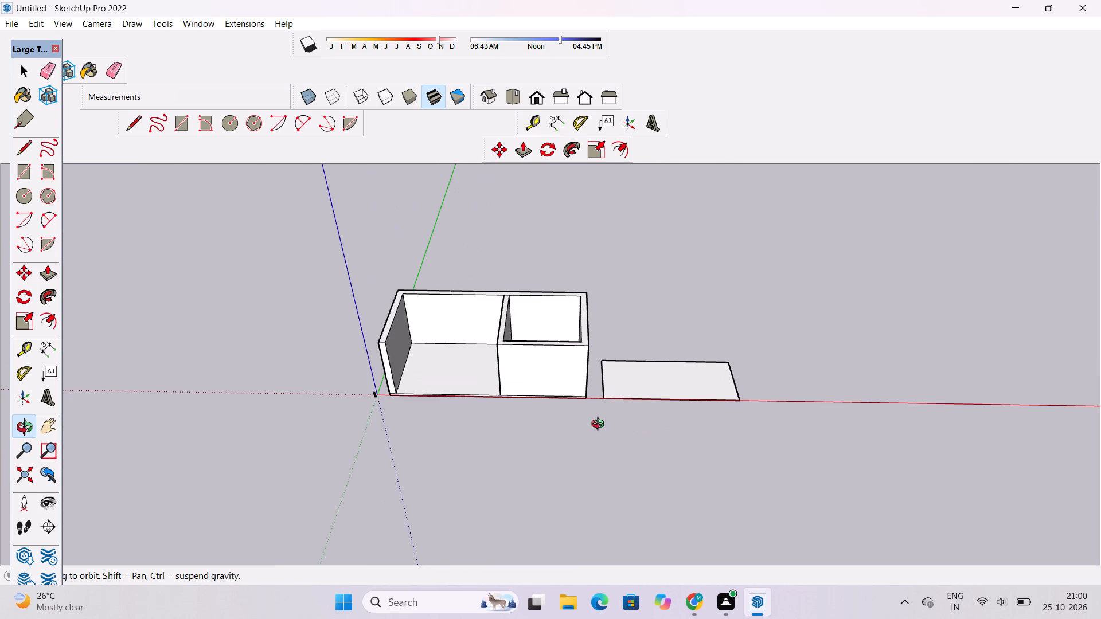
left_click_drag(596, 421, 528, 402, "shift")
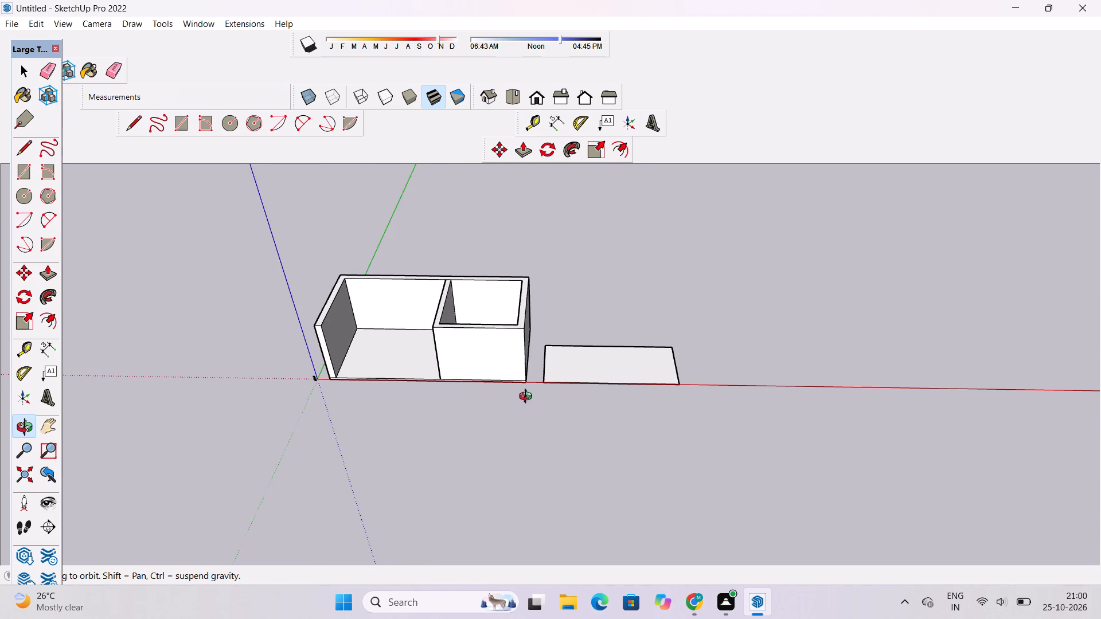
scroll(528, 398, "down", 2)
left_click_drag(463, 370, 489, 417, "shift")
scroll(431, 411, "up", 1)
left_click_drag(427, 406, 457, 428, "shift")
left_click_drag(457, 428, 473, 415)
scroll(505, 402, "down", 1, "shift")
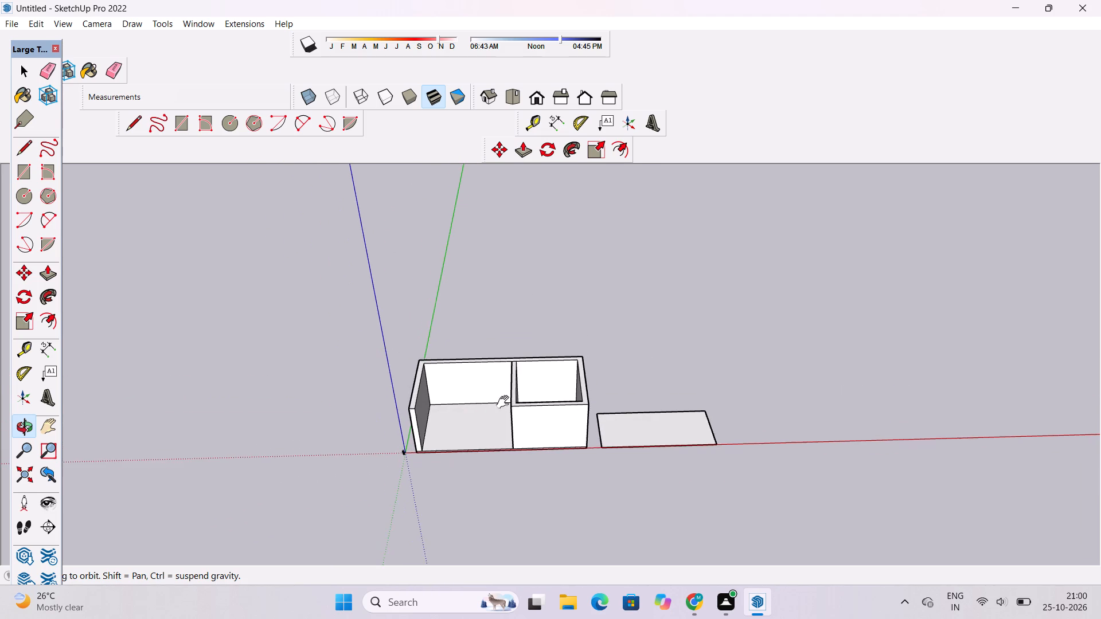
left_click_drag(345, 473, 470, 402, "shift")
scroll(592, 364, "up", 1)
left_click_drag(592, 357, 560, 373, "shift")
left_click_drag(560, 374, 572, 389)
left_click(572, 387, "shift")
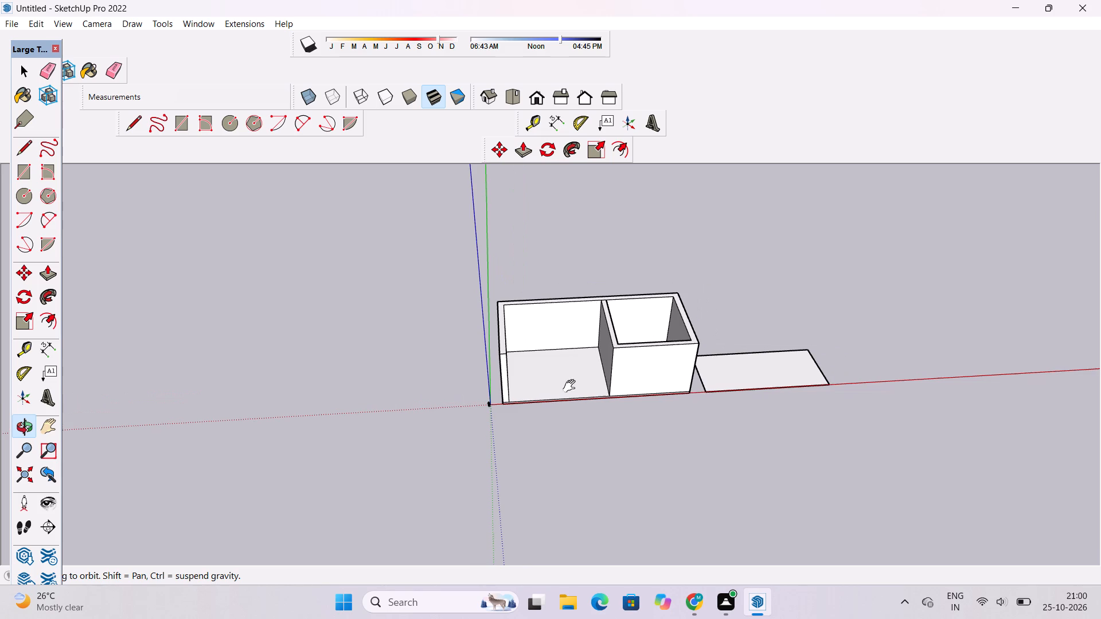
left_click_drag(572, 385, 576, 369, "shift")
left_click(576, 369)
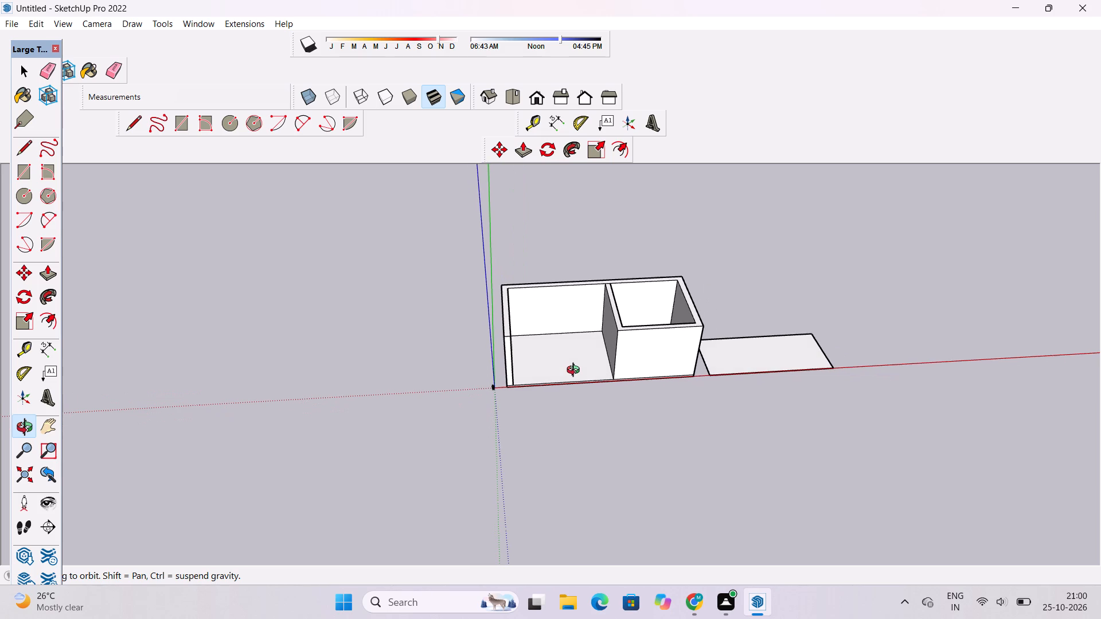
scroll(576, 372, "down", 2)
left_click_drag(576, 372, 575, 359, "shift")
scroll(575, 359, "up", 2)
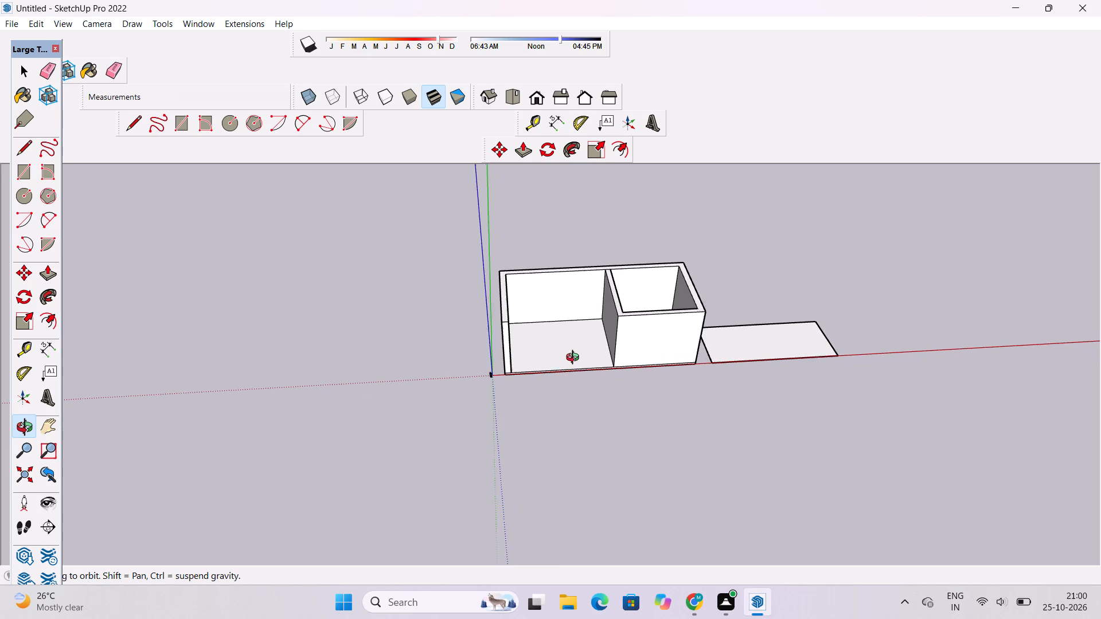
scroll(580, 328, "up", 1, "shift")
left_click(580, 328, "shift")
left_click_drag(580, 331, 559, 367)
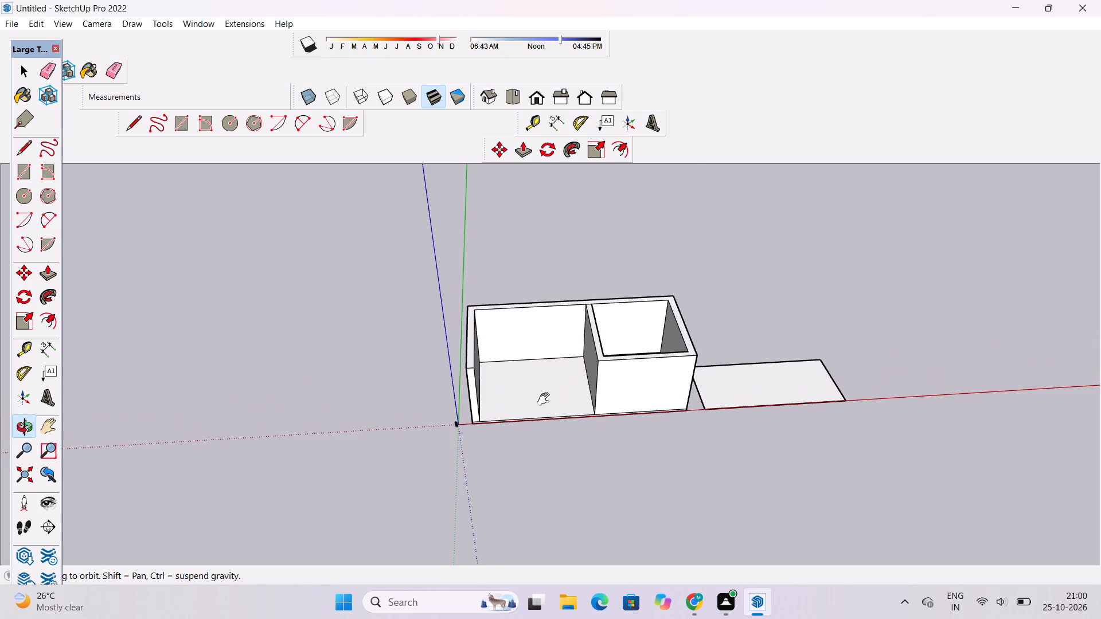
scroll(546, 399, "up", 2, "shift")
left_click_drag(546, 399, 542, 393, "shift")
left_click_drag(546, 418, 531, 311)
scroll(522, 373, "up", 2)
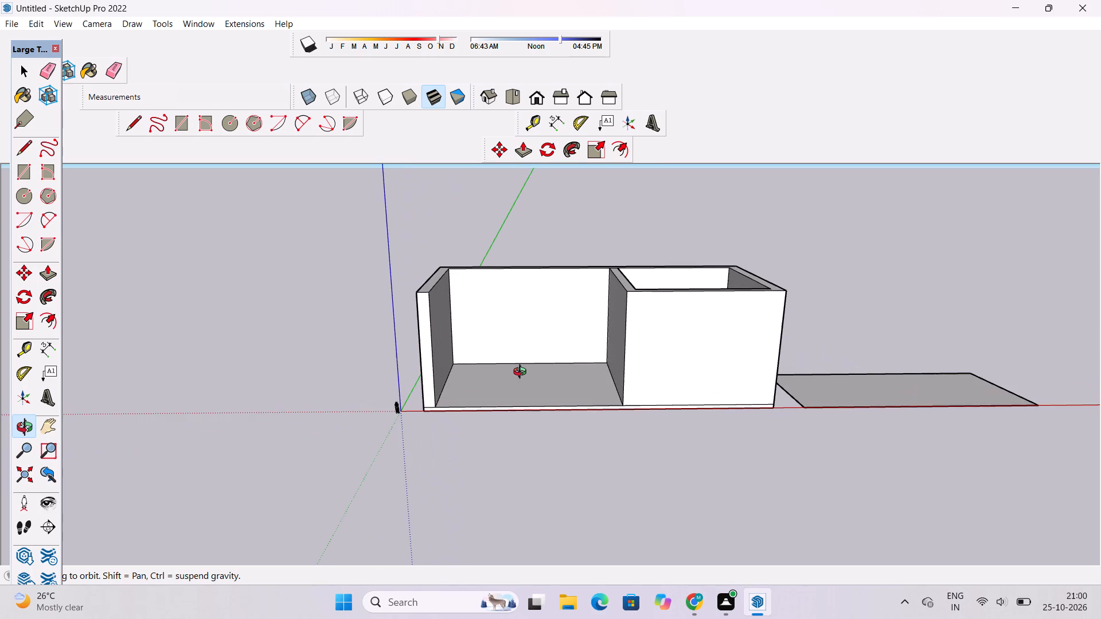
left_click_drag(525, 353, 533, 411)
left_click(438, 405, "shift")
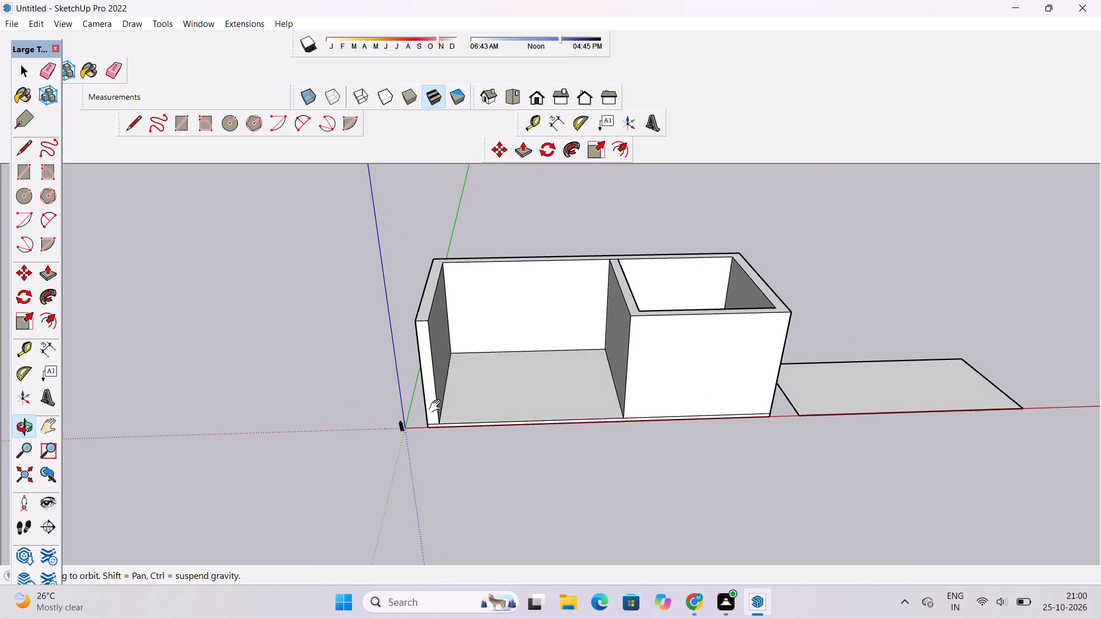
left_click_drag(477, 354, 477, 373)
left_click_drag(569, 339, 559, 354, "shift")
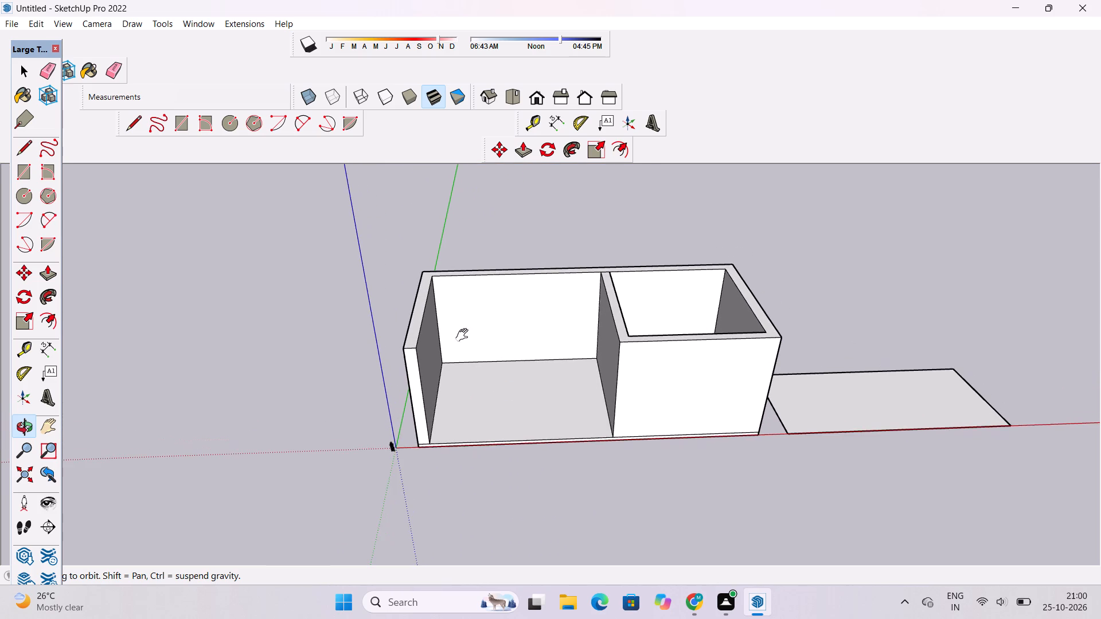
scroll(464, 332, "up", 2, "shift")
left_click_drag(518, 316, 251, 337, "shift")
scroll(366, 301, "down", 5, "shift")
left_click_drag(403, 355, 403, 337, "shift")
Move the flat rectangle about 179' 9" along the red axis, farther away from the walled building.
key("space")
triple_click(532, 386)
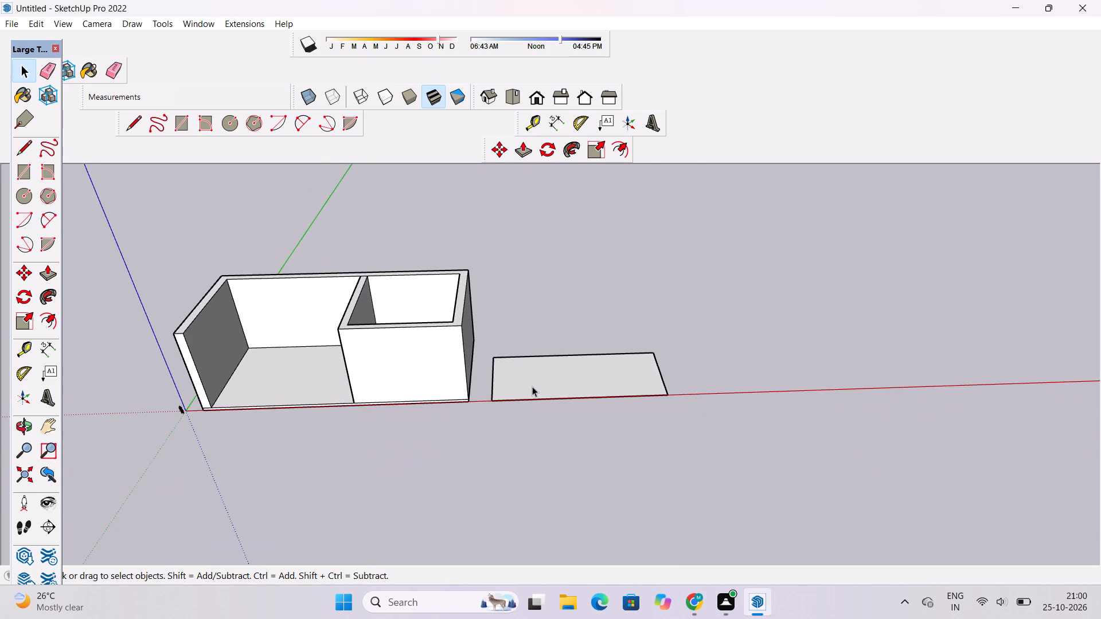
key("m")
left_click(495, 402)
scroll(495, 402, "down", 3)
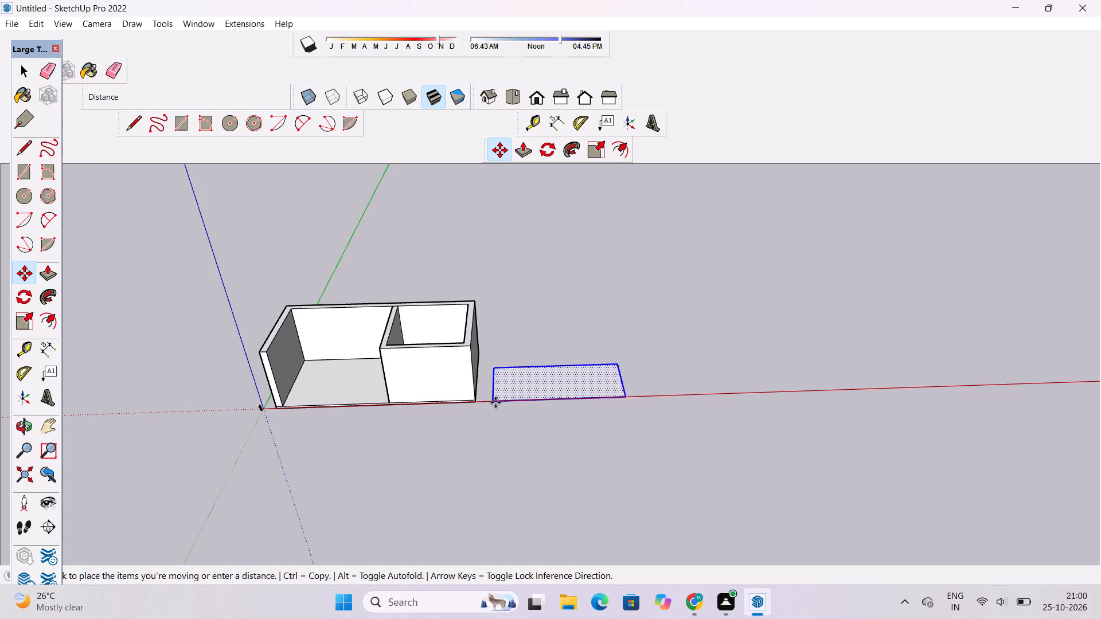
left_click(683, 393)
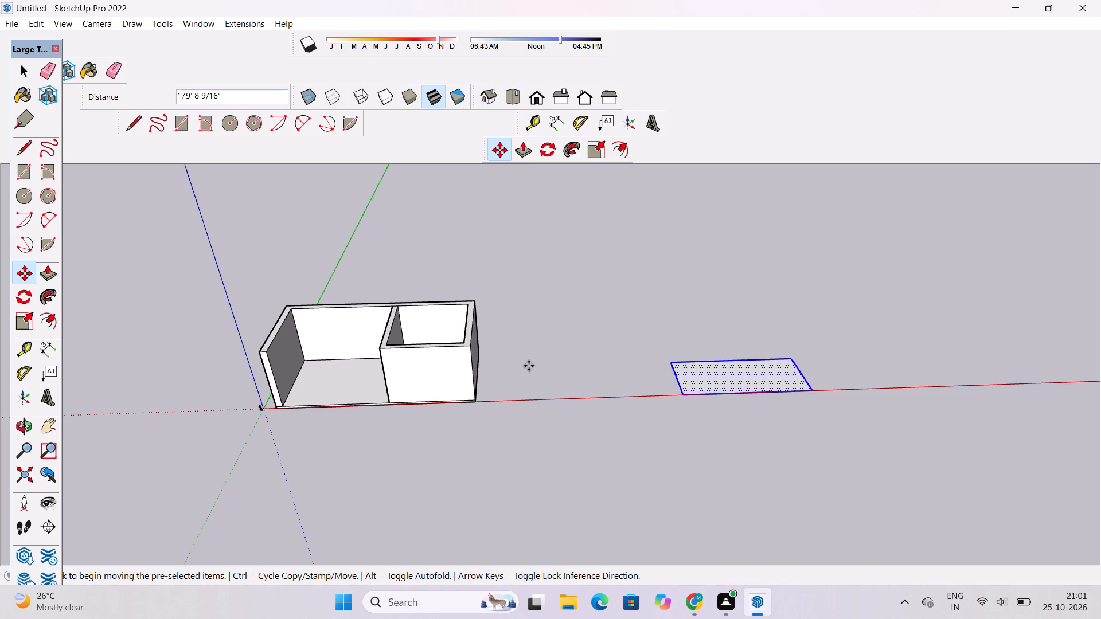
Move the entire walled building along the red axis, away from the origin and toward the flat rectangle.
scroll(451, 405, "down", 4)
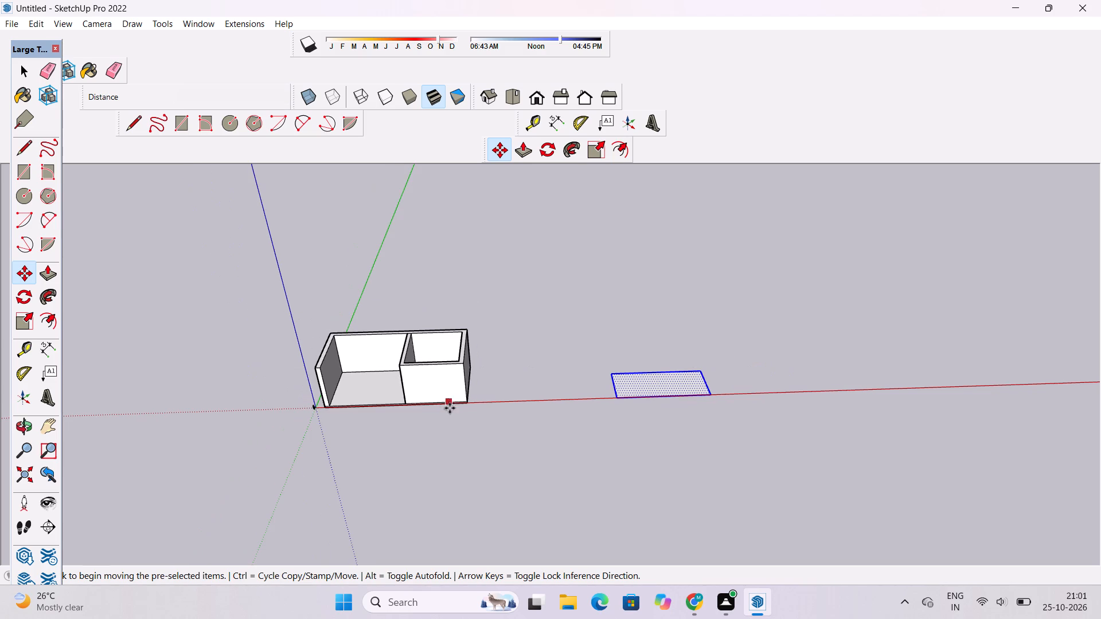
key("space")
scroll(450, 409, "up", 4)
triple_click(446, 375)
left_click(446, 375)
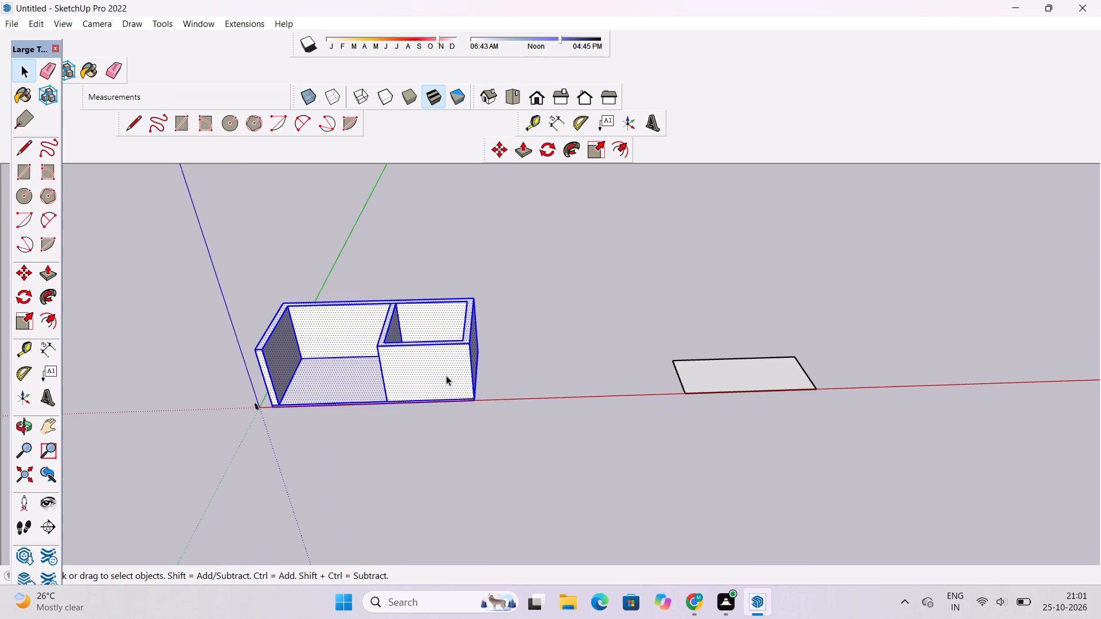
key("m")
scroll(483, 395, "up", 9)
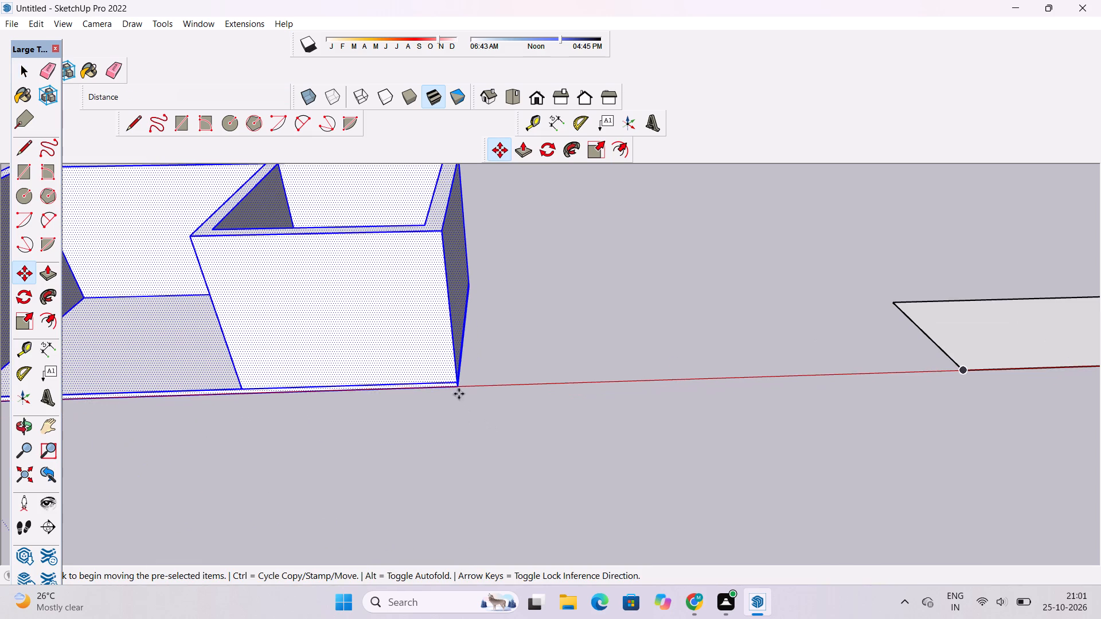
left_click(456, 385)
scroll(456, 385, "down", 10)
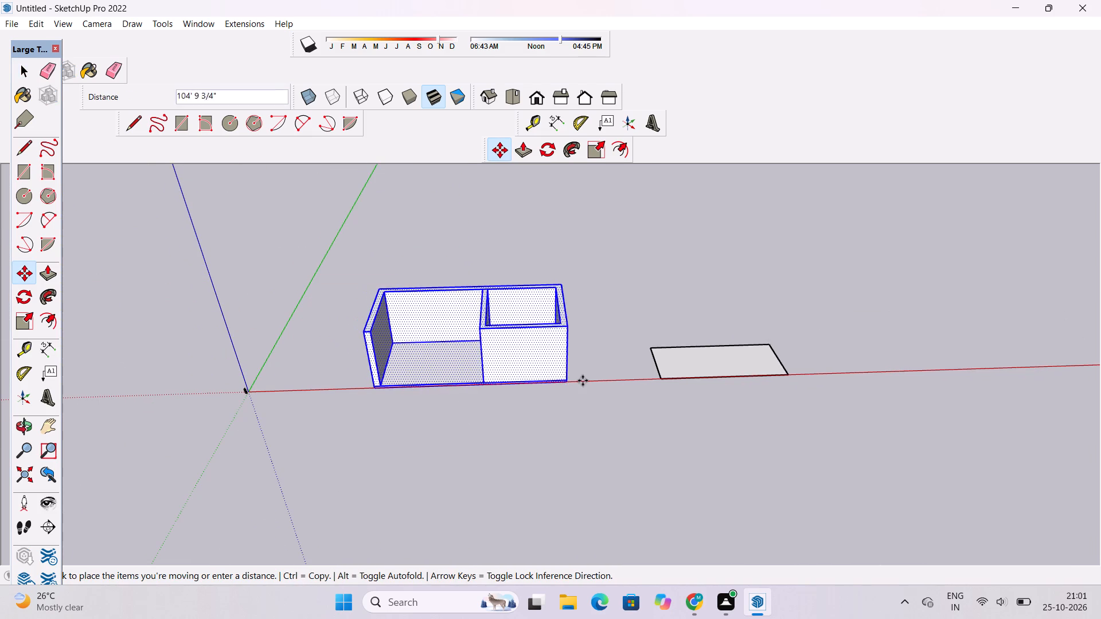
left_click(586, 379)
key("space")
left_click(626, 299)
Draw a 6' line across the wall top from the open-fronted room's inner back corner to the outer end edge, parallel to the red axis.
key("o")
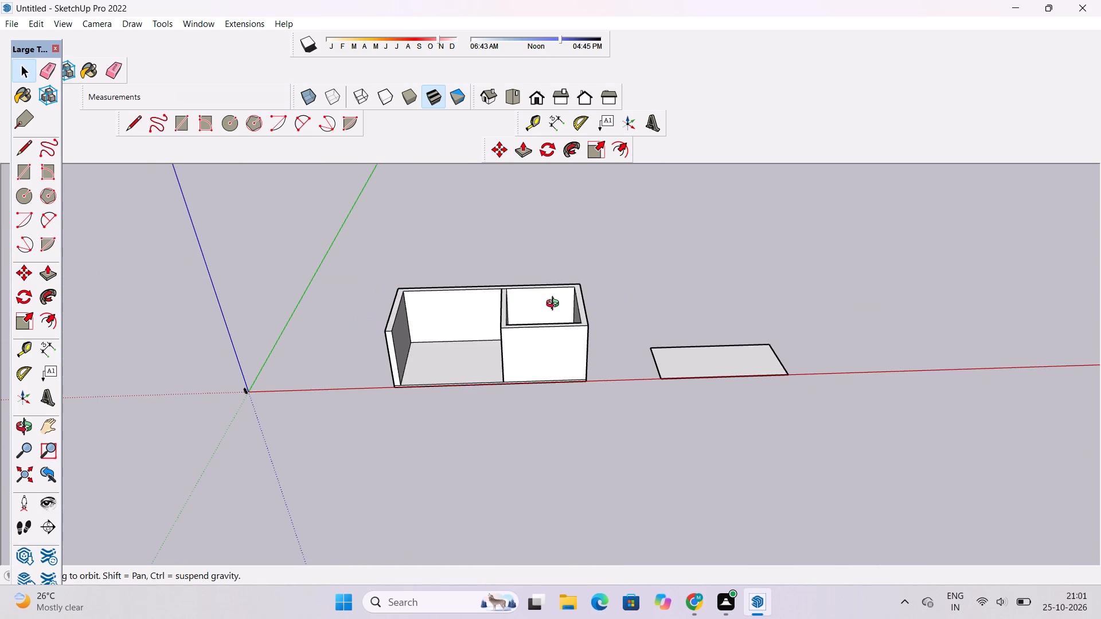
left_click_drag(552, 303, 563, 353)
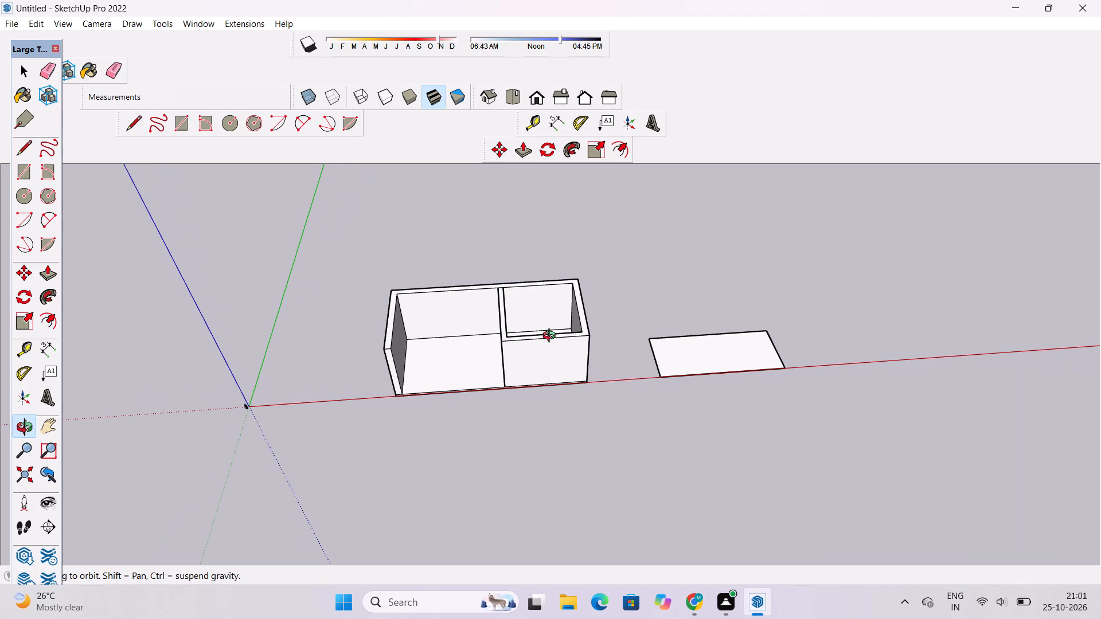
scroll(484, 357, "up", 5, "shift")
left_click_drag(483, 351, 485, 372, "shift")
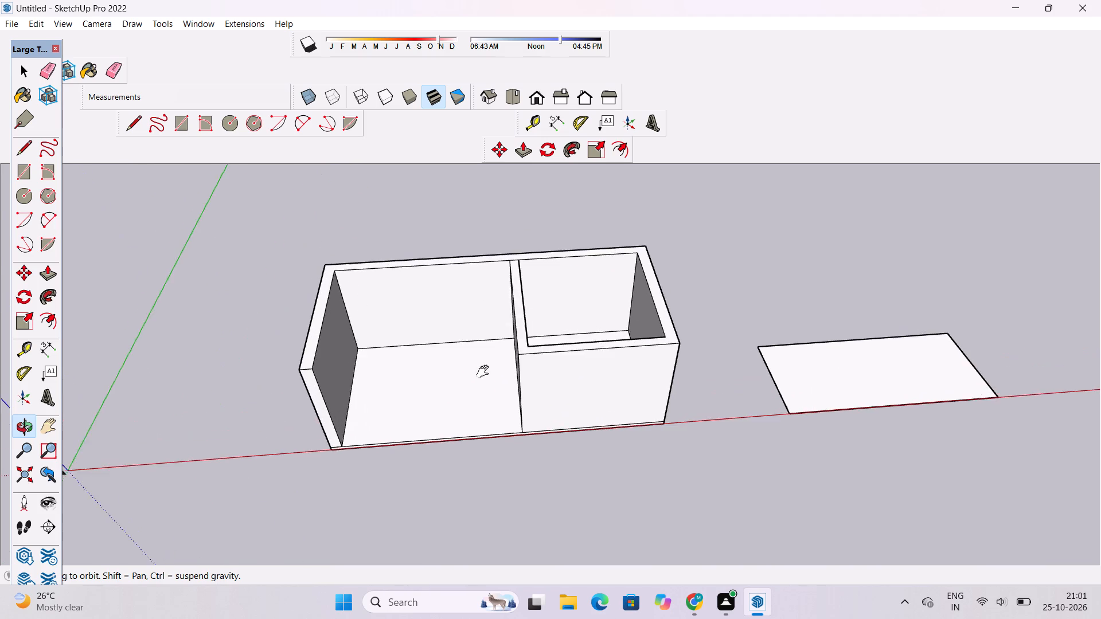
scroll(482, 372, "down", 2)
left_click_drag(399, 326, 397, 343, "shift")
left_click_drag(369, 308, 424, 341, "shift")
scroll(399, 342, "up", 4, "shift")
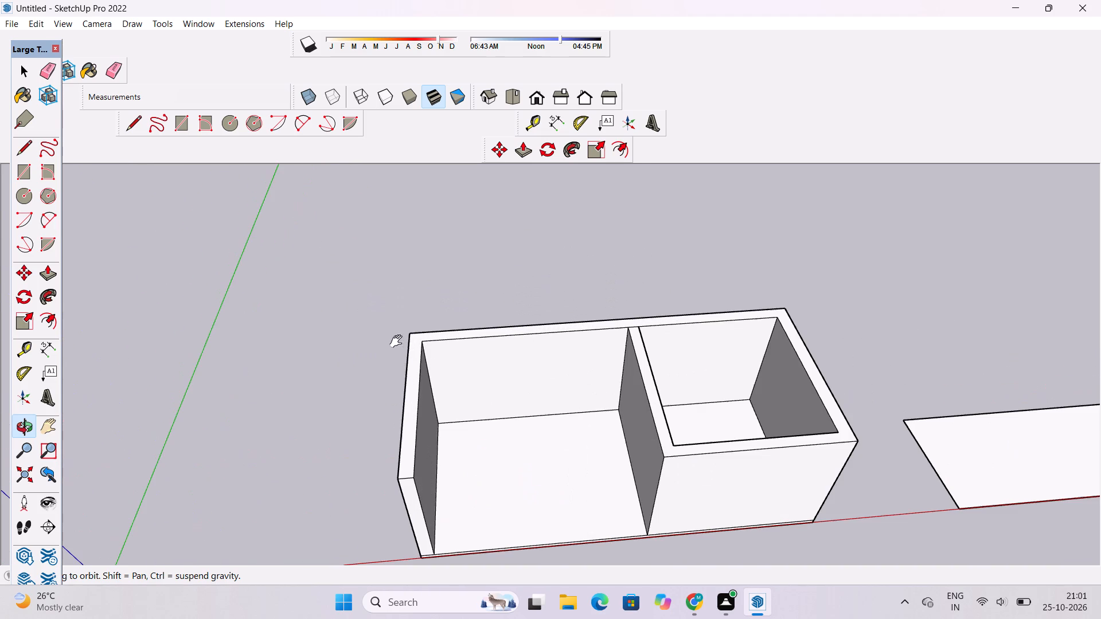
left_click(434, 354, "shift")
key("l")
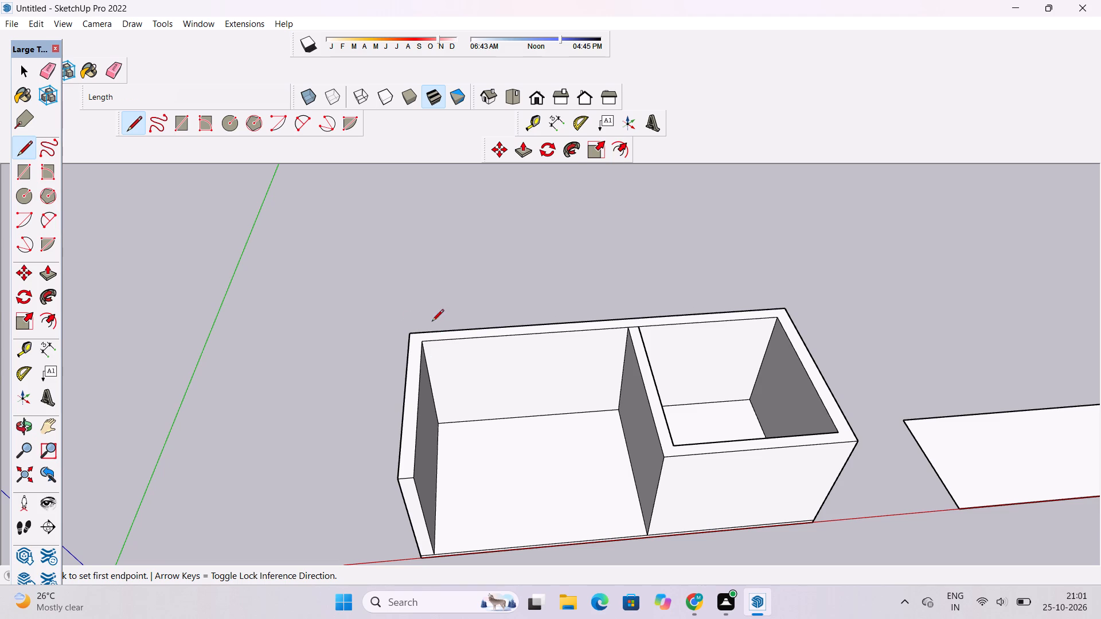
scroll(401, 325, "down", 3)
scroll(439, 333, "up", 13)
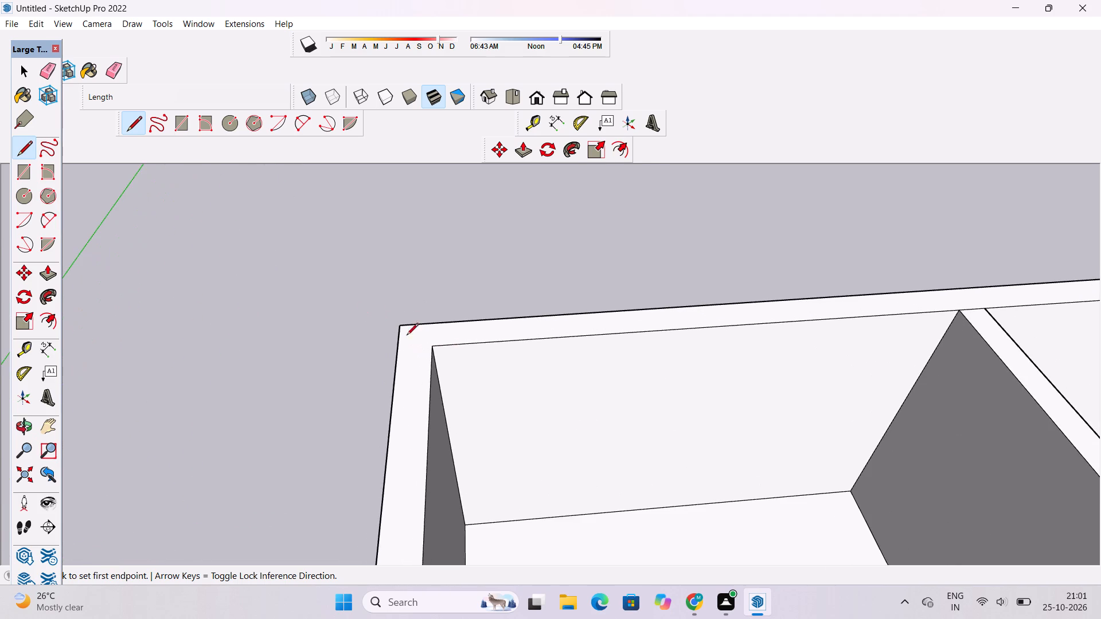
scroll(422, 337, "up", 8)
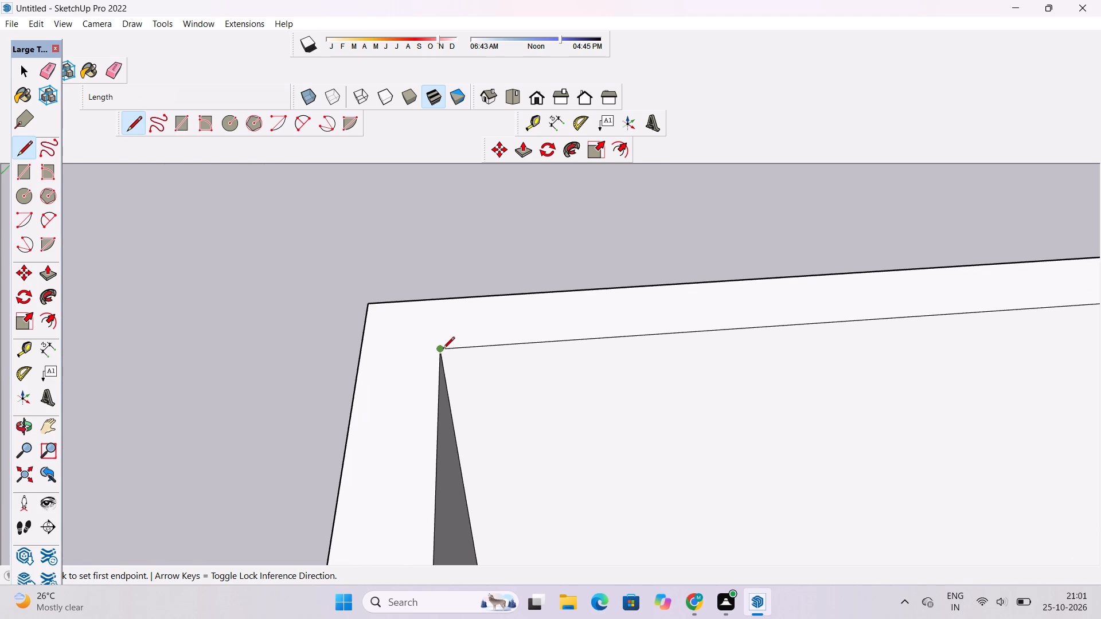
left_click(440, 350)
left_click(358, 352)
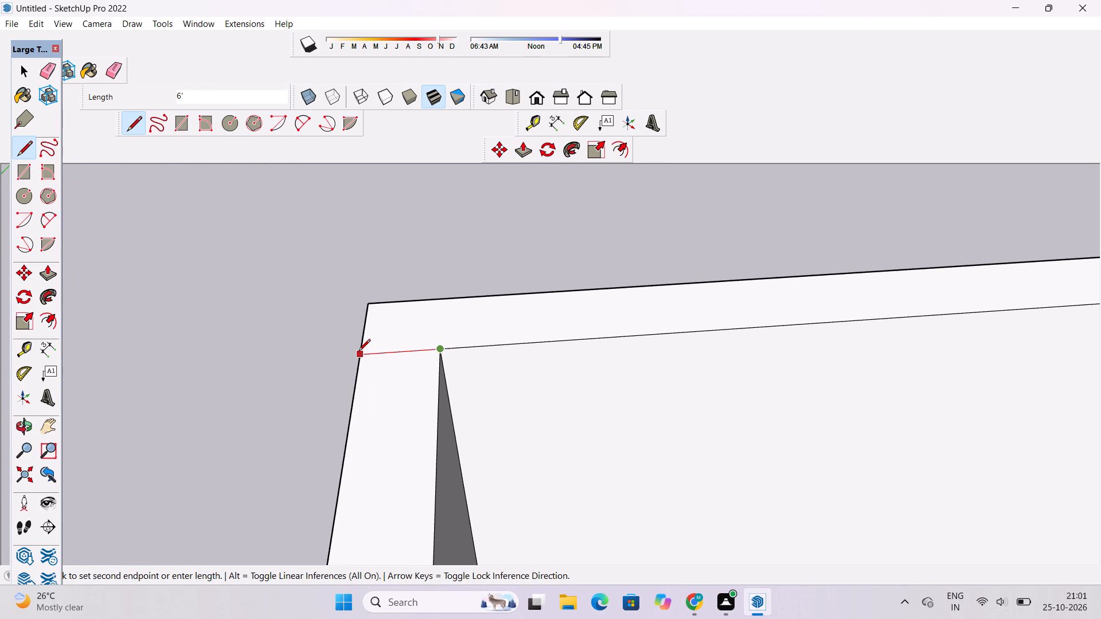
key("space")
Push/Pull the top face of the open-fronted room's end wall down 60' to remove that wall.
scroll(347, 336, "down", 16)
scroll(423, 283, "down", 1)
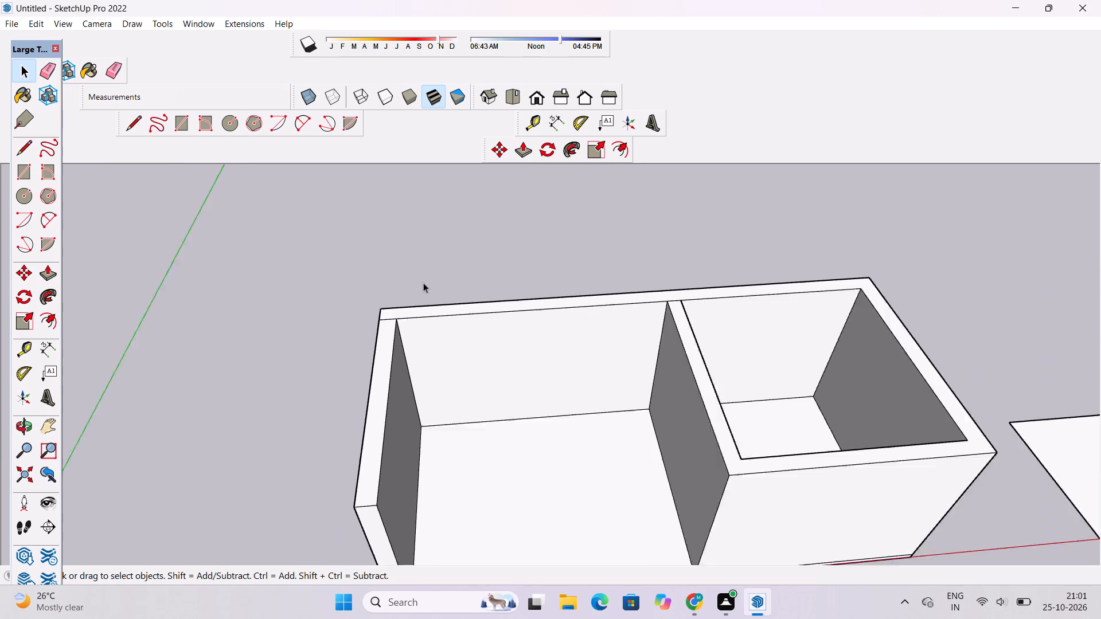
scroll(423, 283, "down", 2)
key("p")
scroll(397, 282, "down", 4)
scroll(397, 301, "up", 4)
left_click(391, 320)
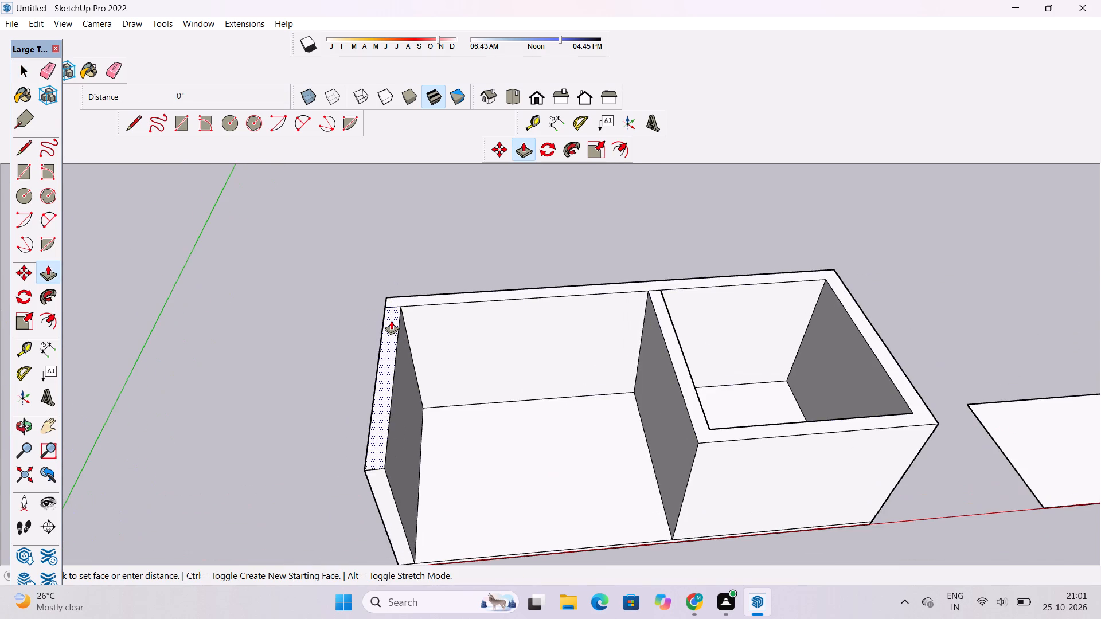
scroll(391, 320, "down", 7)
scroll(401, 425, "up", 6)
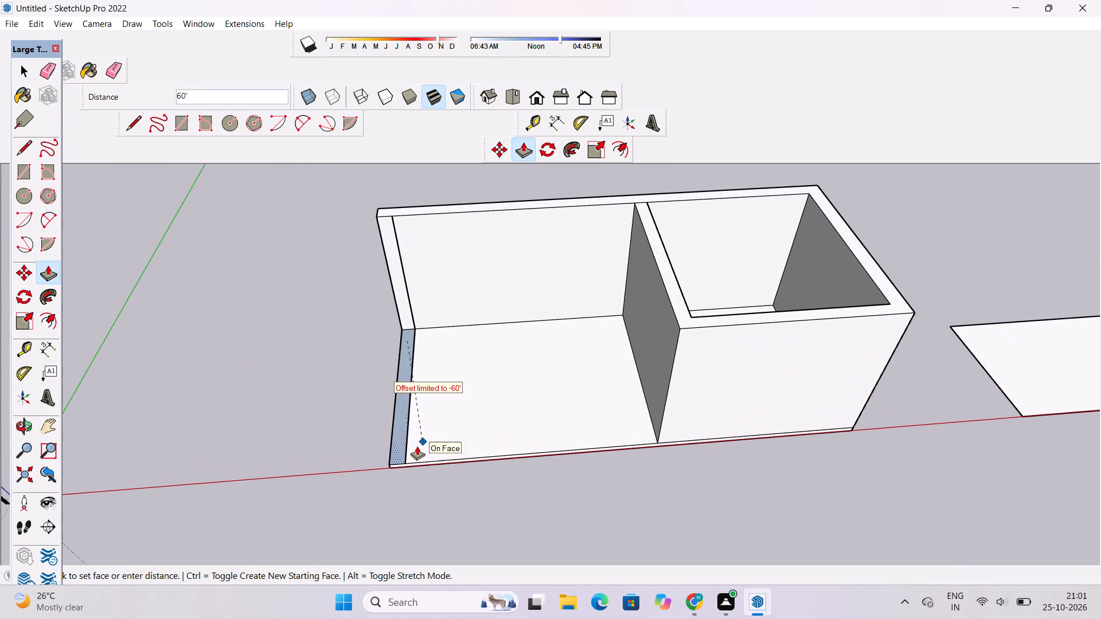
left_click(413, 448)
Draw a 76' by 6' rectangle over the floor strip where the open room's end wall was removed.
key("r")
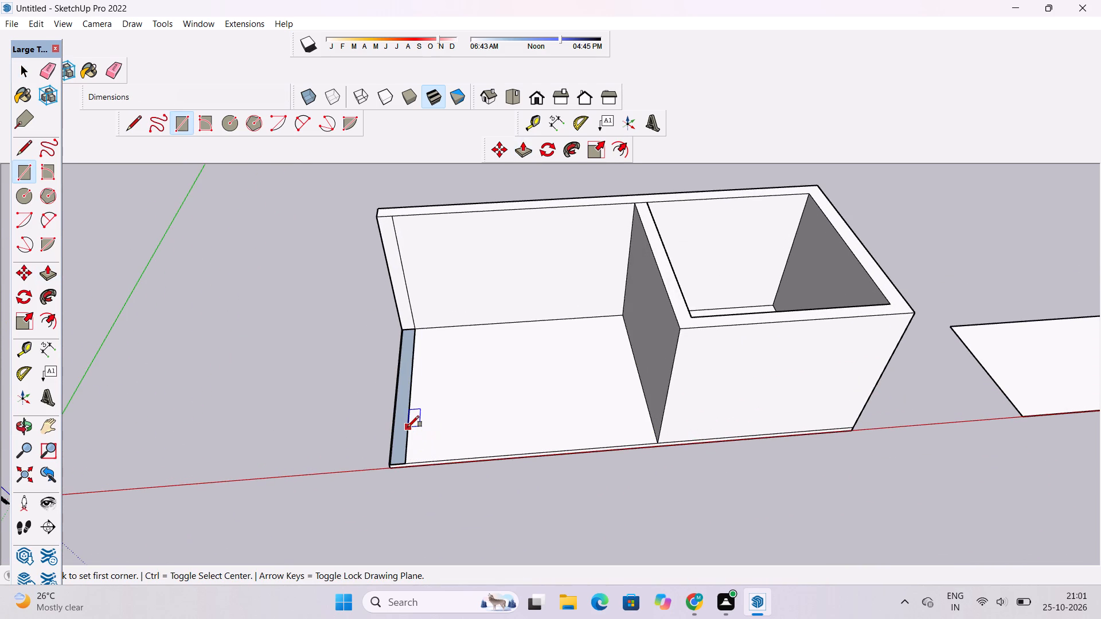
scroll(404, 424, "down", 1)
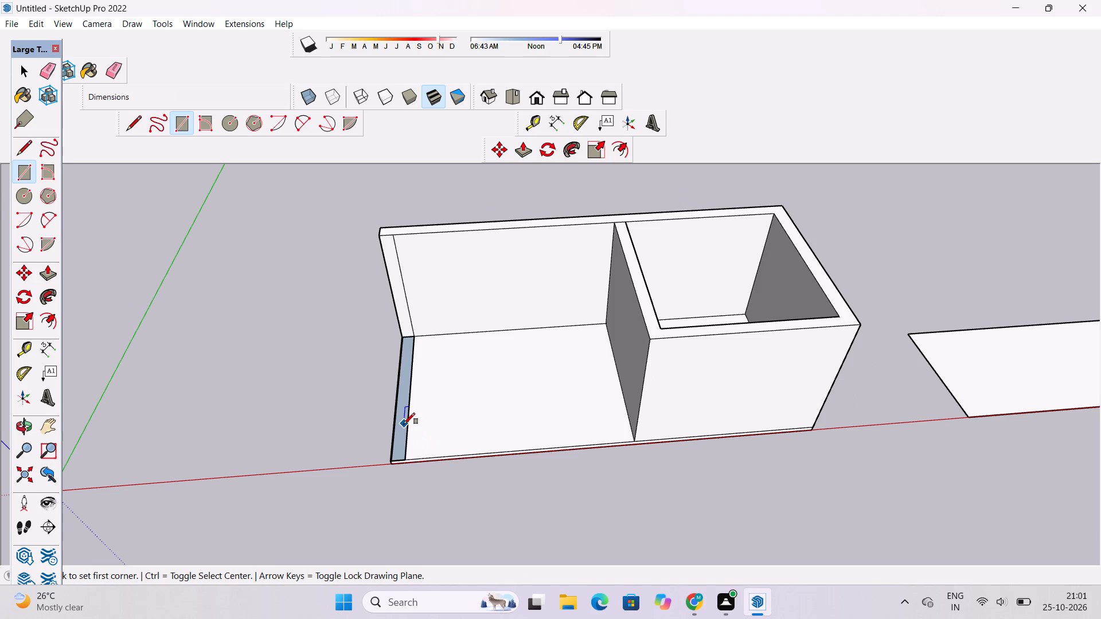
scroll(400, 371, "up", 3)
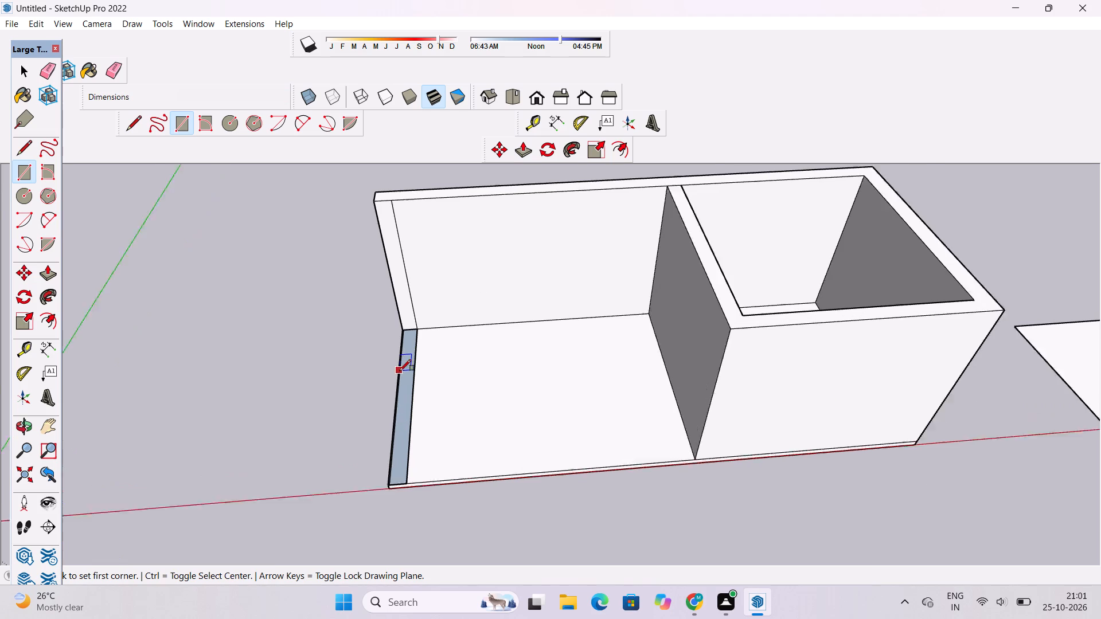
scroll(405, 327, "up", 4)
left_click(405, 327)
scroll(405, 327, "down", 11)
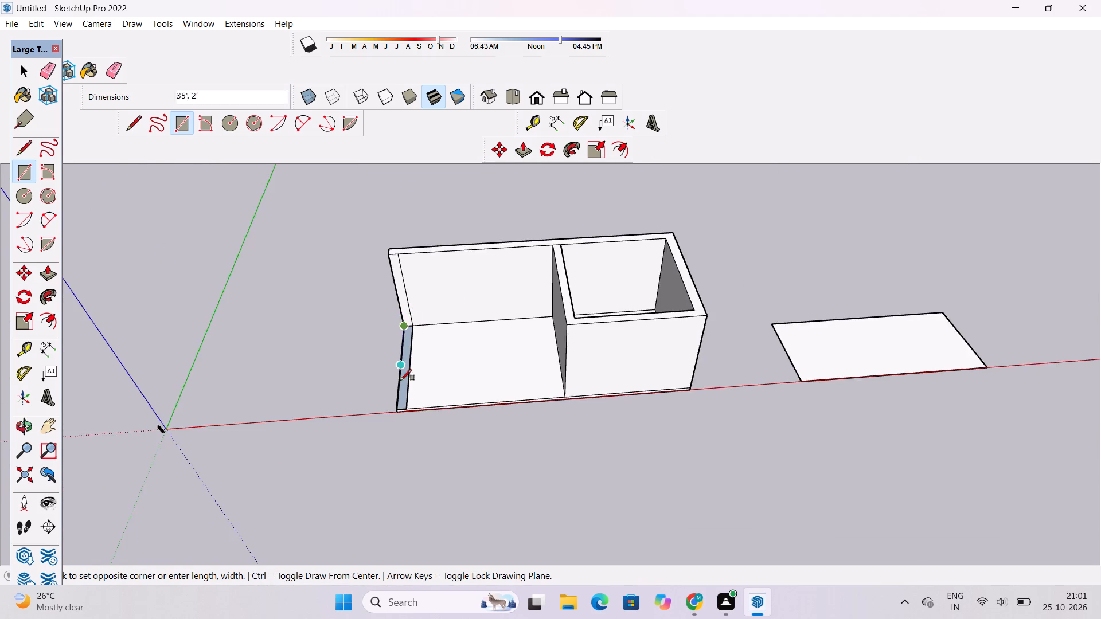
scroll(401, 409, "up", 10)
left_click(416, 406)
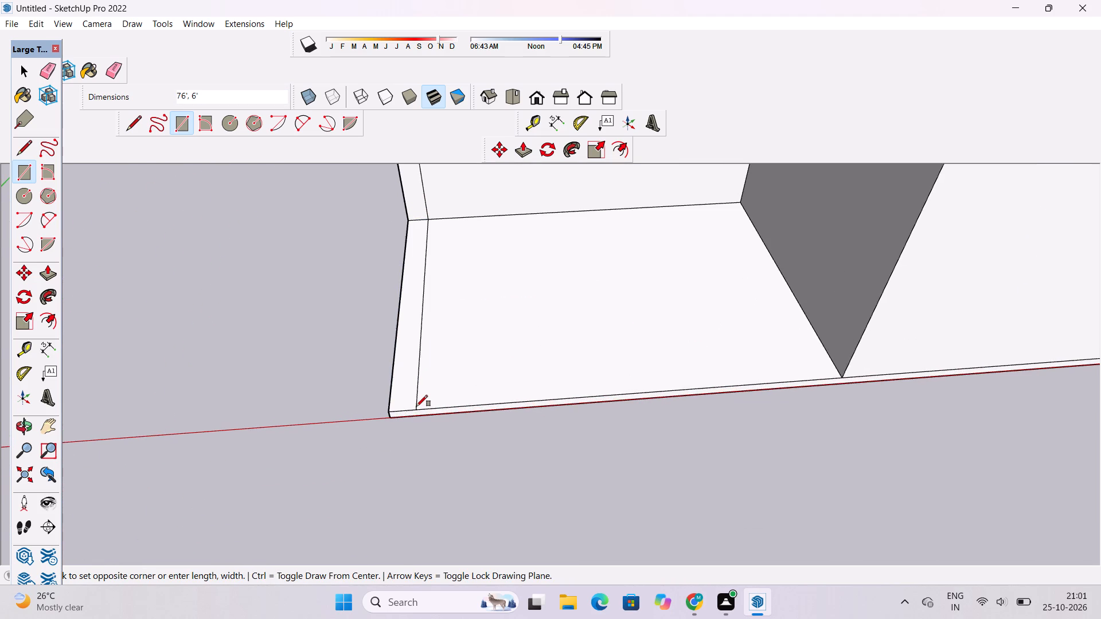
Erase the line separating the end strip from the rest of the open room's floor.
key("space")
type("e")
left_click_drag(430, 346, 416, 362)
Erase the leftover vertical line on the inner face of the open room's back wall, near its free end.
scroll(443, 380, "down", 4)
key("o")
left_click_drag(376, 390, 477, 330)
scroll(494, 314, "down", 6)
left_click_drag(392, 354, 400, 354)
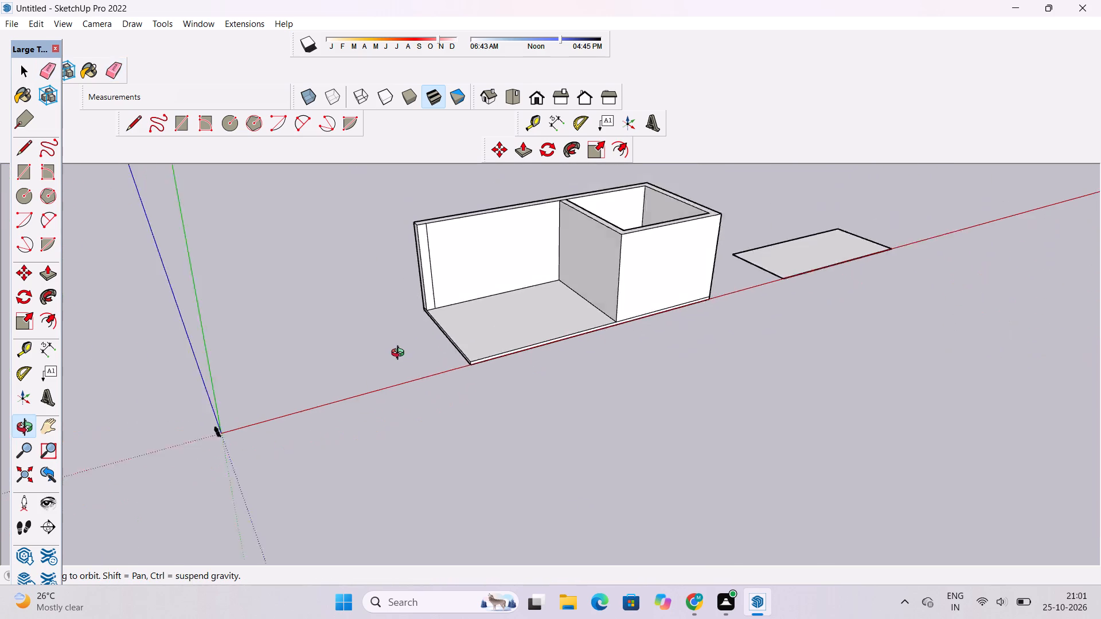
left_click_drag(400, 354, 493, 330)
scroll(501, 313, "up", 6)
left_click_drag(450, 366, 443, 380, "shift")
scroll(411, 439, "up", 2, "shift")
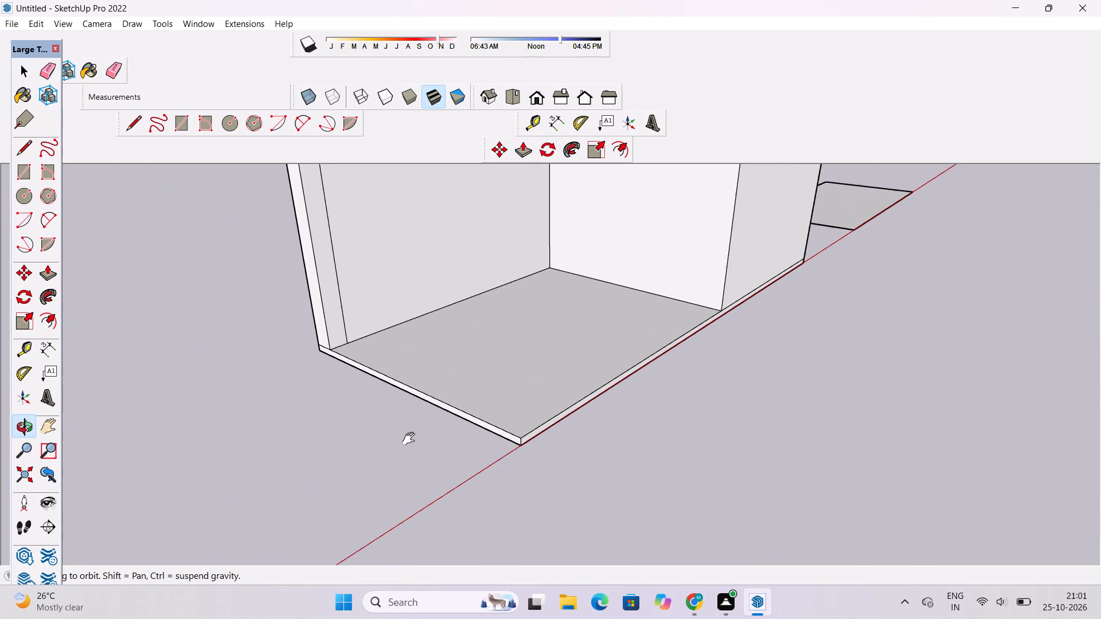
scroll(432, 382, "down", 7, "shift")
left_click_drag(482, 379, 389, 404, "shift")
scroll(388, 399, "down", 5)
left_click_drag(387, 410, 398, 429, "shift")
scroll(398, 429, "up", 4, "shift")
left_click_drag(346, 331, 368, 382, "shift")
left_click_drag(368, 384, 360, 368)
key("e")
left_click_drag(391, 319, 391, 327)
left_click_drag(389, 330, 389, 339)
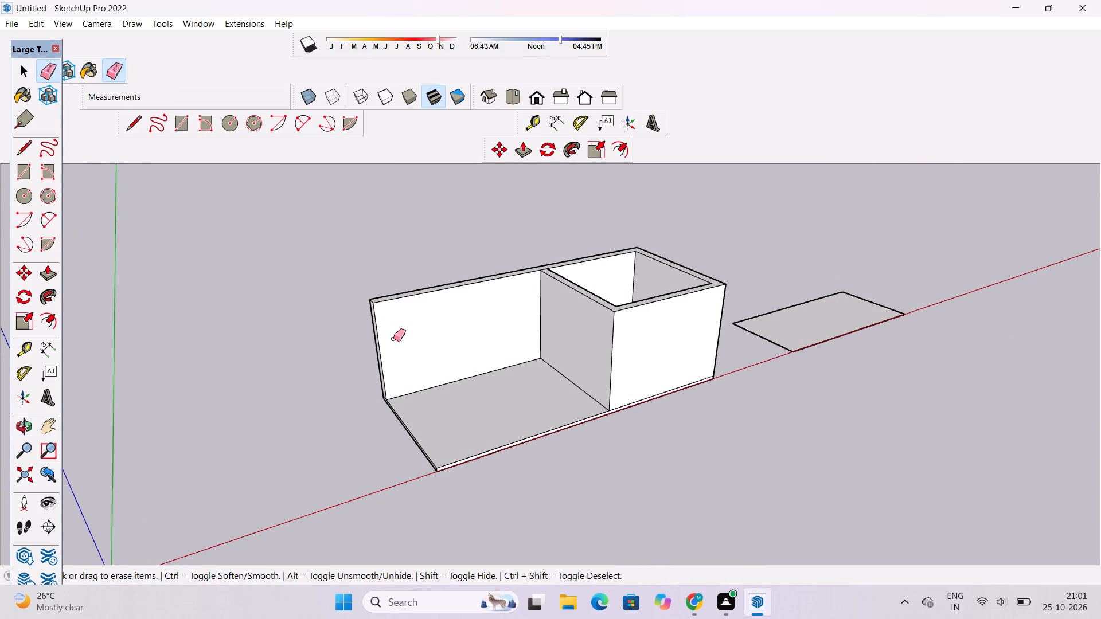
Push/Pull the end face of the open room's floor slab outward 20' along the red axis.
scroll(405, 333, "down", 1)
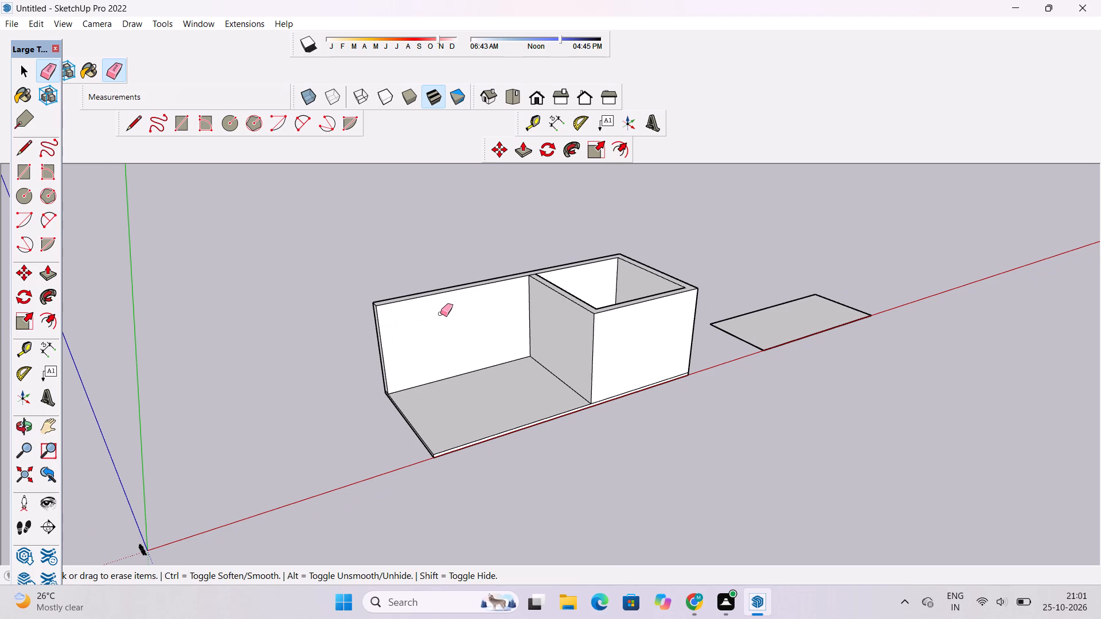
key("p")
scroll(602, 273, "down", 2)
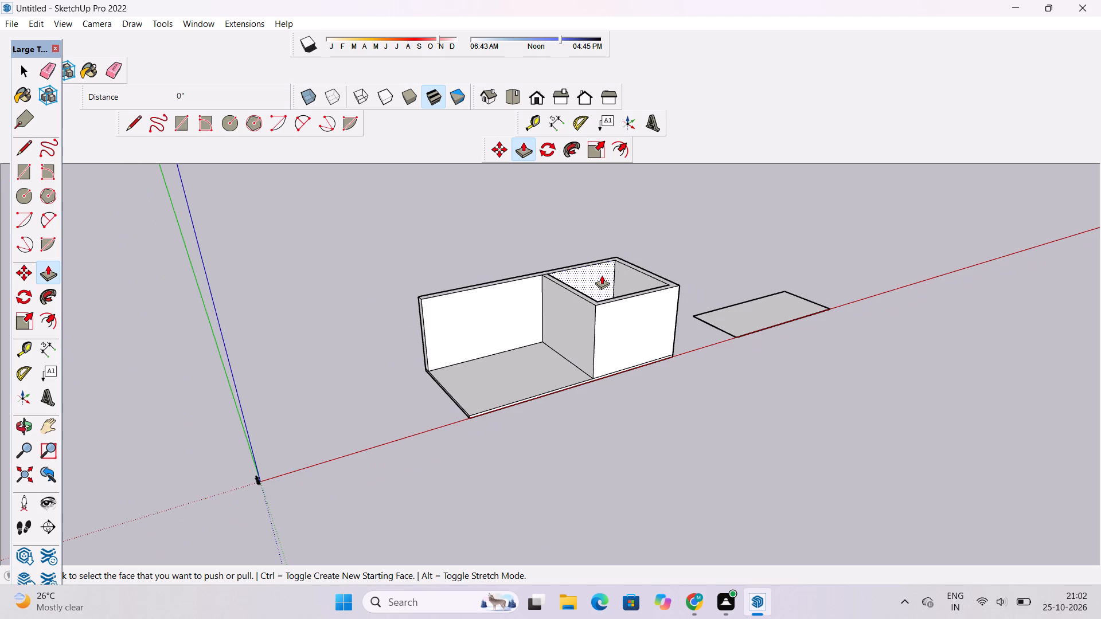
scroll(602, 275, "down", 2)
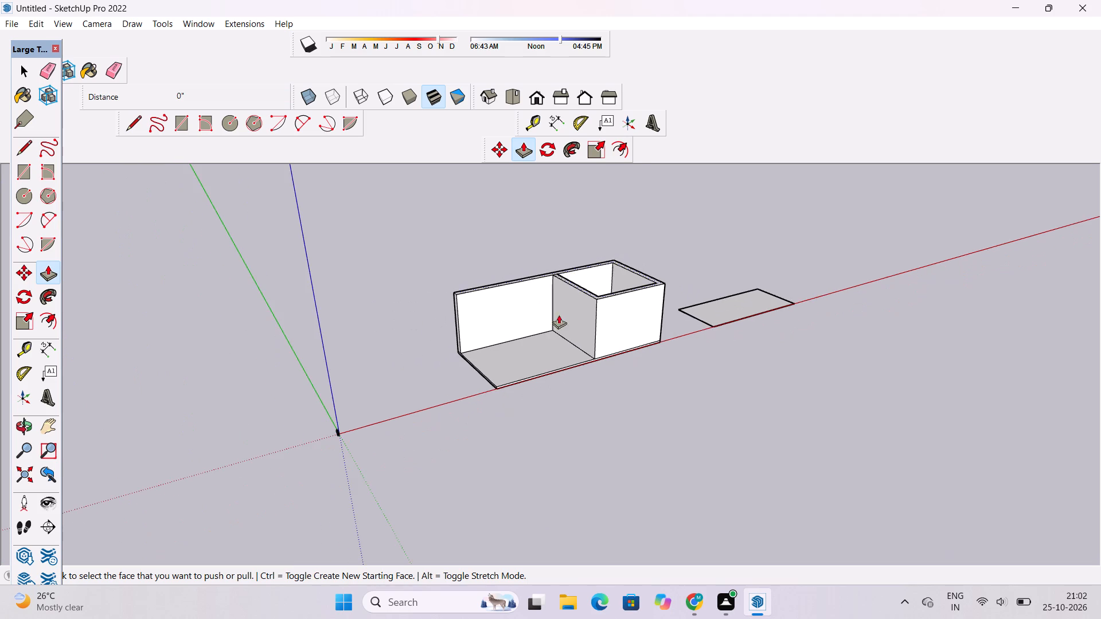
scroll(451, 379, "up", 4)
scroll(519, 379, "up", 13)
scroll(360, 389, "down", 5)
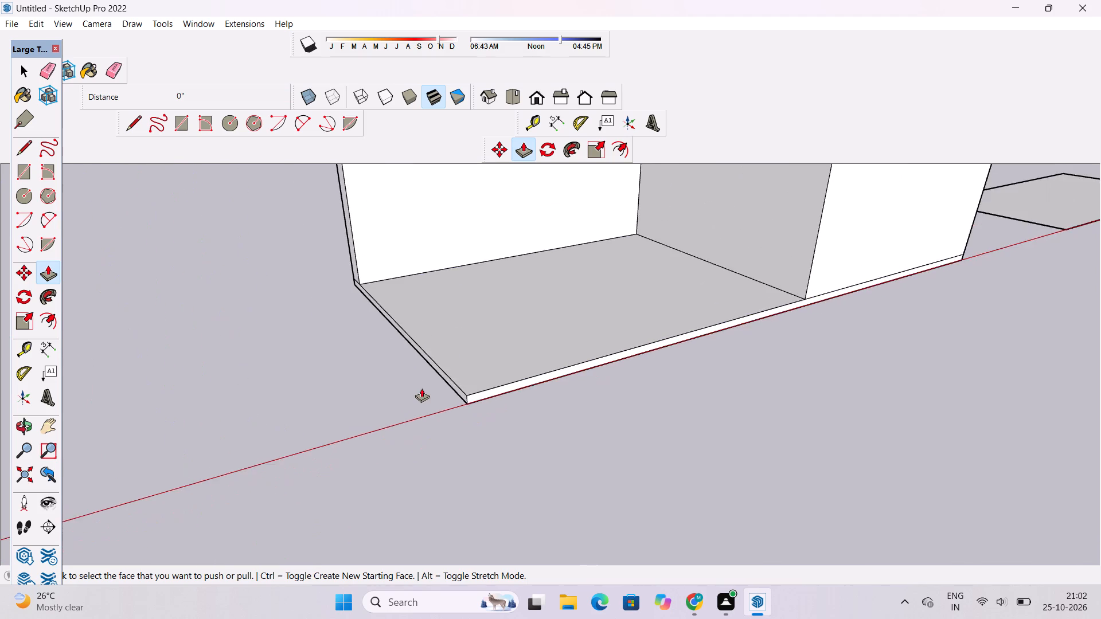
scroll(421, 388, "up", 9)
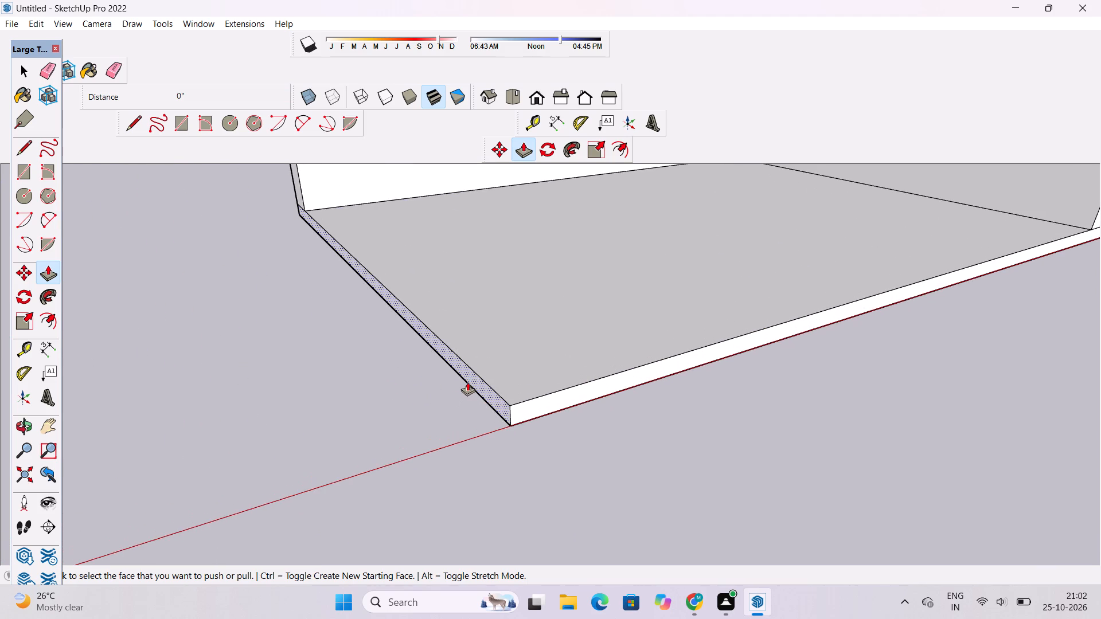
scroll(467, 382, "down", 9)
left_click(468, 381)
scroll(468, 381, "down", 8)
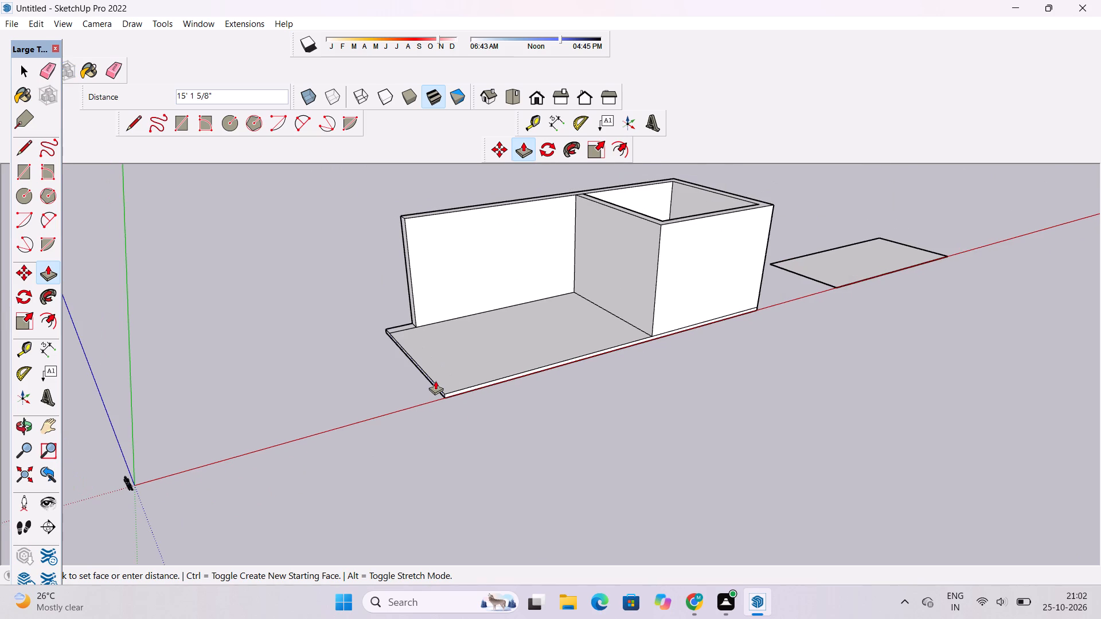
type("20'")
key("Return")
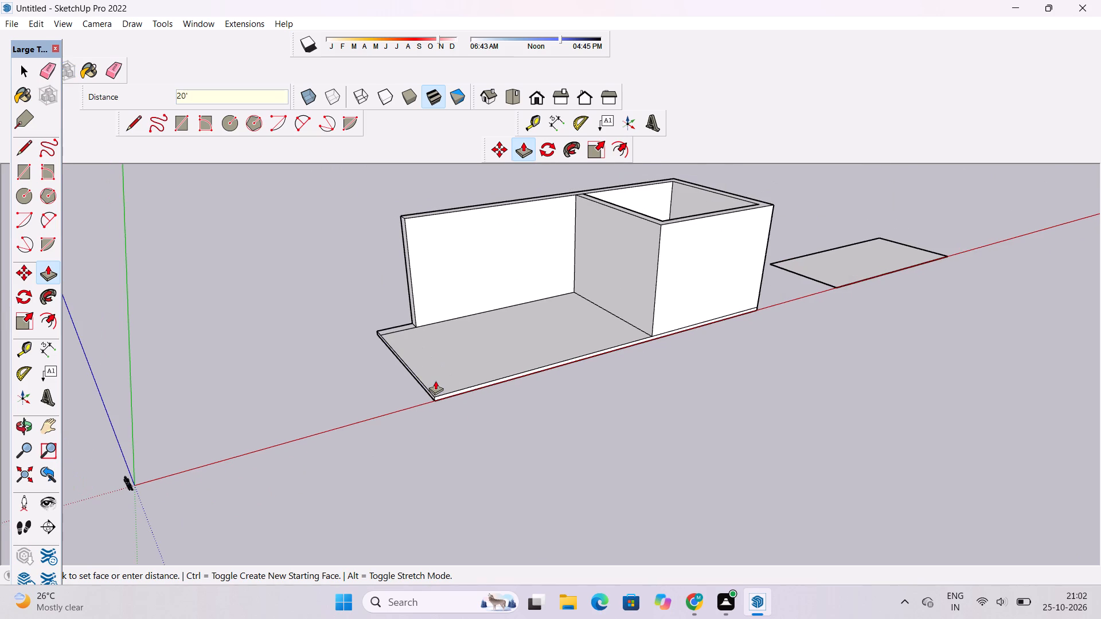
Push/Pull the back wall's free end face outward until it is flush with the extended floor slab's end.
scroll(379, 276, "up", 8)
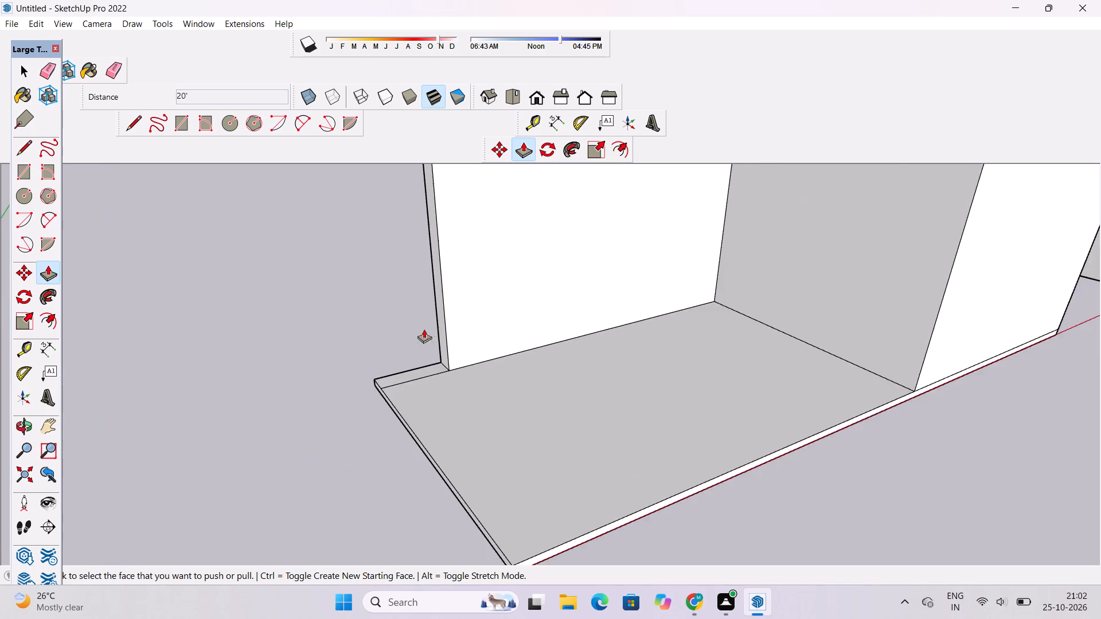
scroll(424, 329, "up", 5)
left_click(451, 342)
scroll(451, 342, "down", 6)
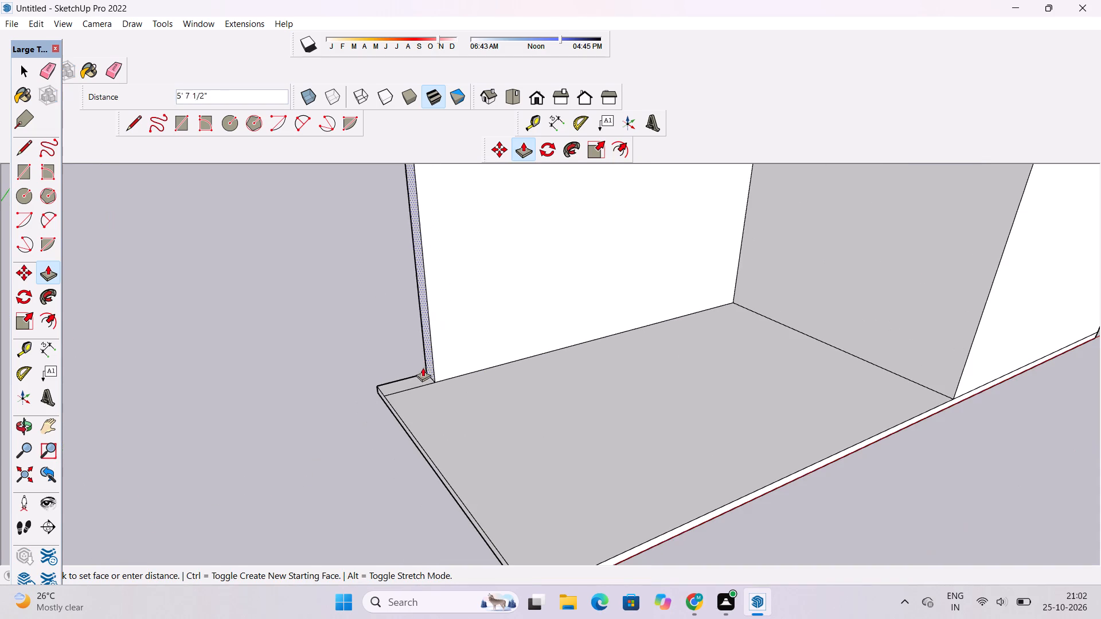
left_click(390, 399)
key("space")
Examine the extended floor slab and back wall of the open room from several angles.
type("o")
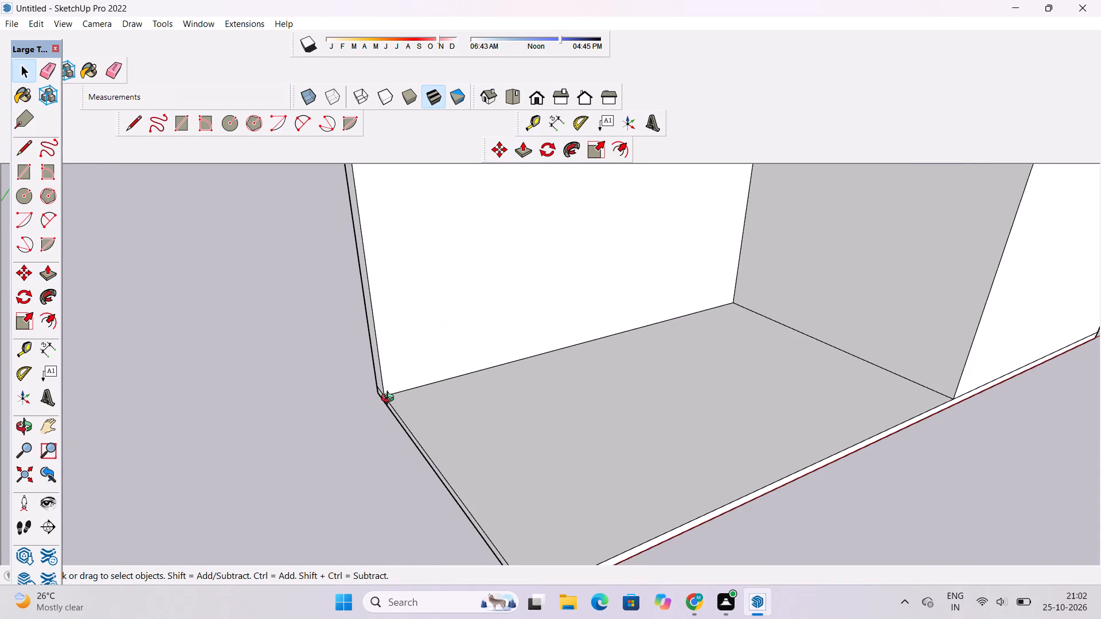
scroll(392, 392, "down", 5)
left_click_drag(435, 406, 386, 402)
scroll(385, 390, "down", 4)
left_click_drag(519, 395, 404, 399, "shift")
left_click_drag(404, 399, 397, 444)
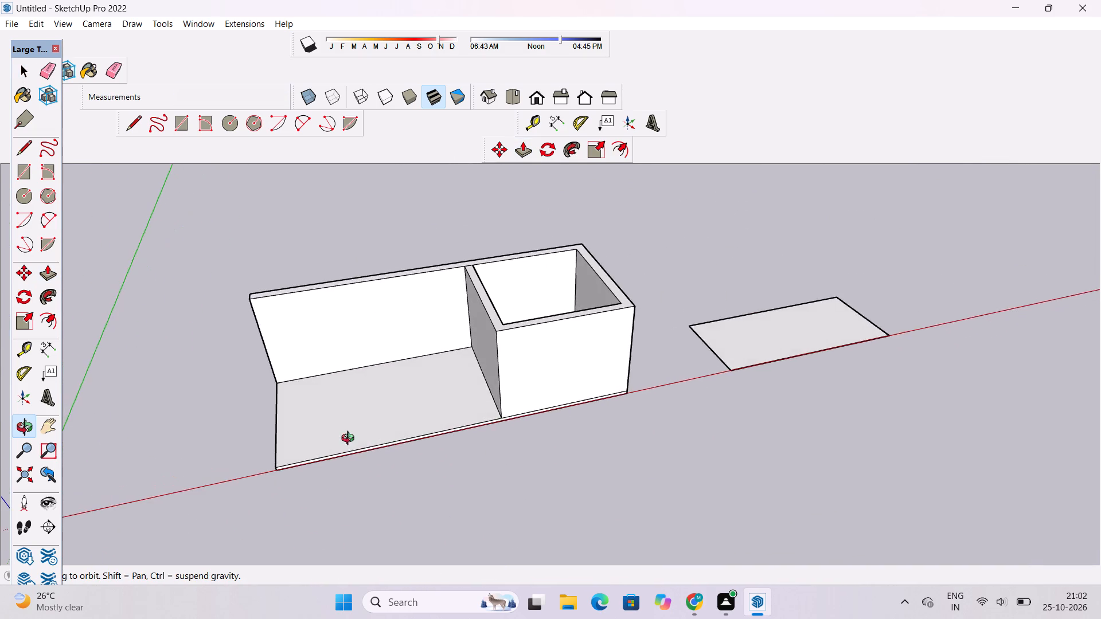
scroll(338, 437, "up", 3)
left_click_drag(288, 424, 437, 420, "shift")
scroll(454, 406, "down", 5)
left_click_drag(548, 433, 450, 341)
scroll(421, 348, "up", 2)
left_click_drag(421, 363, 425, 385, "shift")
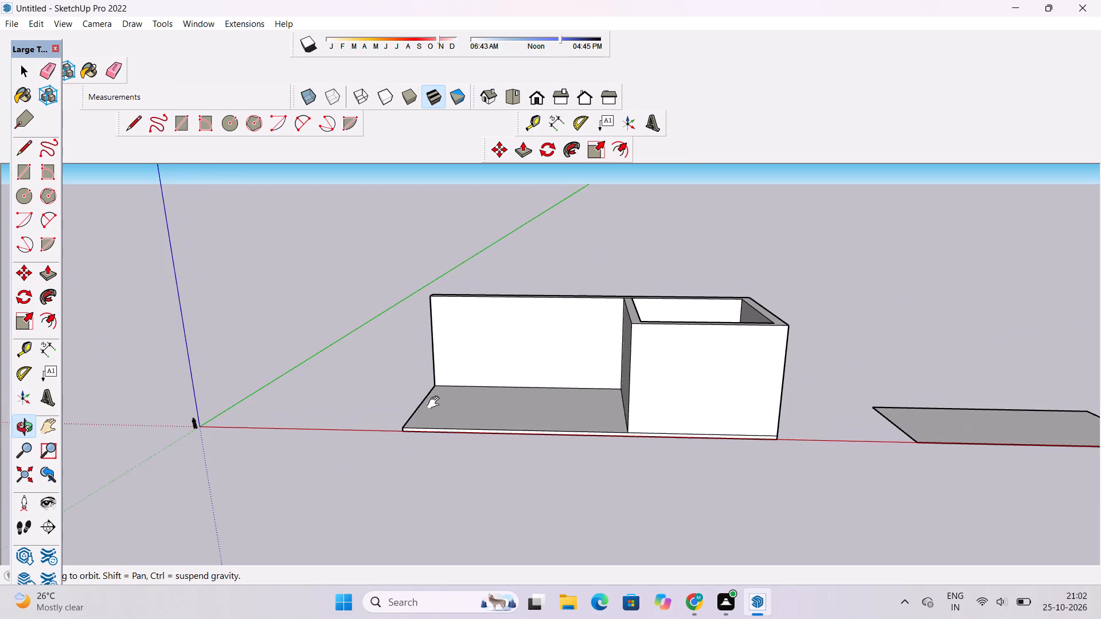
left_click_drag(440, 411, 467, 475)
scroll(456, 468, "up", 3)
left_click_drag(466, 459, 443, 421, "shift")
left_click_drag(443, 421, 461, 458)
scroll(406, 395, "up", 4)
left_click_drag(404, 386, 404, 432, "shift")
left_click_drag(381, 436, 473, 437)
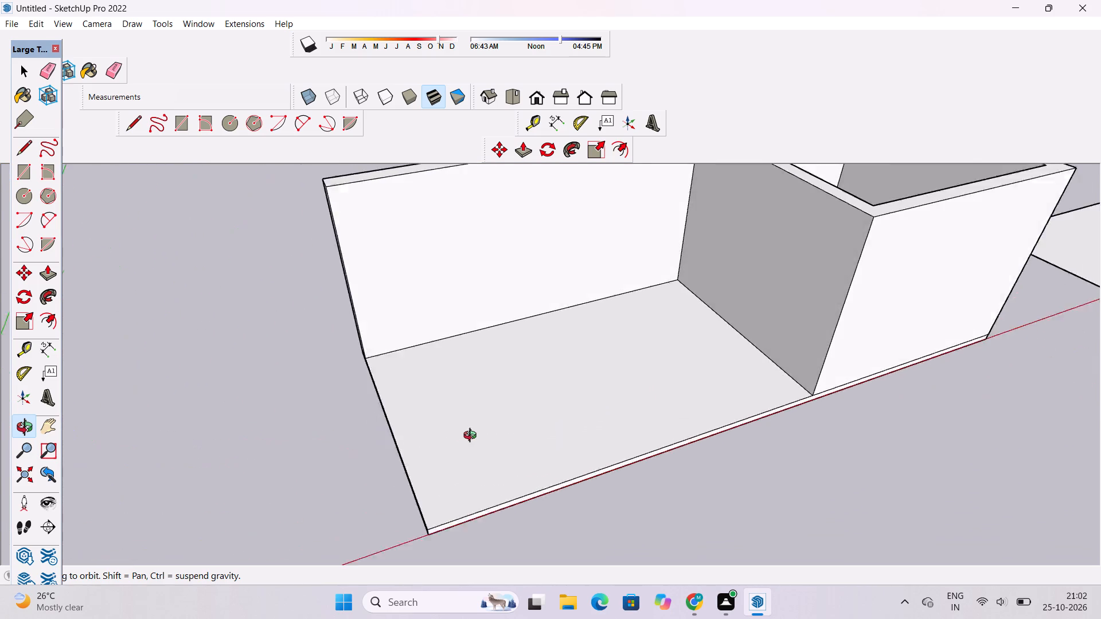
left_click_drag(473, 437, 487, 436)
scroll(455, 467, "up", 3)
left_click_drag(439, 460, 439, 471, "shift")
left_click_drag(432, 471, 463, 385)
scroll(467, 370, "down", 4)
left_click_drag(464, 376, 432, 424)
left_click_drag(432, 424, 429, 441, "shift")
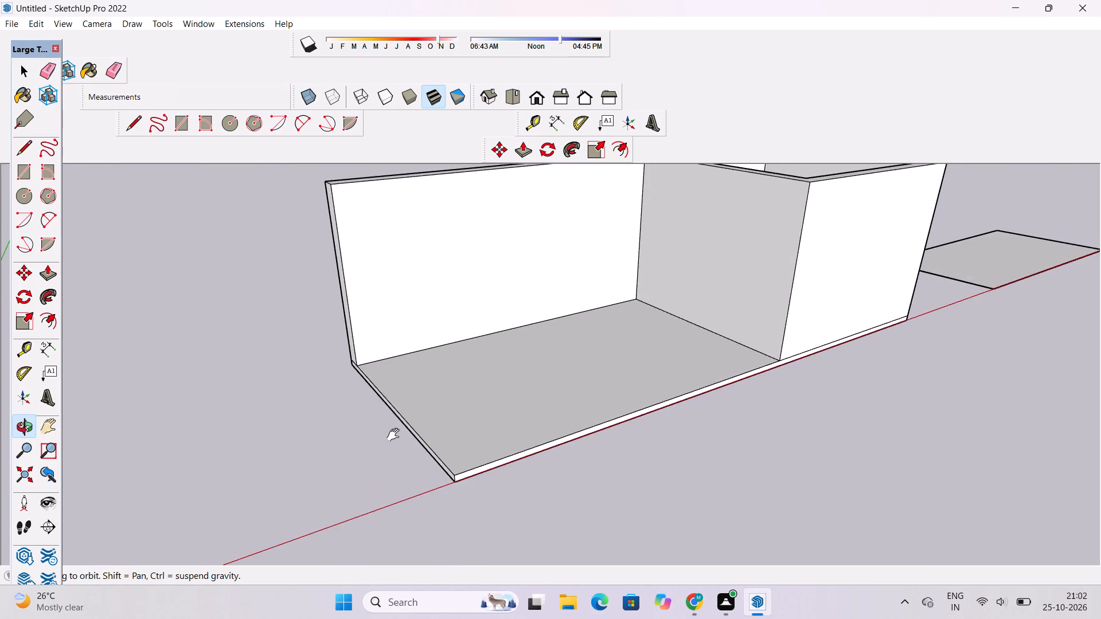
scroll(399, 421, "up", 3, "shift")
left_click_drag(454, 405, 427, 409, "shift")
Place a guide on the open room's floor, parallel to the slab's free end edge and offset 5' inward.
key("t")
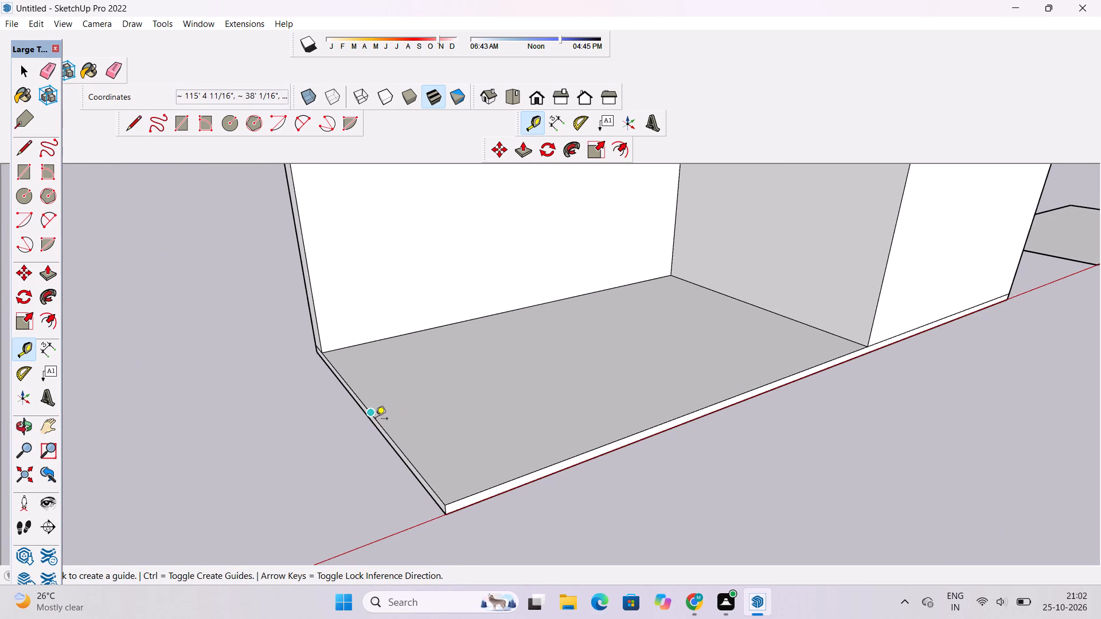
left_click(373, 415)
scroll(373, 415, "down", 4)
scroll(393, 406, "up", 2)
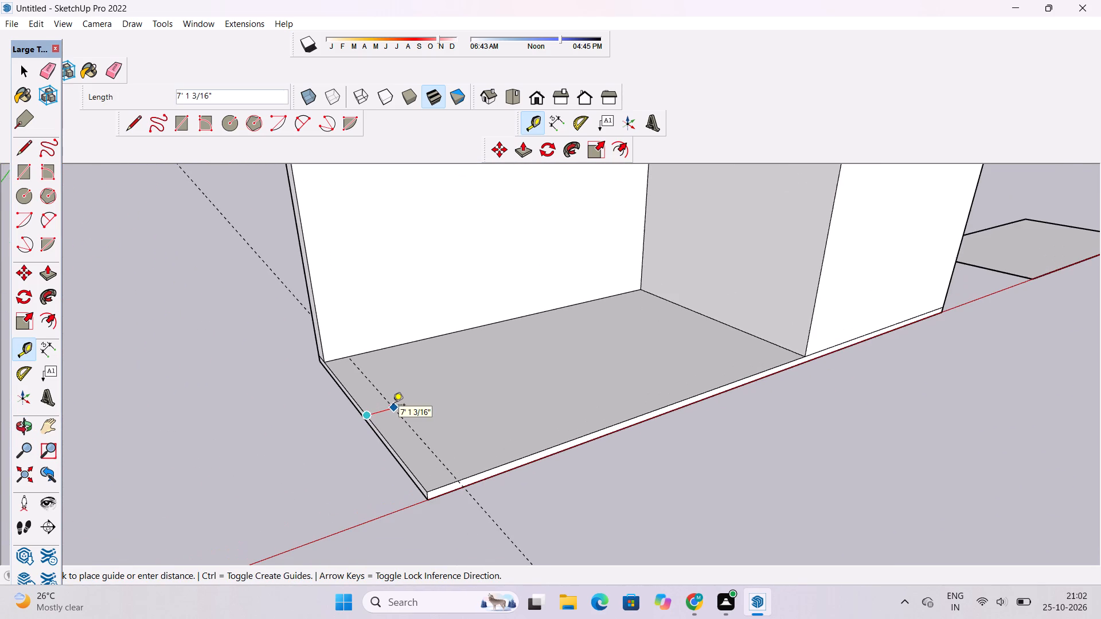
type("5'")
key("Return")
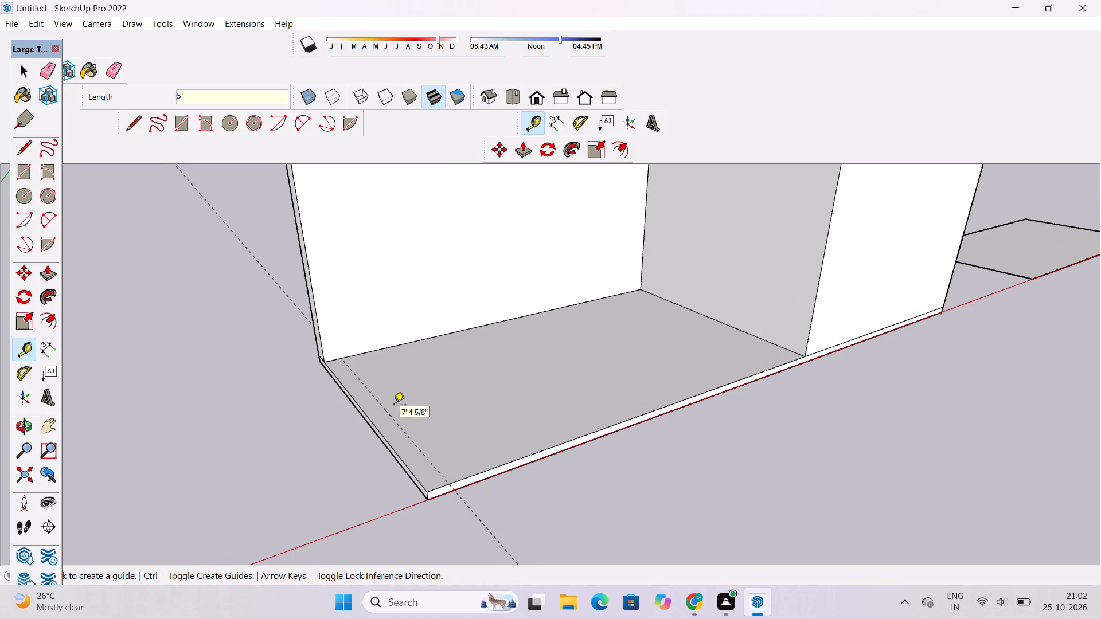
Draw a 76' line along the guide from the back wall's base to the floor's front edge.
scroll(394, 406, "up", 1)
key("l")
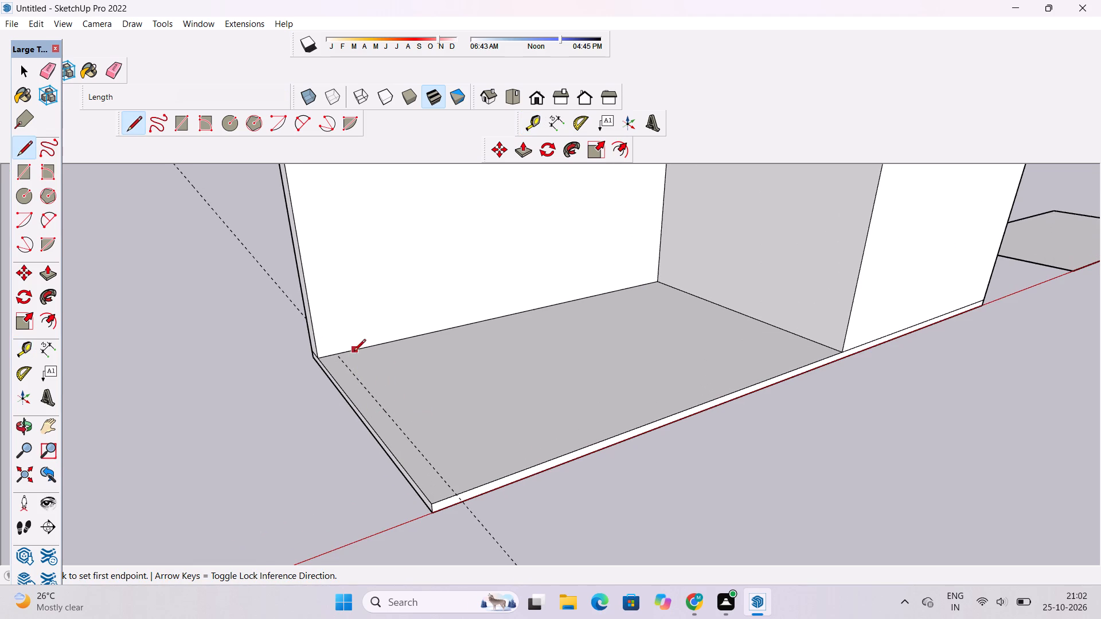
left_click(336, 353)
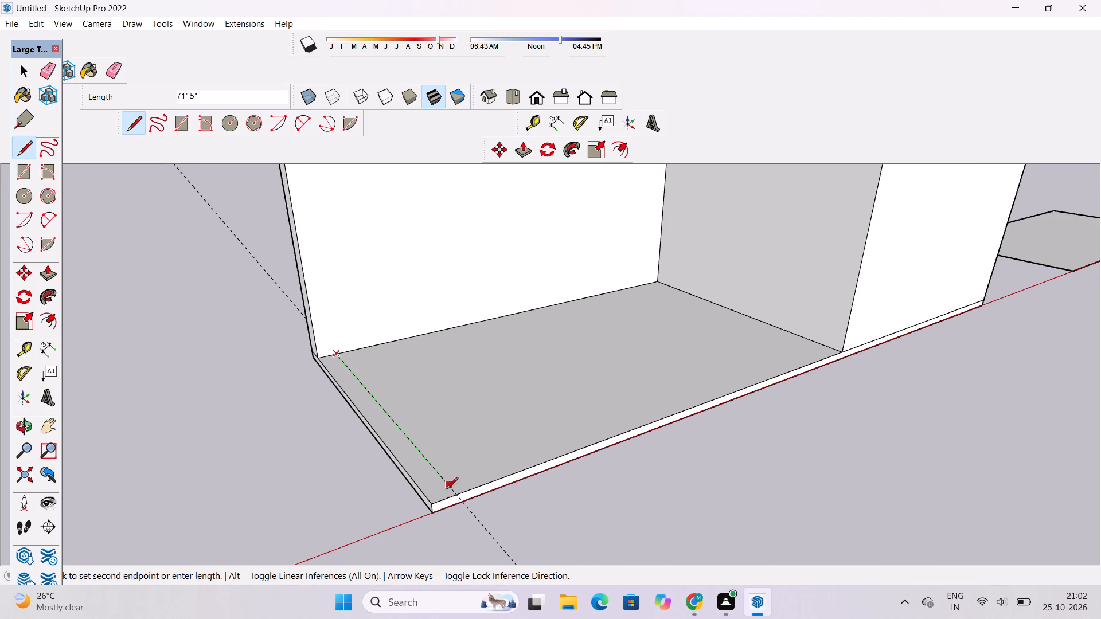
left_click(456, 497)
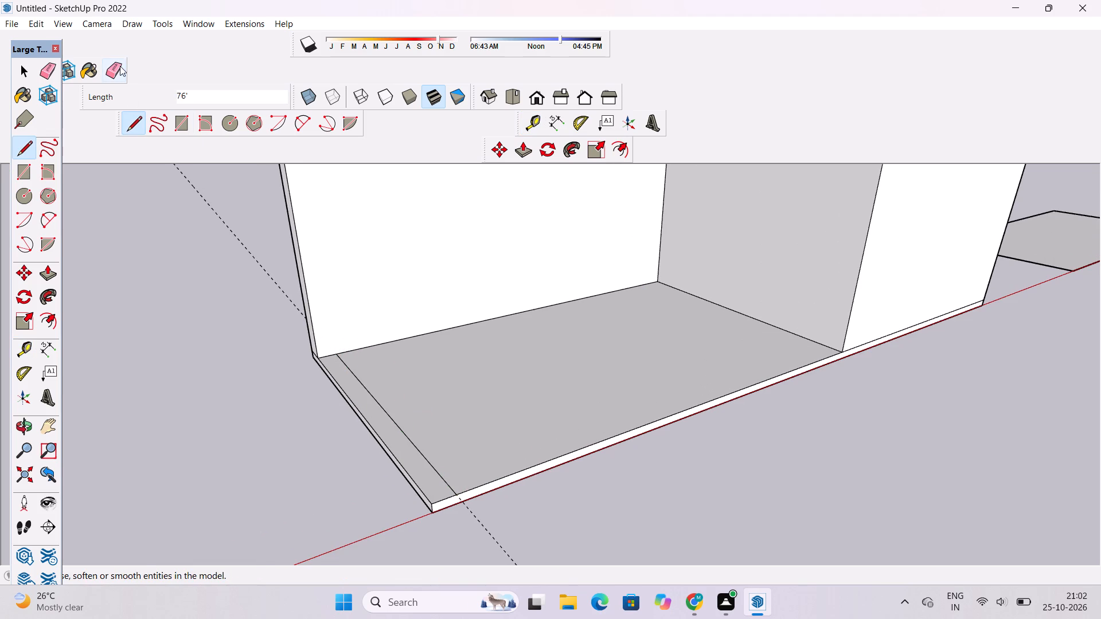
Erase the guide used to lay out the floor strip.
left_click(120, 66)
left_click_drag(248, 241, 243, 258)
Push/Pull the 5' floor strip up to the top of the enclosed room's walls to form a new end wall.
scroll(198, 338, "down", 5)
key("o")
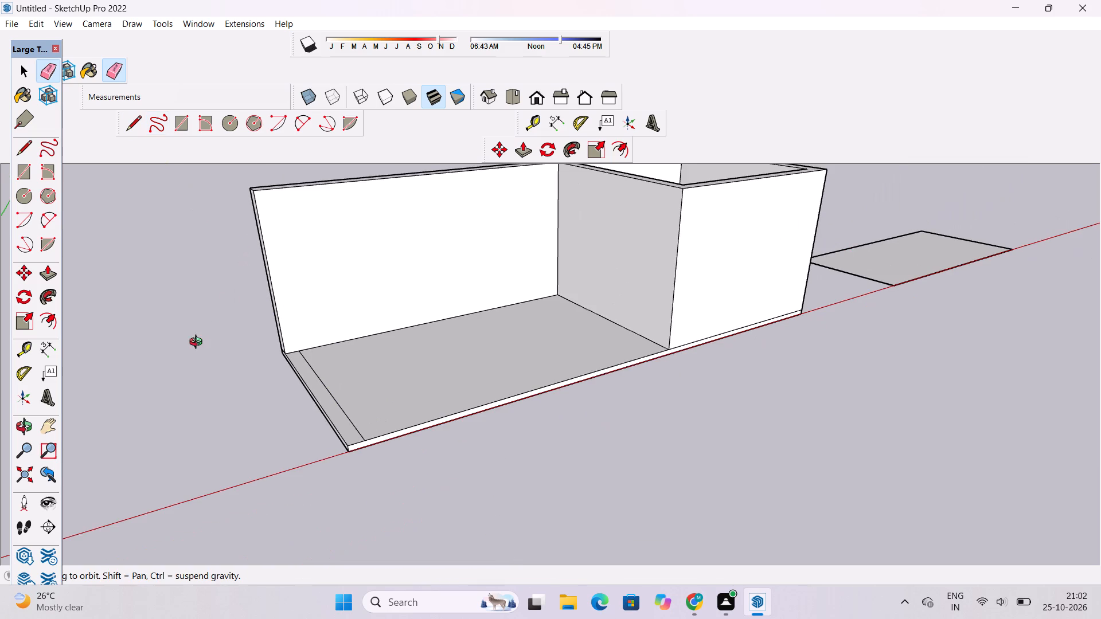
left_click_drag(408, 368, 364, 379)
scroll(256, 431, "up", 3)
scroll(256, 431, "down", 6)
left_click_drag(267, 434, 310, 456)
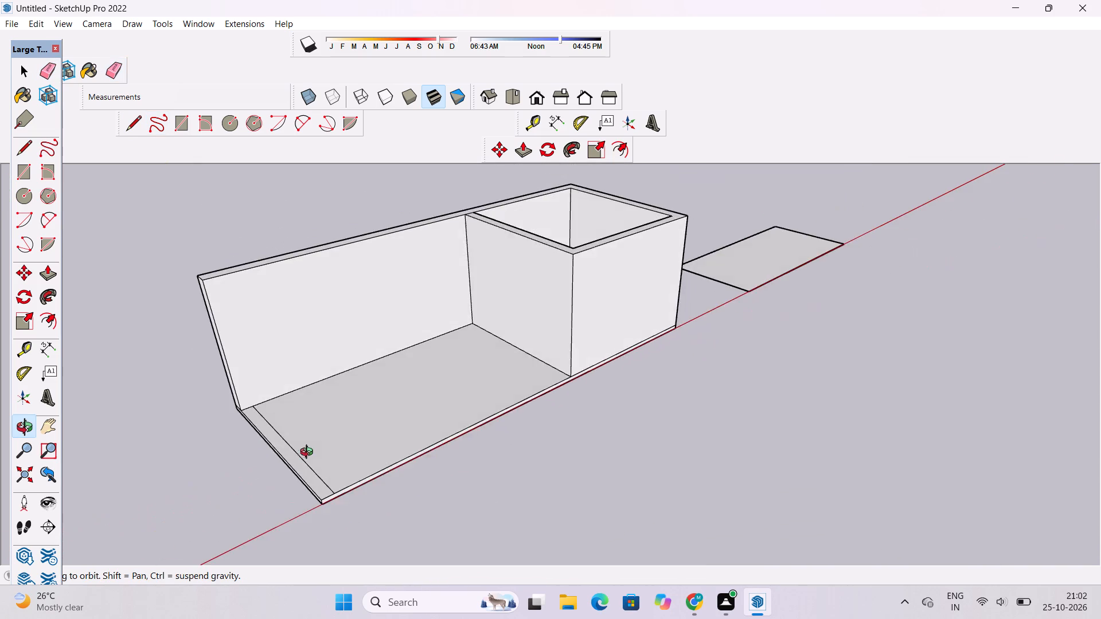
scroll(279, 450, "up", 2)
left_click_drag(278, 441, 295, 452, "shift")
key("p")
left_click(288, 448)
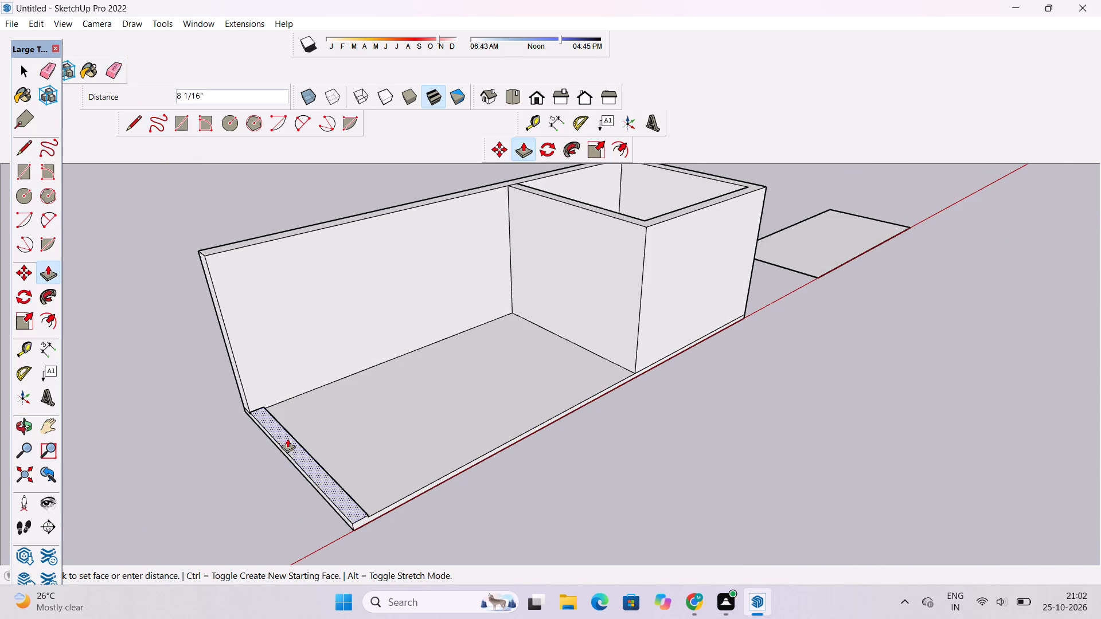
scroll(284, 428, "down", 4)
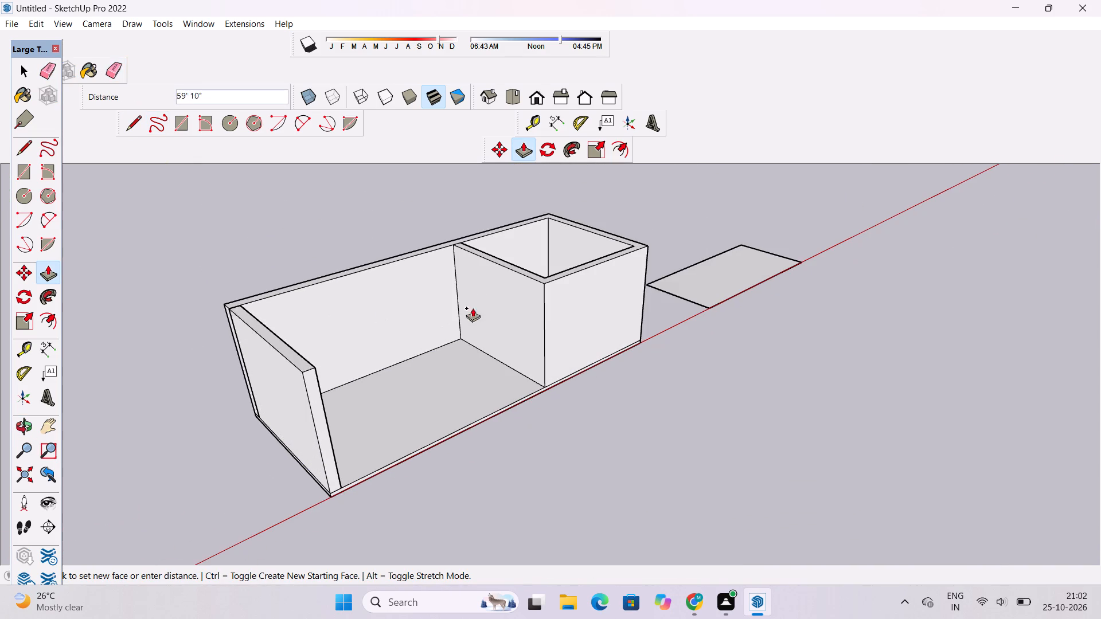
left_click(540, 283)
key("space")
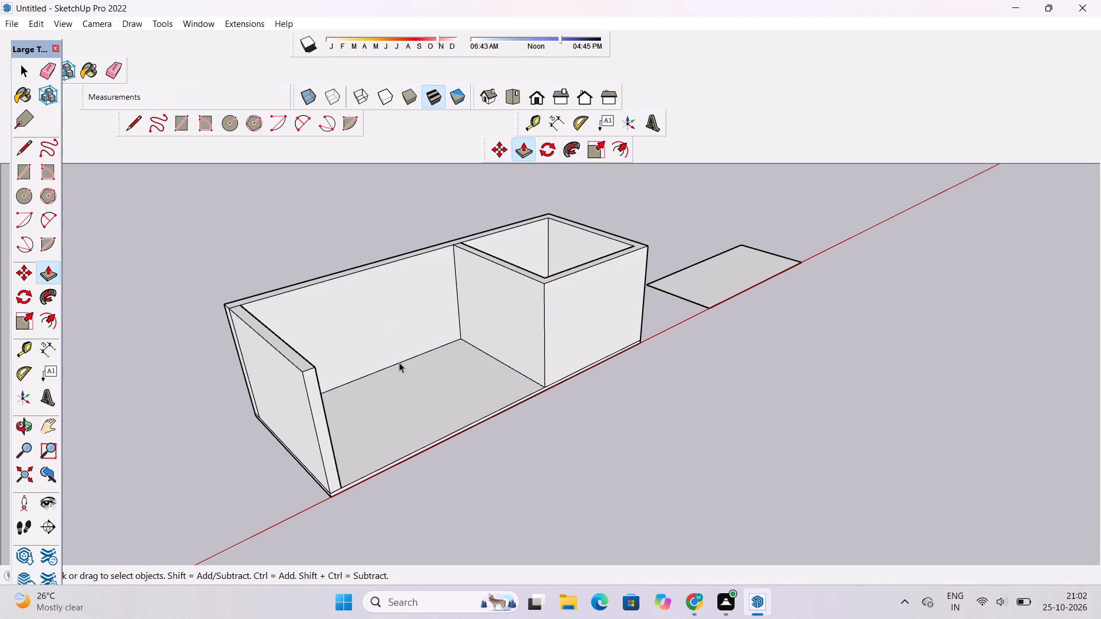
Push/Pull the separate rectangle beside the building up 1' into a thin slab.
type("o")
left_click_drag(438, 354, 359, 389, "shift")
left_click_drag(512, 355, 482, 366, "shift")
key("space")
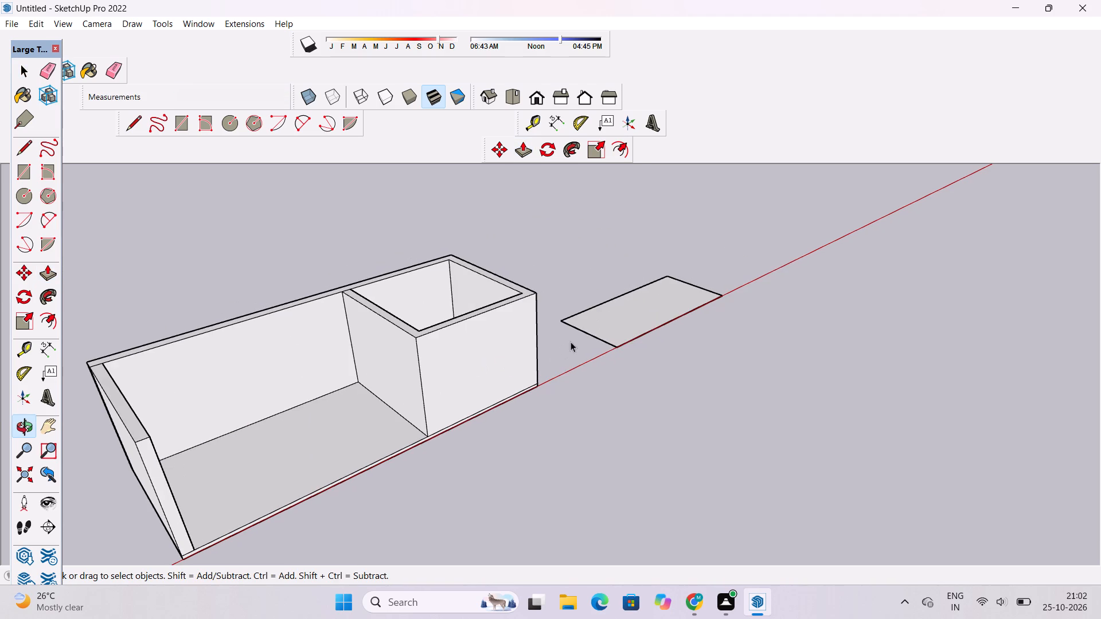
left_click(619, 309)
key("p")
left_click(619, 309)
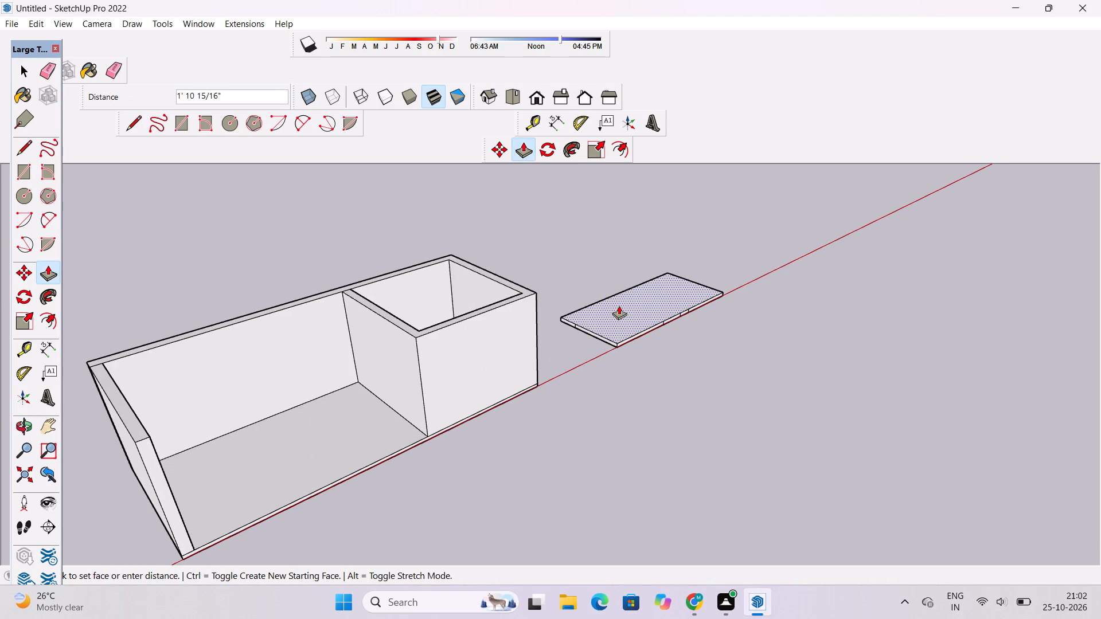
type("1'")
key("Return")
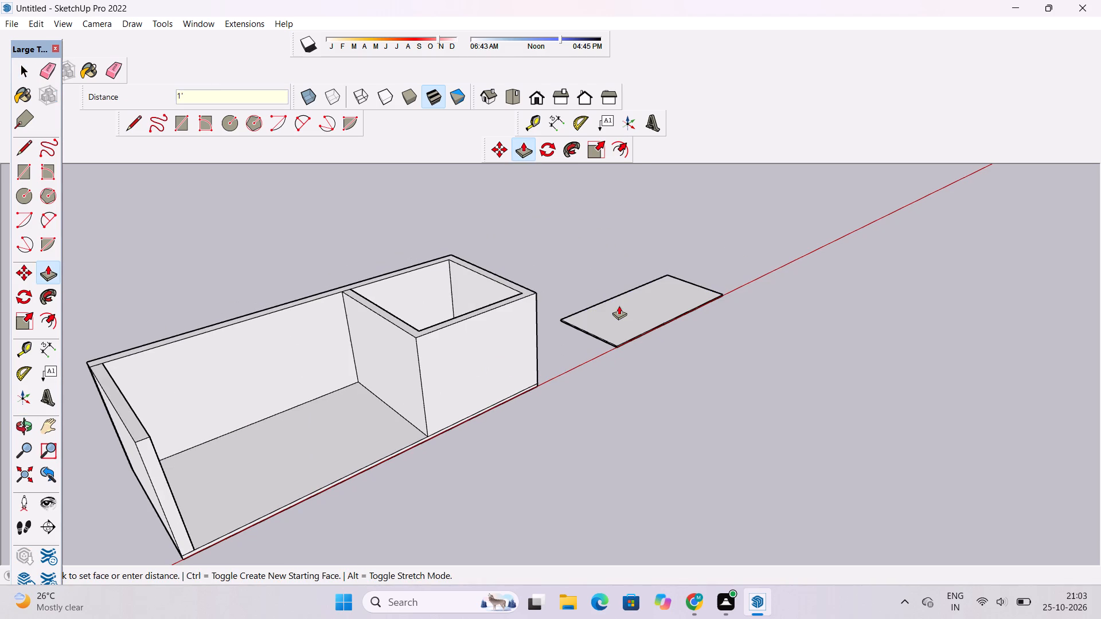
key("space")
Erase the stray short vertical edges on the thin slab's end and front side faces.
scroll(613, 339, "up", 10)
scroll(552, 313, "up", 5)
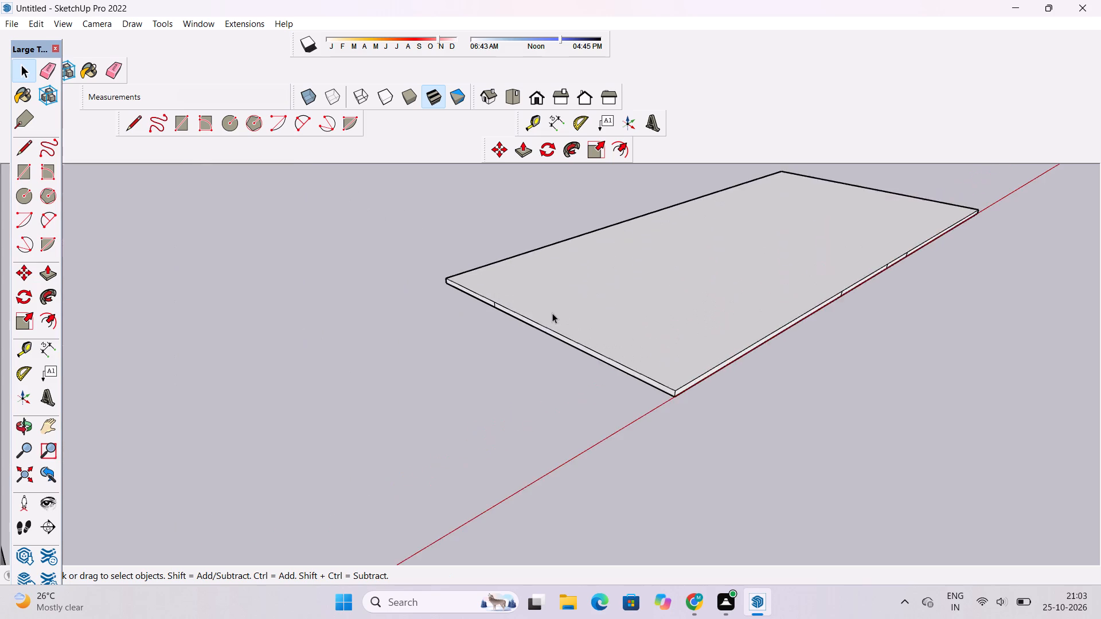
scroll(552, 313, "up", 13)
key("e")
left_click_drag(430, 283, 436, 291)
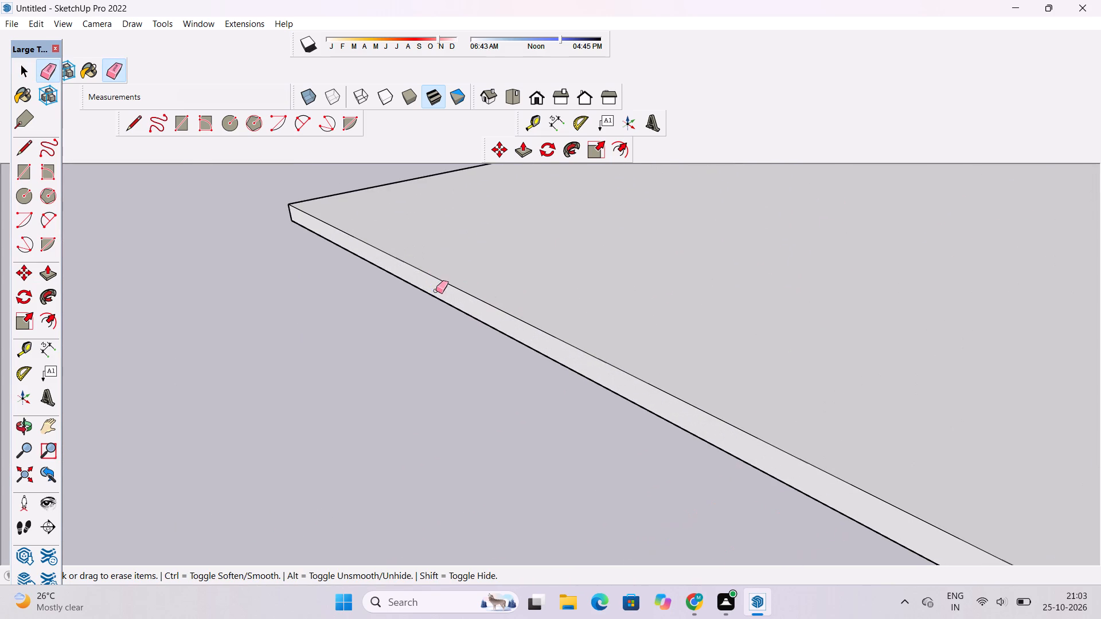
scroll(332, 297, "down", 19)
scroll(744, 246, "up", 8)
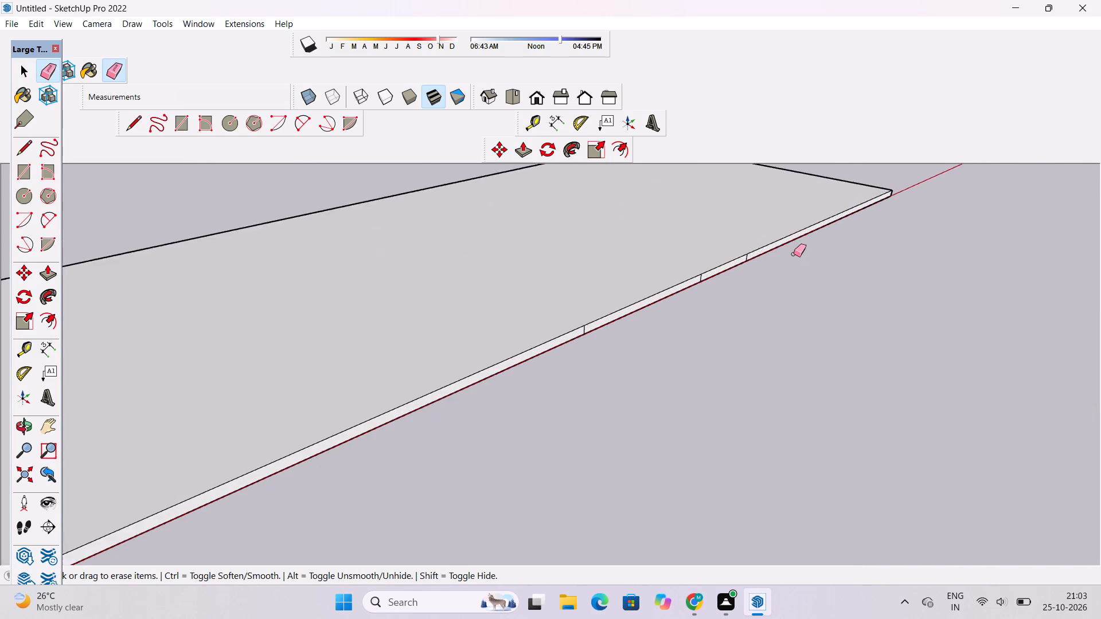
scroll(794, 254, "up", 8)
left_click_drag(711, 253, 684, 263)
scroll(726, 254, "down", 5)
scroll(605, 289, "up", 5)
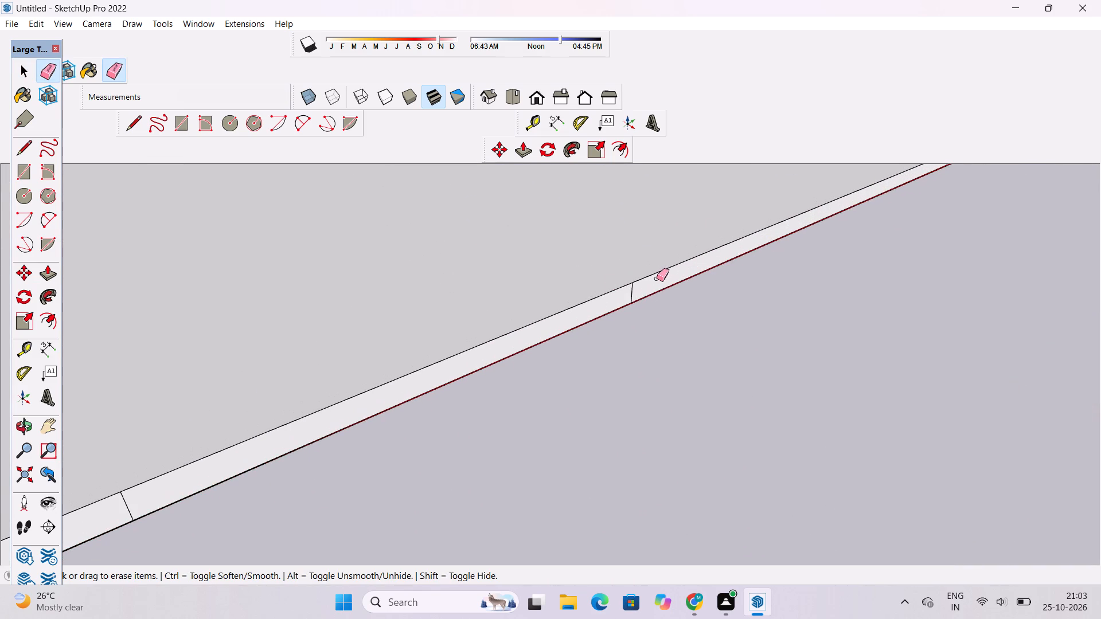
left_click_drag(657, 279, 627, 295)
scroll(741, 249, "down", 5)
scroll(434, 381, "up", 5)
left_click_drag(432, 380, 425, 383)
left_click(425, 383)
scroll(703, 334, "down", 17)
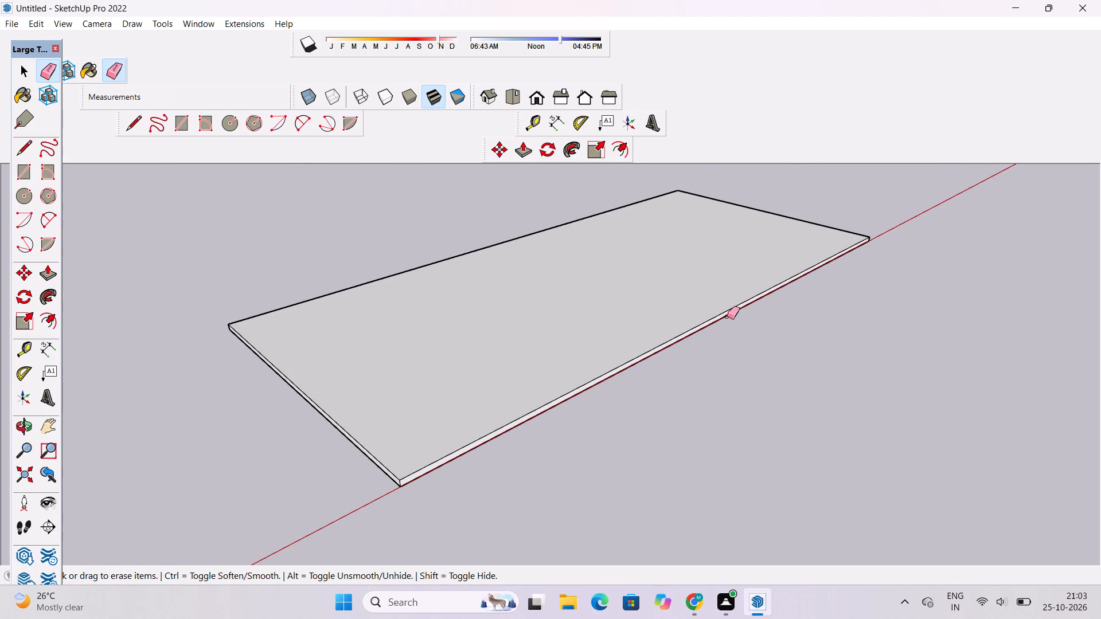
Select all of the thin slab's faces and edges and make them a group.
key("i")
key("o")
scroll(718, 303, "down", 7)
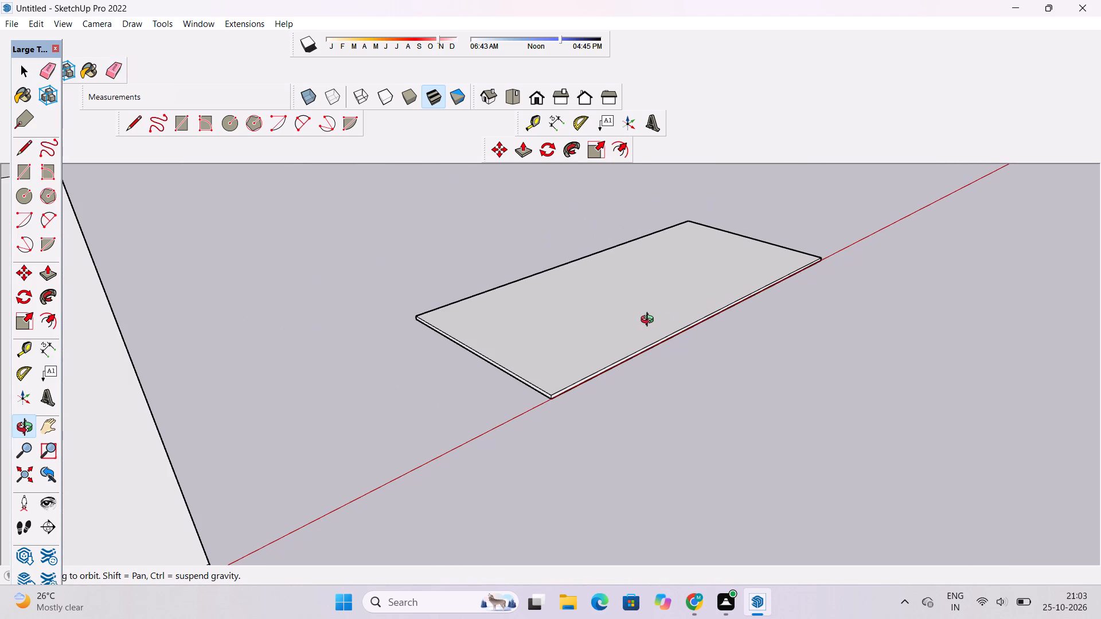
left_click_drag(573, 347, 603, 323, "shift")
scroll(613, 315, "down", 6, "shift")
left_click_drag(613, 315, 620, 328, "shift")
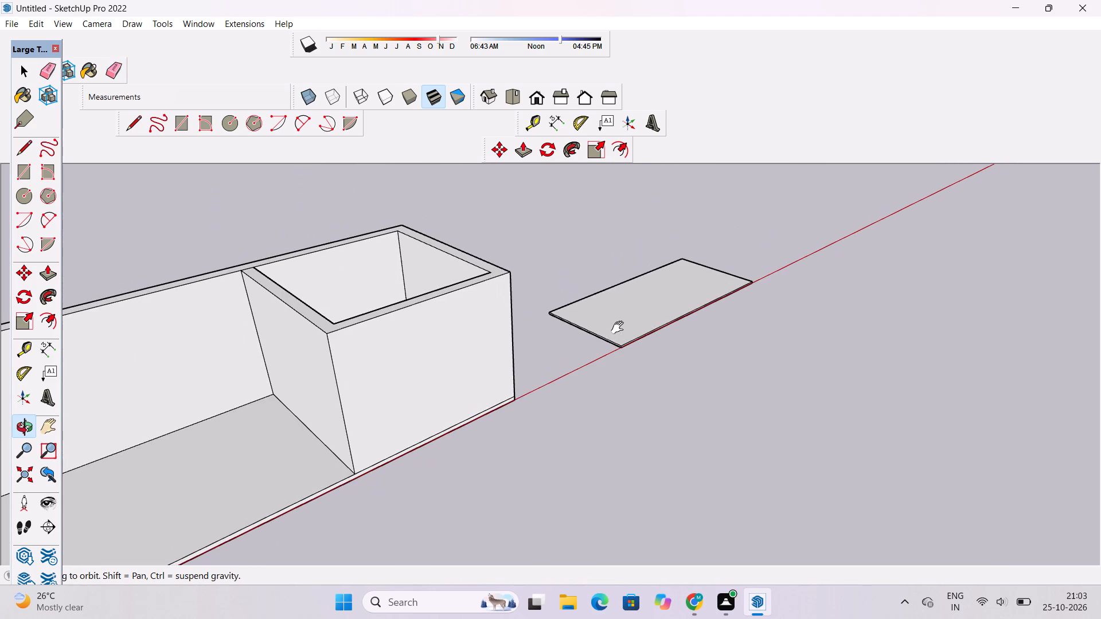
key("space")
left_click(621, 311)
triple_click(621, 311)
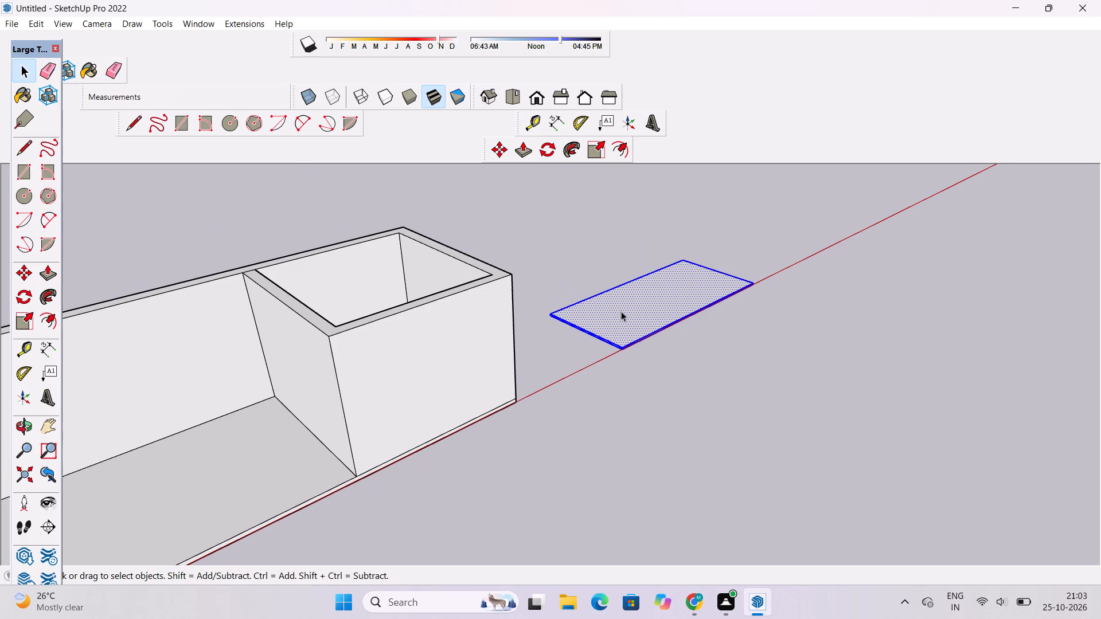
left_click(845, 232)
double_click(676, 291)
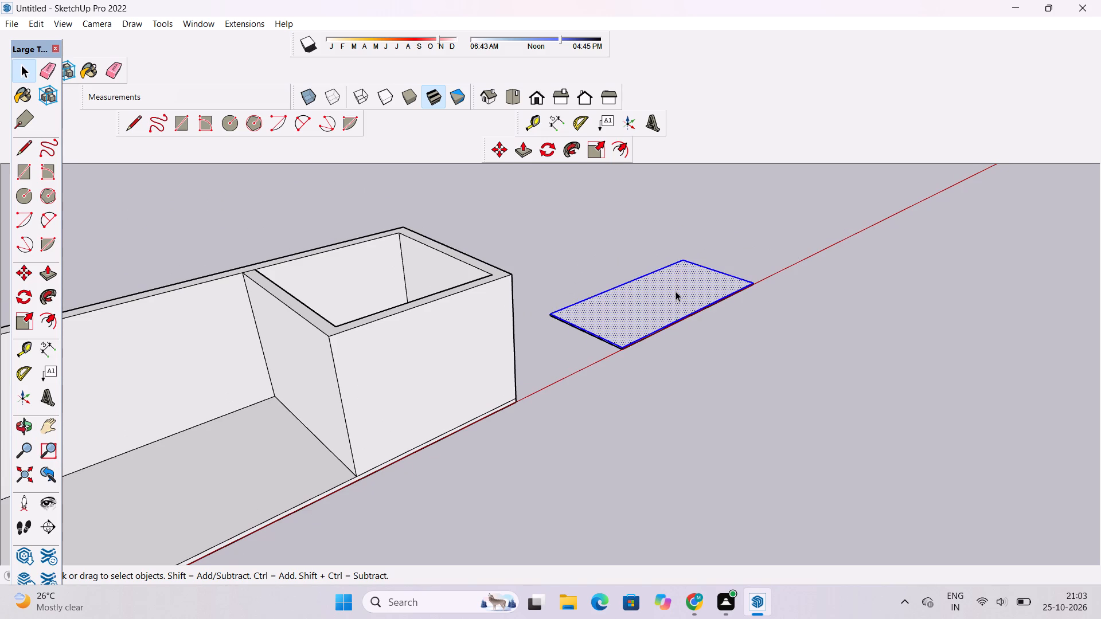
left_click(728, 253)
scroll(581, 351, "up", 5)
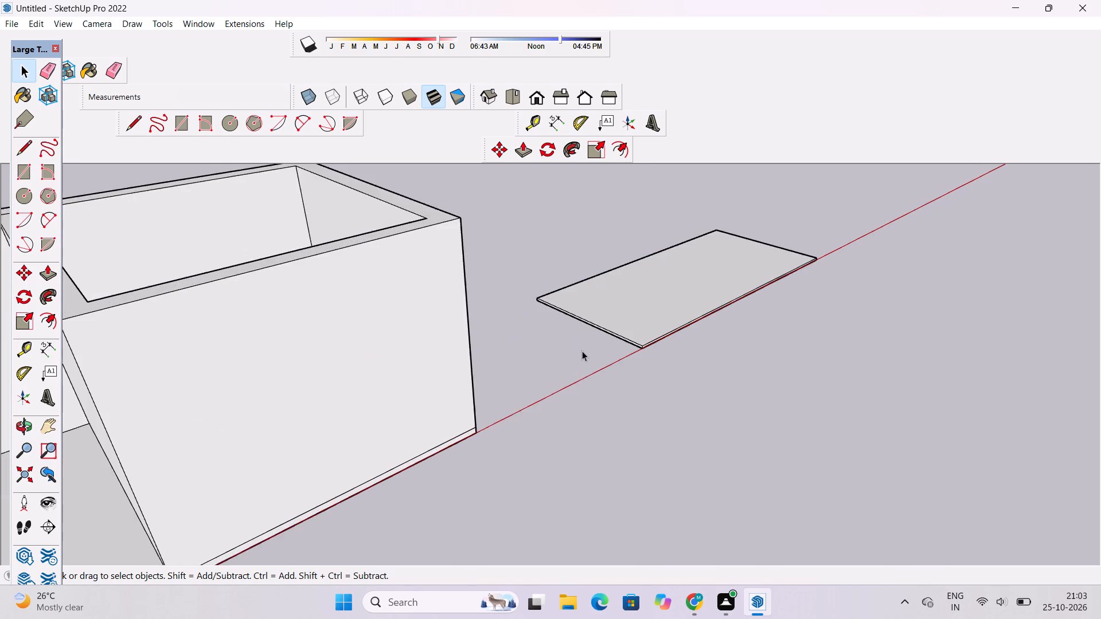
scroll(582, 351, "up", 6)
triple_click(620, 293)
double_click(620, 293)
right_click(620, 293)
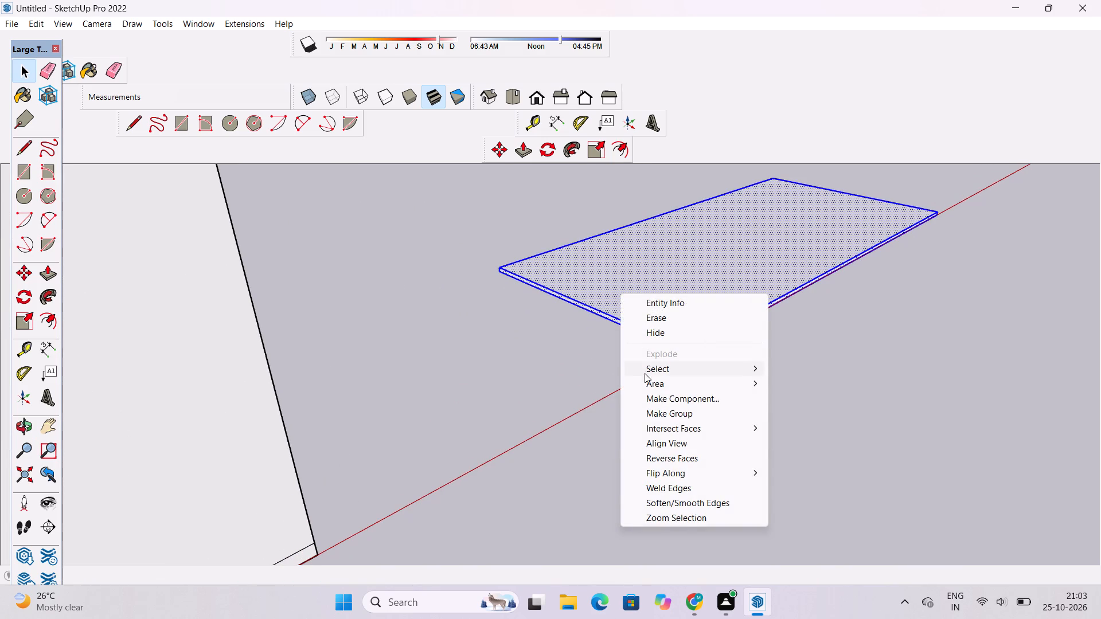
left_click(654, 411)
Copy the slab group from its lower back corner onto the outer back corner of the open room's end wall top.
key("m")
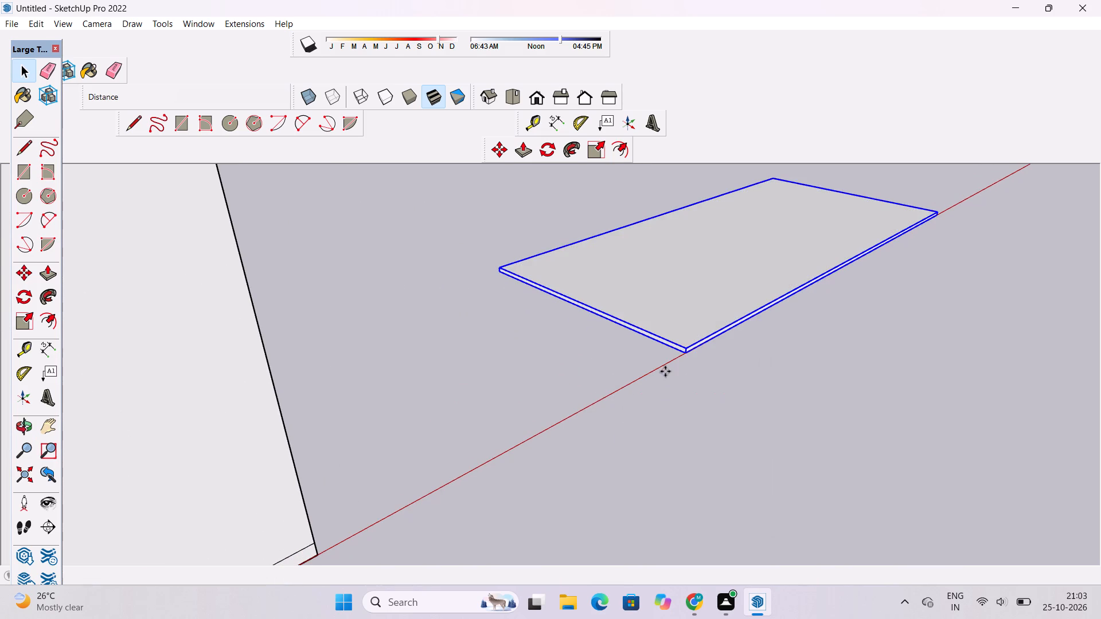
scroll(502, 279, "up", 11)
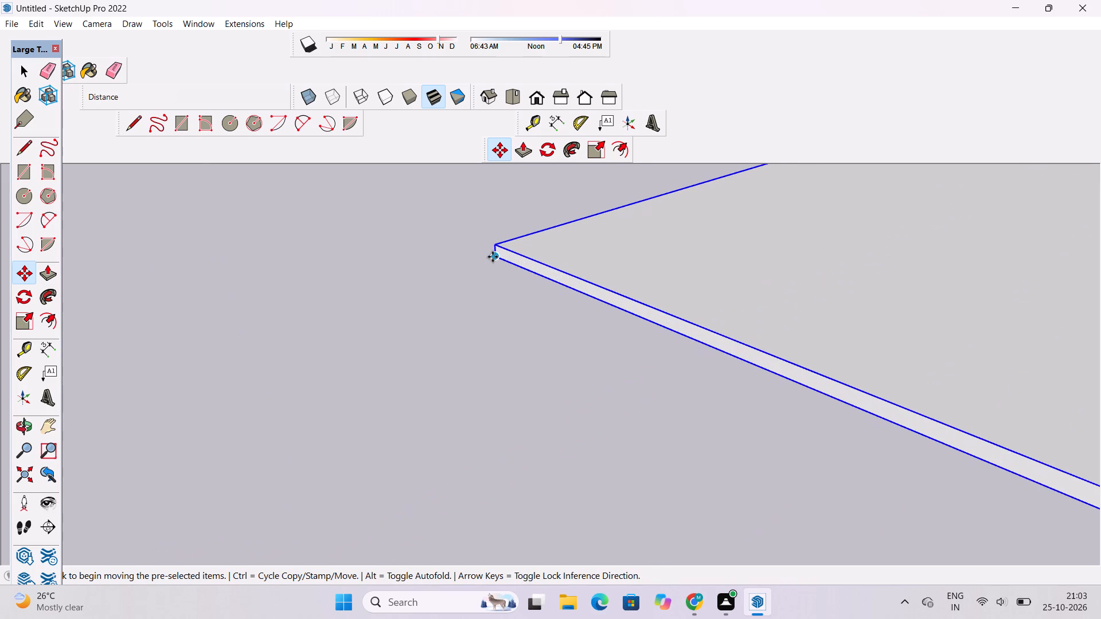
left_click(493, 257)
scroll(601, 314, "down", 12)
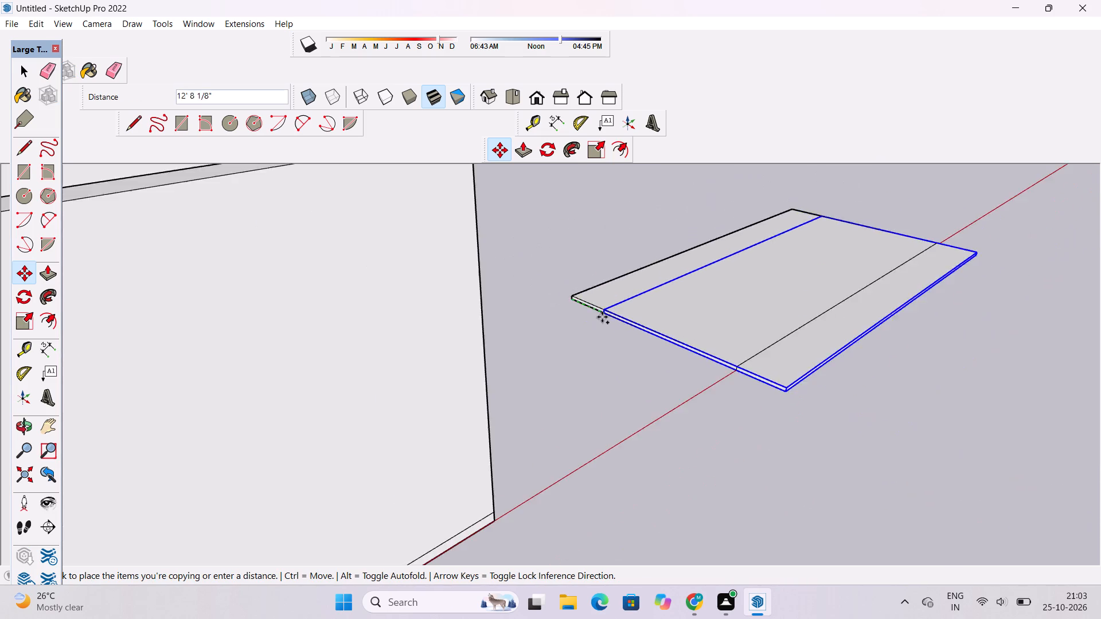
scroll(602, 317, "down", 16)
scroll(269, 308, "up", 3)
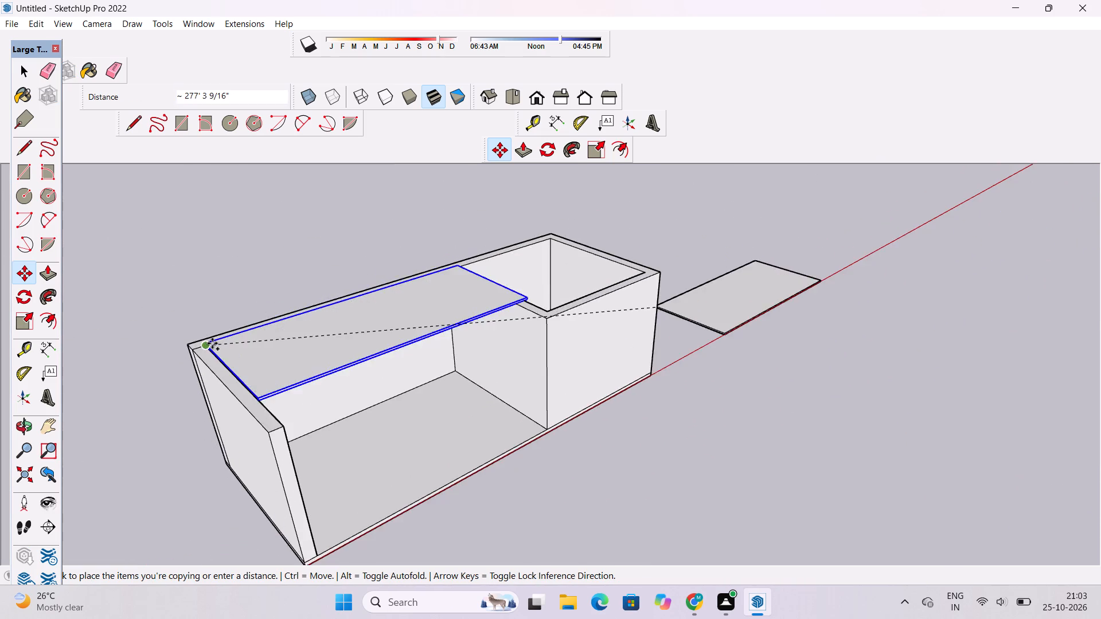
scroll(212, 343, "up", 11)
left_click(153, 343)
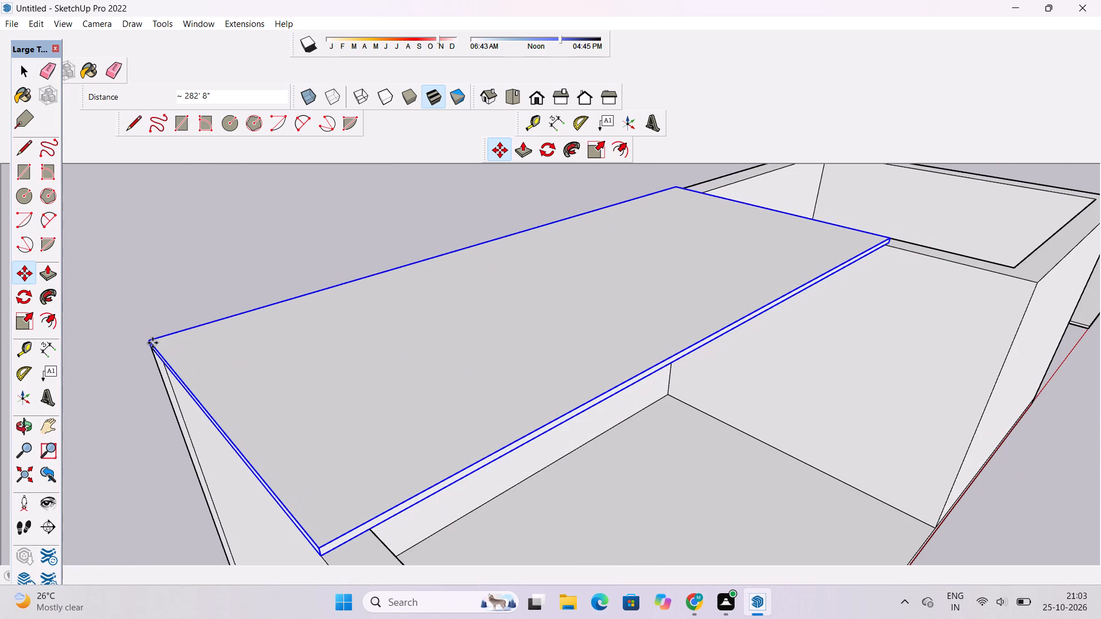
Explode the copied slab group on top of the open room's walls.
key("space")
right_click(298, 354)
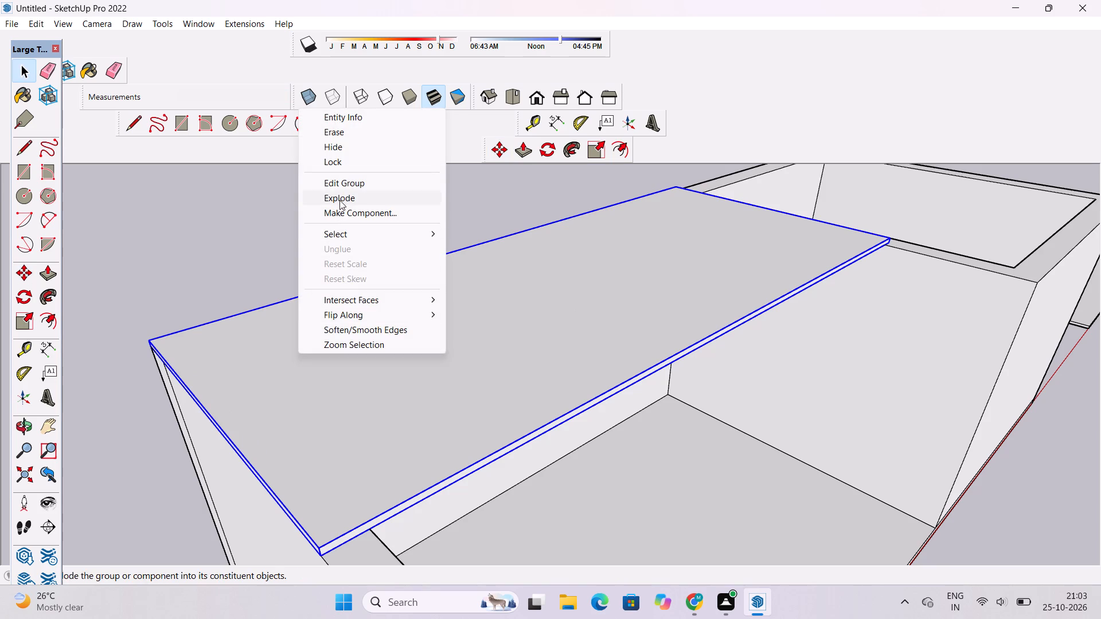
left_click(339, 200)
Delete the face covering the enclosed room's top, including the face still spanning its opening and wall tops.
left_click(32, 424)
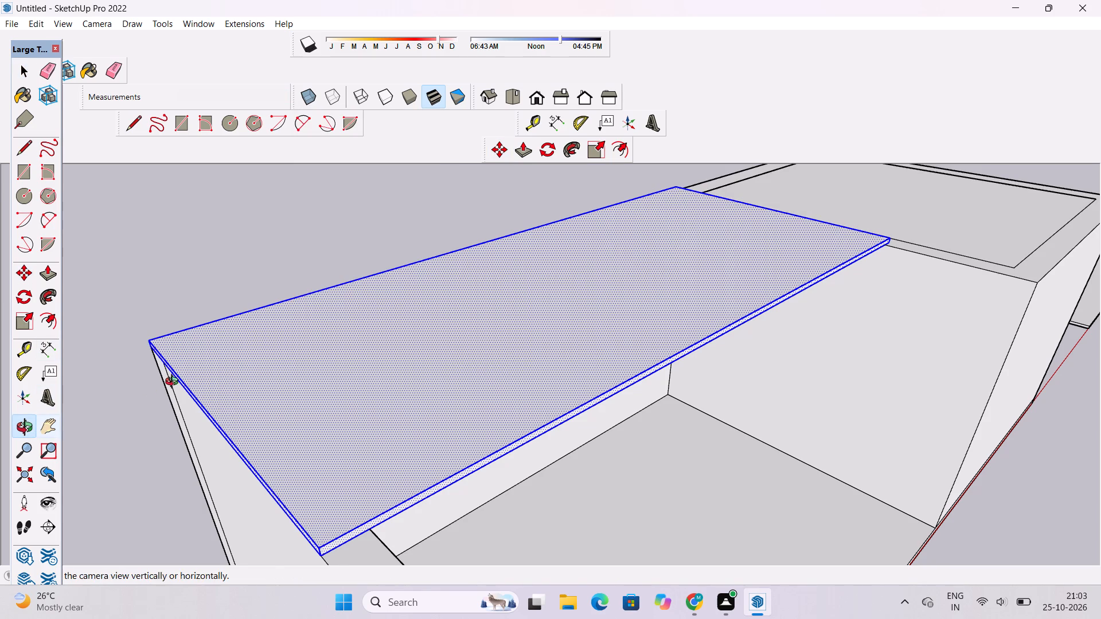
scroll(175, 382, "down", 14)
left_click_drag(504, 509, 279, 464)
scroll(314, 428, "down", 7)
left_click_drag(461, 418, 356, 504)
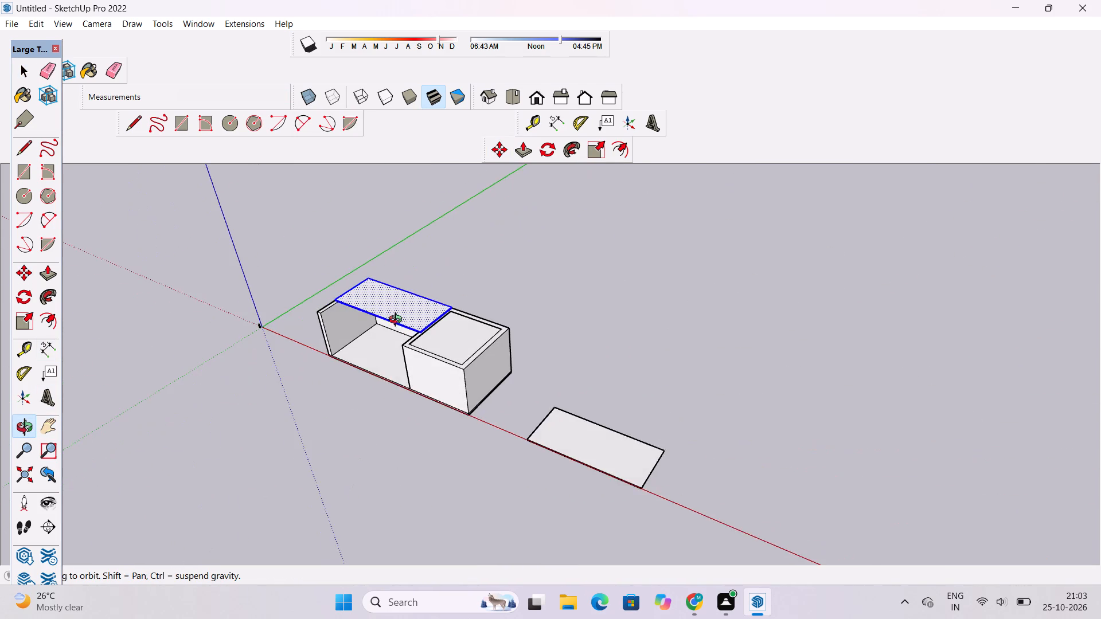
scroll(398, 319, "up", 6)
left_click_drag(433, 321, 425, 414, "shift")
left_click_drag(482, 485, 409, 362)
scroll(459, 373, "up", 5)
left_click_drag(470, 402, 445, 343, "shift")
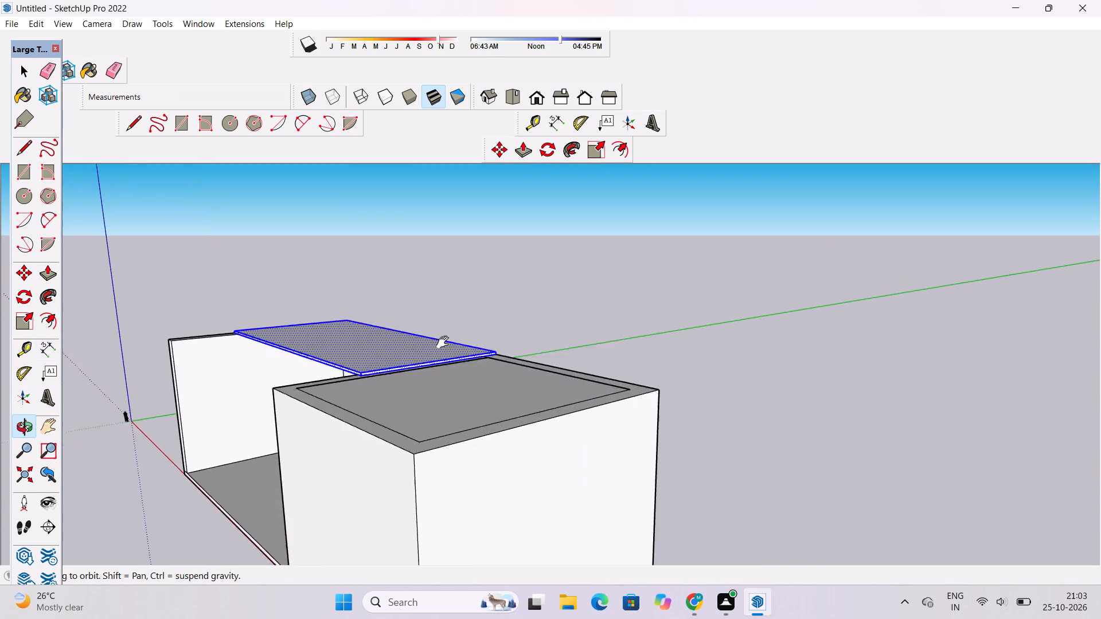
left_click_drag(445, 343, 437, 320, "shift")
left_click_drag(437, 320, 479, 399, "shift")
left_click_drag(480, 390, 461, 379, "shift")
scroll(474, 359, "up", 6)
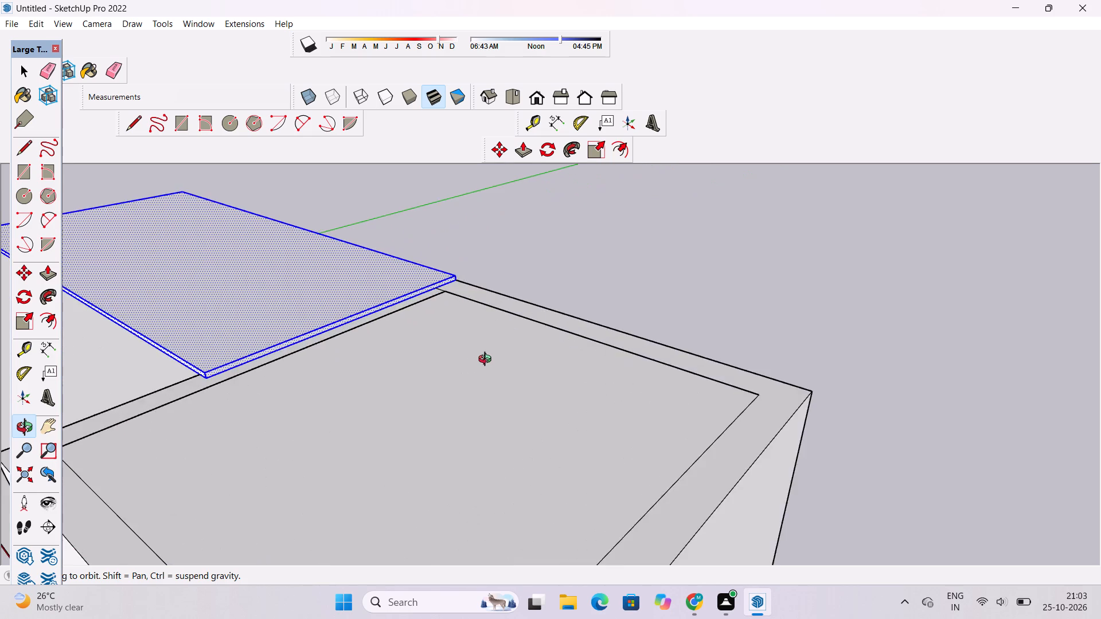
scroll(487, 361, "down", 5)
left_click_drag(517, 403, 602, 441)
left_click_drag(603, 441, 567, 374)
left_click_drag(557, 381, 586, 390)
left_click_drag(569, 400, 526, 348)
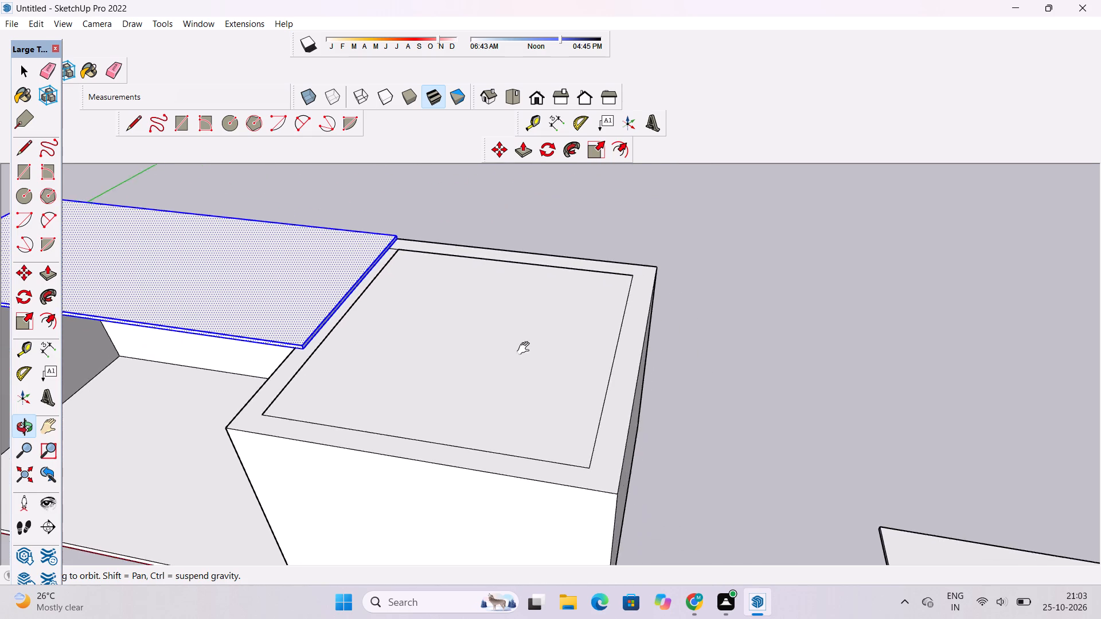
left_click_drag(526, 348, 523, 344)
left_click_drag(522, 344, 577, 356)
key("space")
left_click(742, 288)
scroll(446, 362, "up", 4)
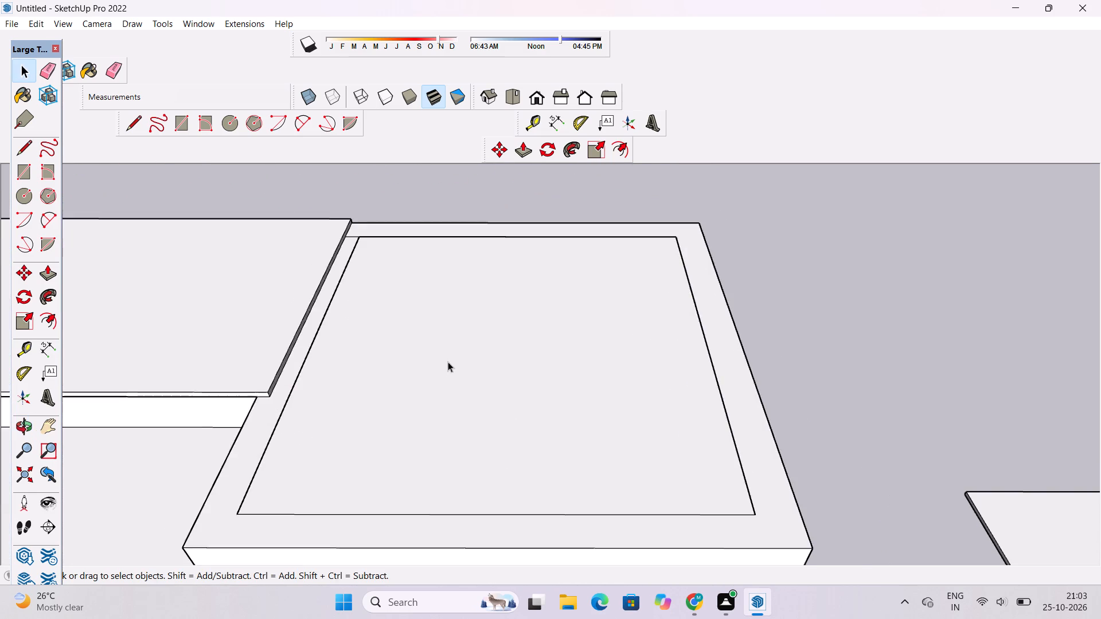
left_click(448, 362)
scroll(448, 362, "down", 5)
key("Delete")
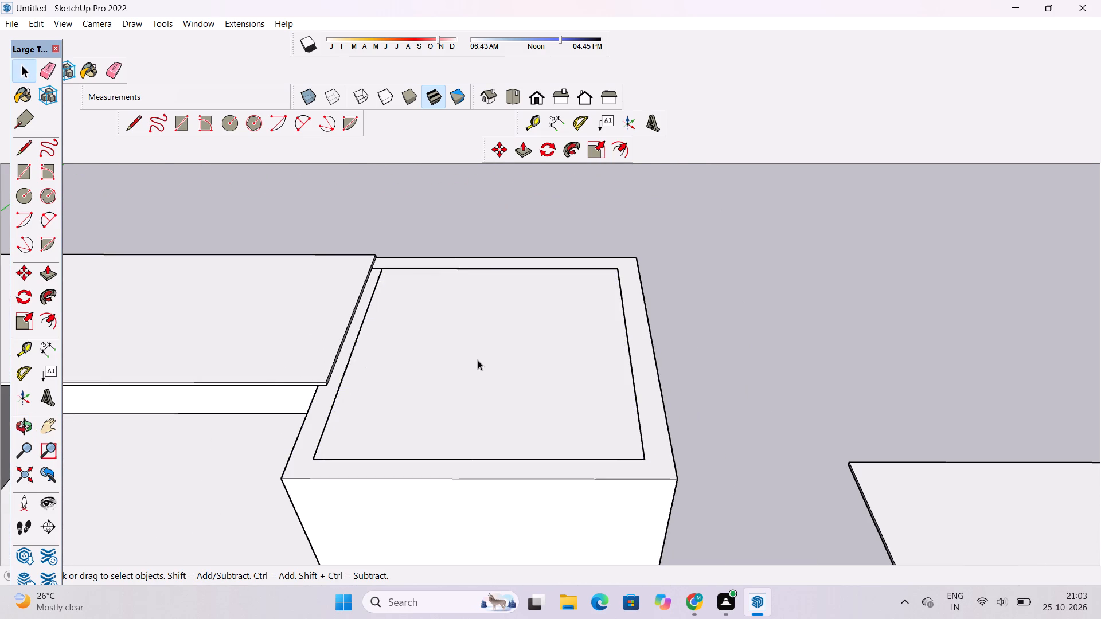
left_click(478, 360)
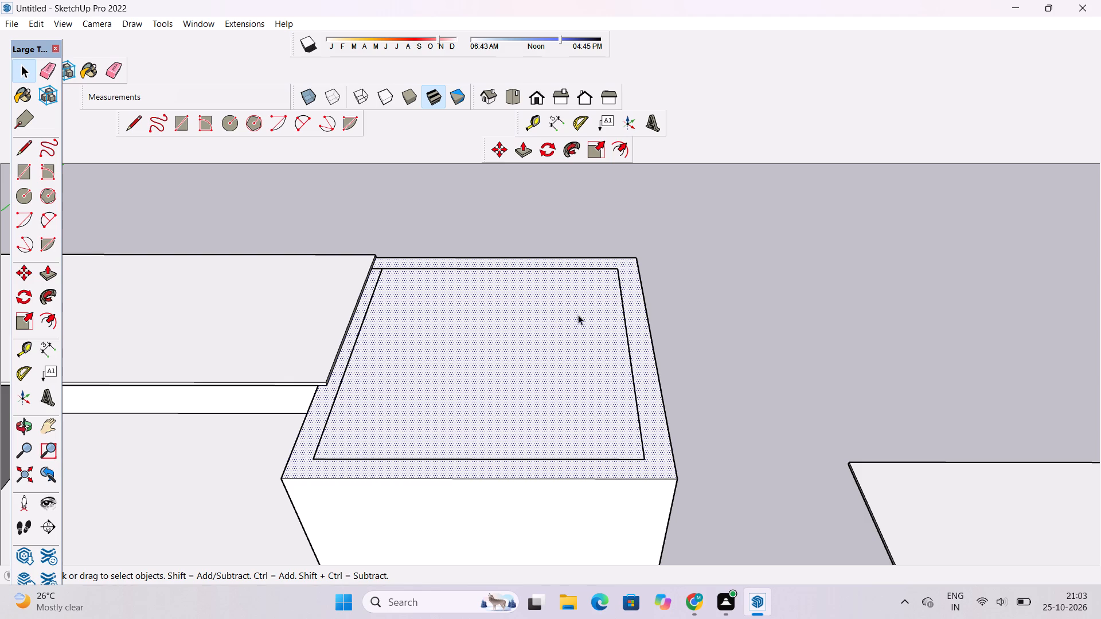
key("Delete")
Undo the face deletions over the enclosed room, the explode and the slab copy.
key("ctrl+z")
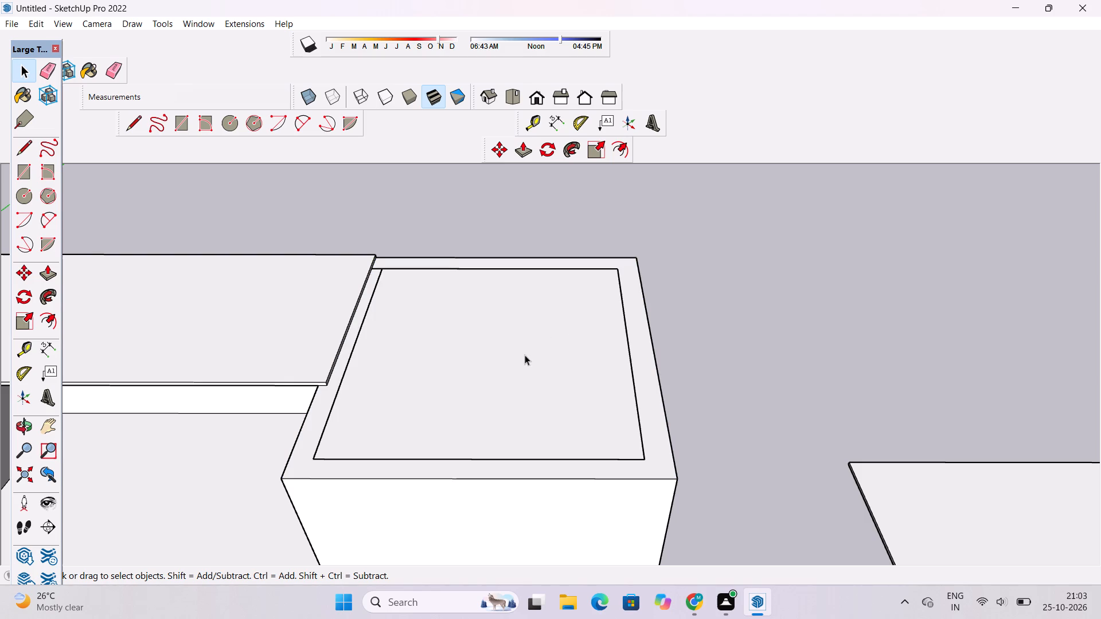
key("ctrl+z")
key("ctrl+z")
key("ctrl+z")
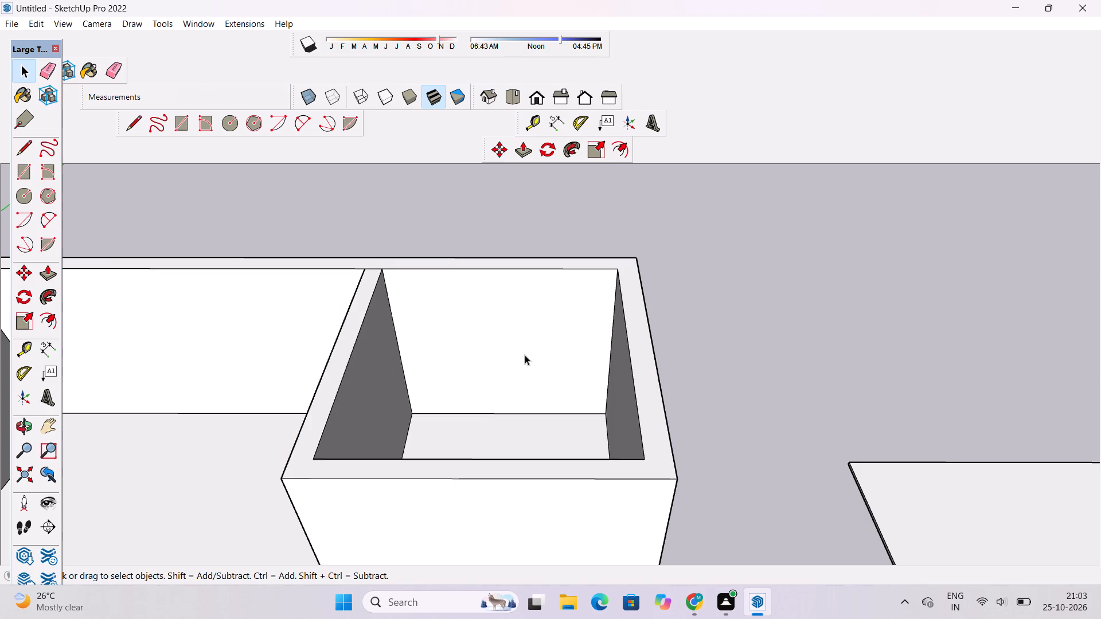
Copy the slab group from its back corner onto the outer back corner of the open room's end wall top.
key("o")
left_click_drag(345, 405, 533, 256)
scroll(586, 281, "down", 3)
left_click_drag(622, 272, 443, 481)
left_click_drag(480, 426, 544, 391, "shift")
scroll(550, 383, "down", 4, "shift")
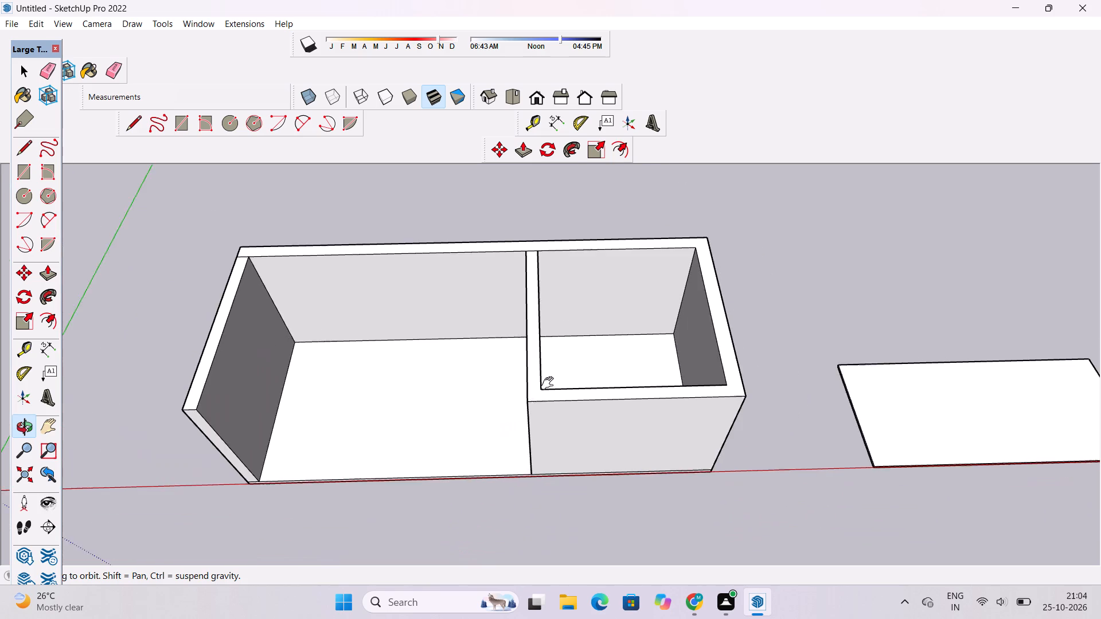
left_click_drag(544, 380, 519, 388, "shift")
left_click_drag(512, 390, 536, 378, "shift")
key("space")
left_click(813, 404)
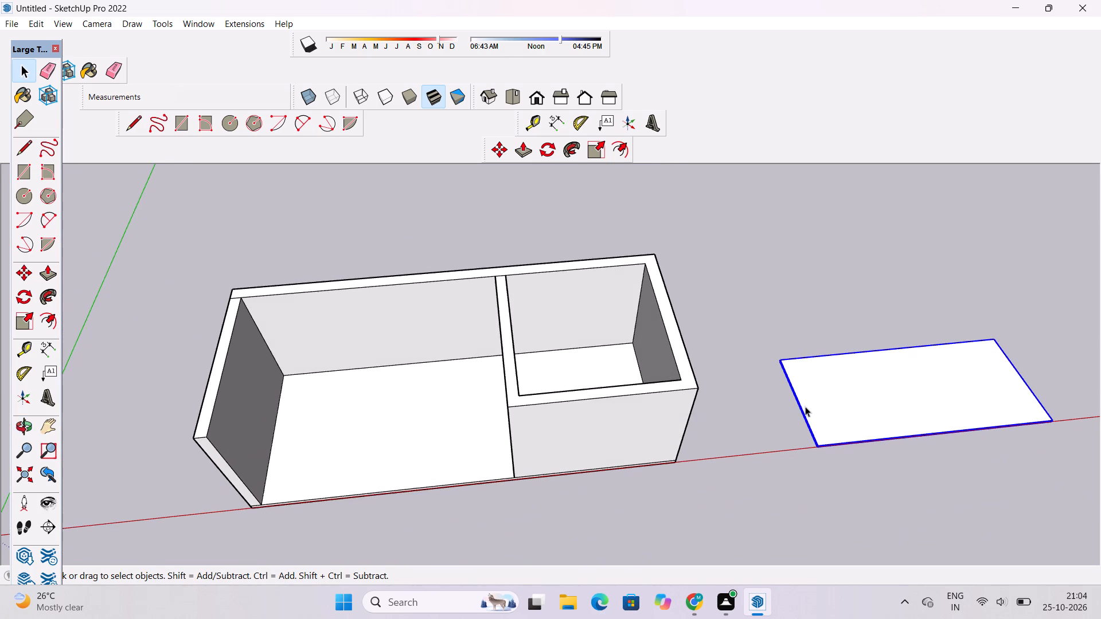
scroll(784, 399, "up", 20)
key("m")
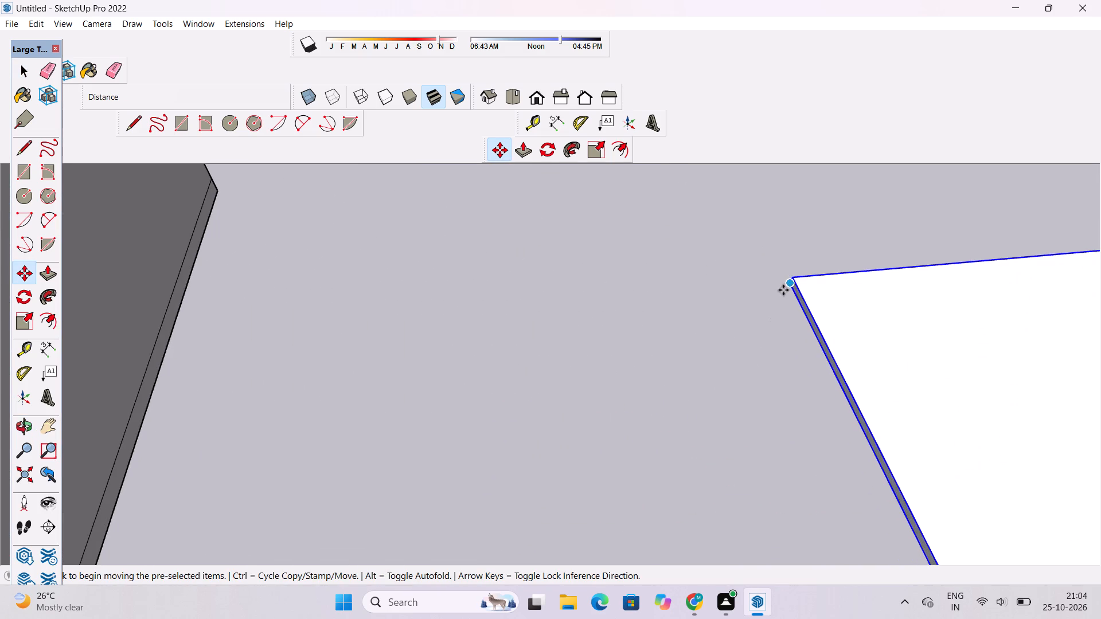
left_click(784, 289)
scroll(813, 323, "down", 20)
scroll(813, 323, "down", 3)
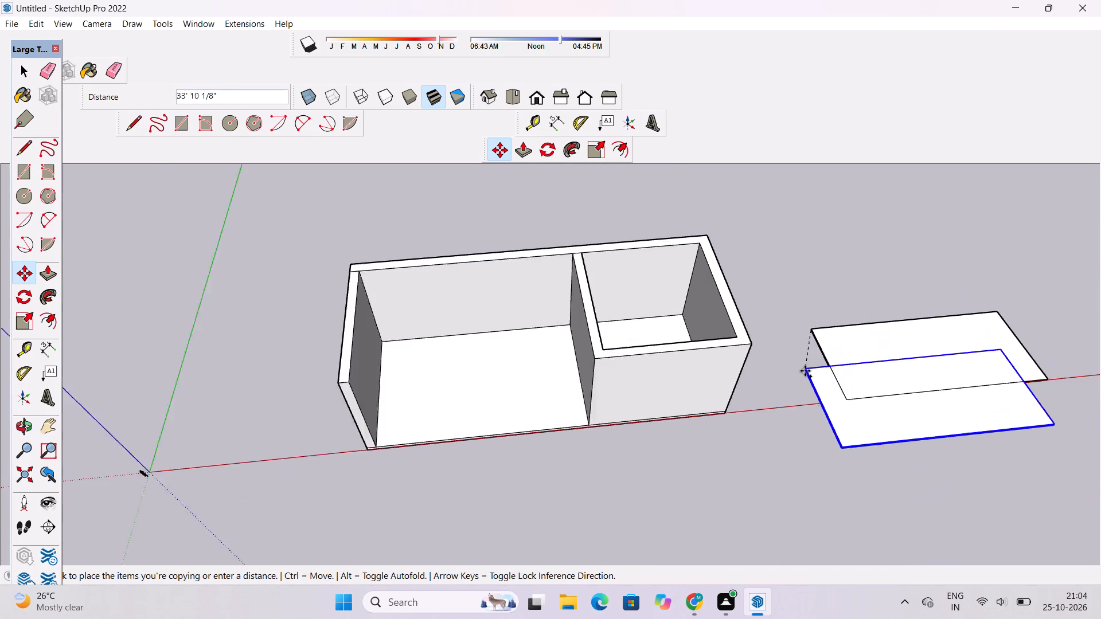
scroll(398, 260, "up", 9)
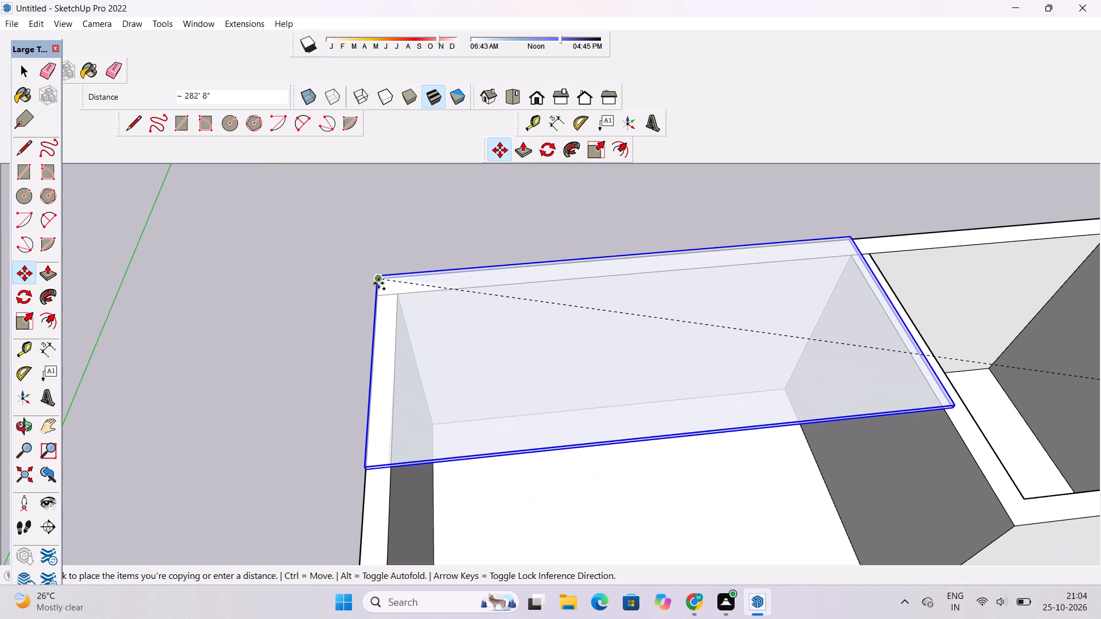
left_click(374, 277)
scroll(253, 271, "down", 6)
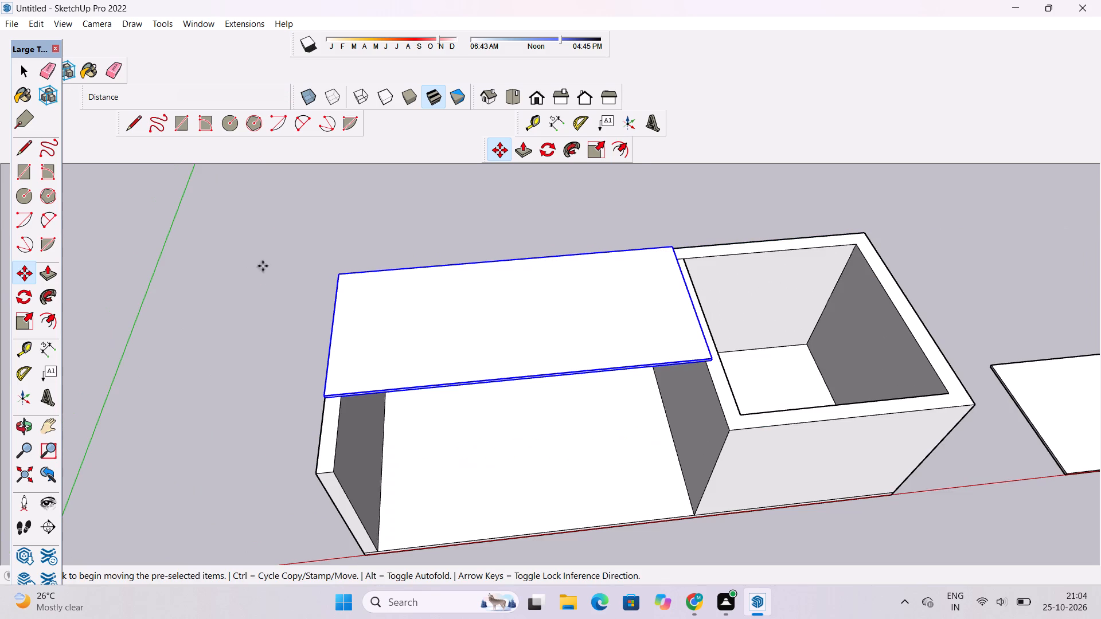
Explode the copied slab group on top of the open room's walls.
key("space")
right_click(443, 318)
left_click(489, 410)
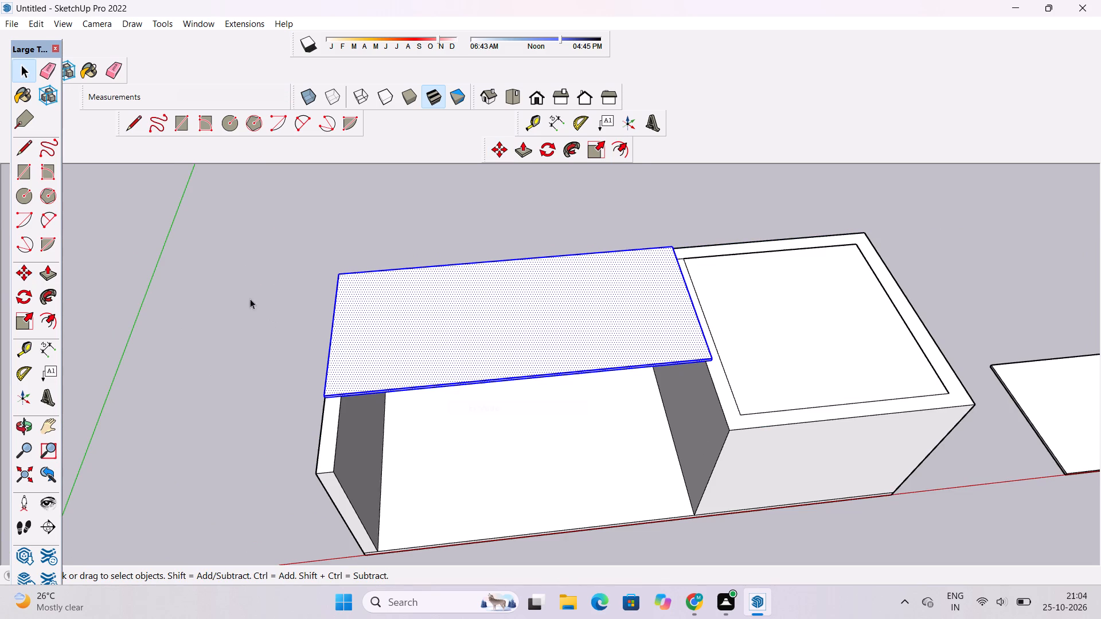
left_click(238, 292)
Erase the short stray edge between the roof slab and the enclosed room's inner outline at its back corner.
scroll(154, 297, "down", 5)
key("o")
left_click_drag(527, 354, 412, 250)
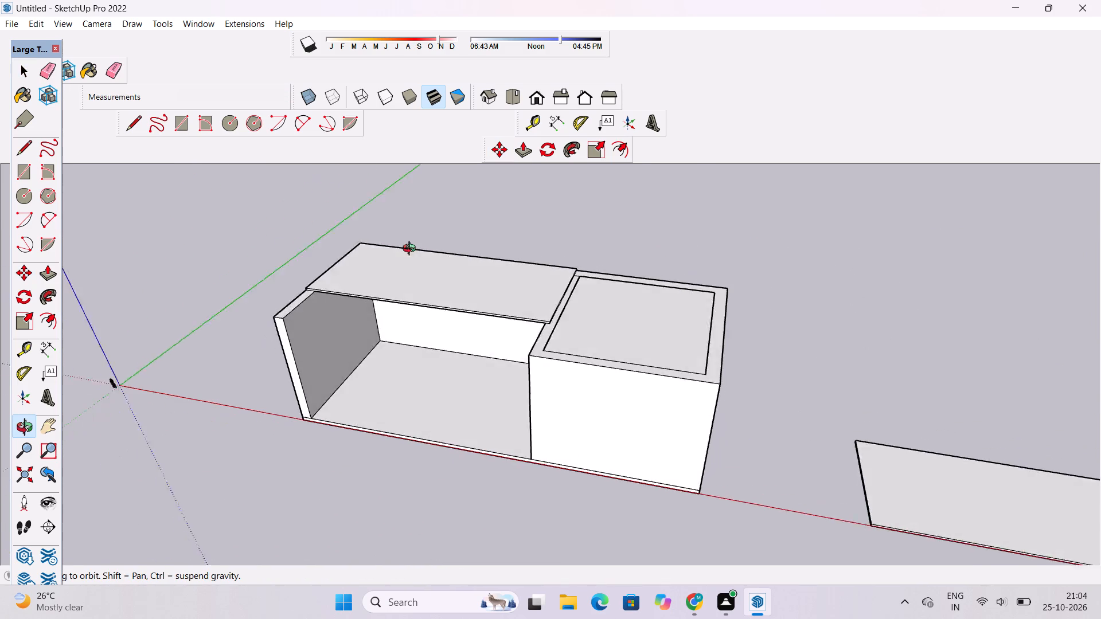
left_click_drag(412, 250, 411, 245)
scroll(545, 326, "up", 3)
left_click(524, 322, "shift")
scroll(591, 306, "up", 4)
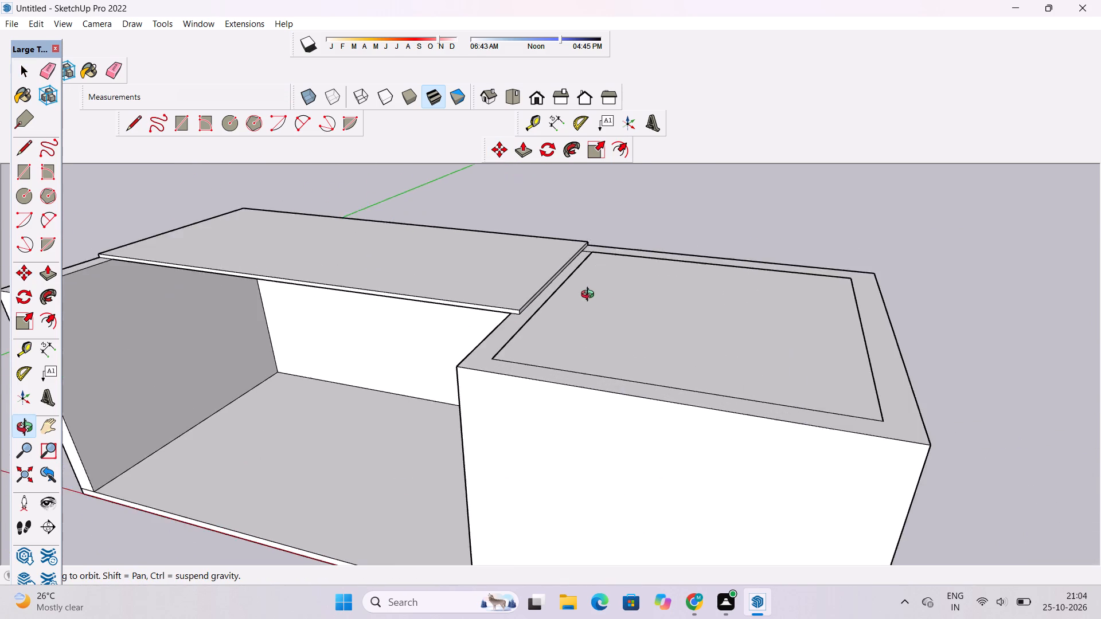
left_click_drag(618, 253, 408, 302, "shift")
left_click_drag(459, 309, 373, 432)
left_click_drag(221, 450, 473, 327)
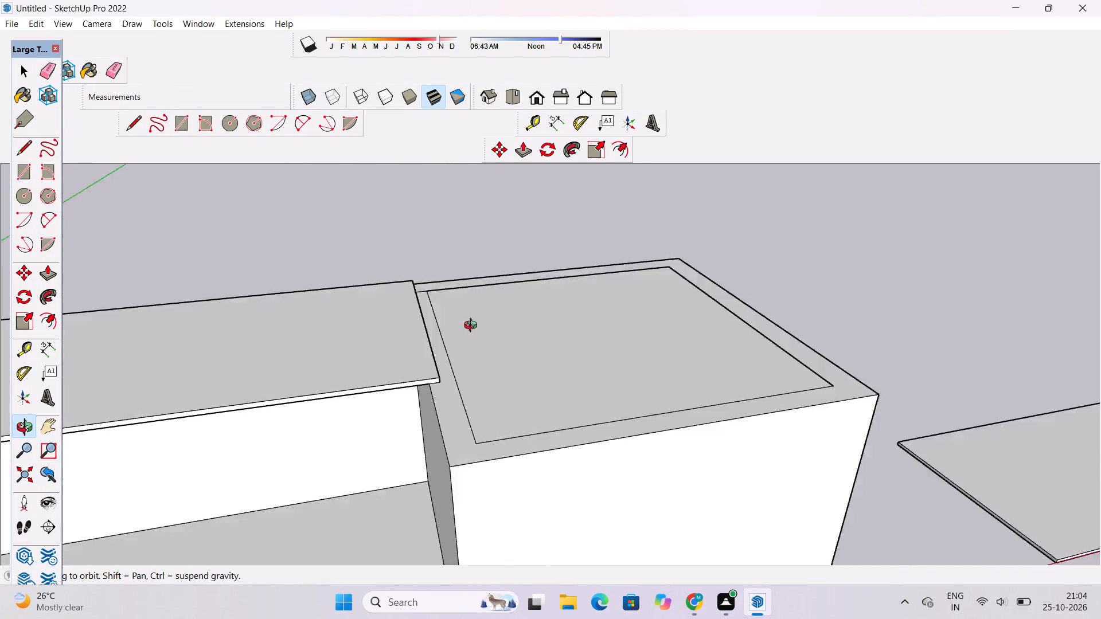
left_click_drag(473, 327, 360, 381)
left_click_drag(493, 385, 493, 358, "shift")
left_click_drag(493, 358, 448, 372)
scroll(439, 262, "up", 4)
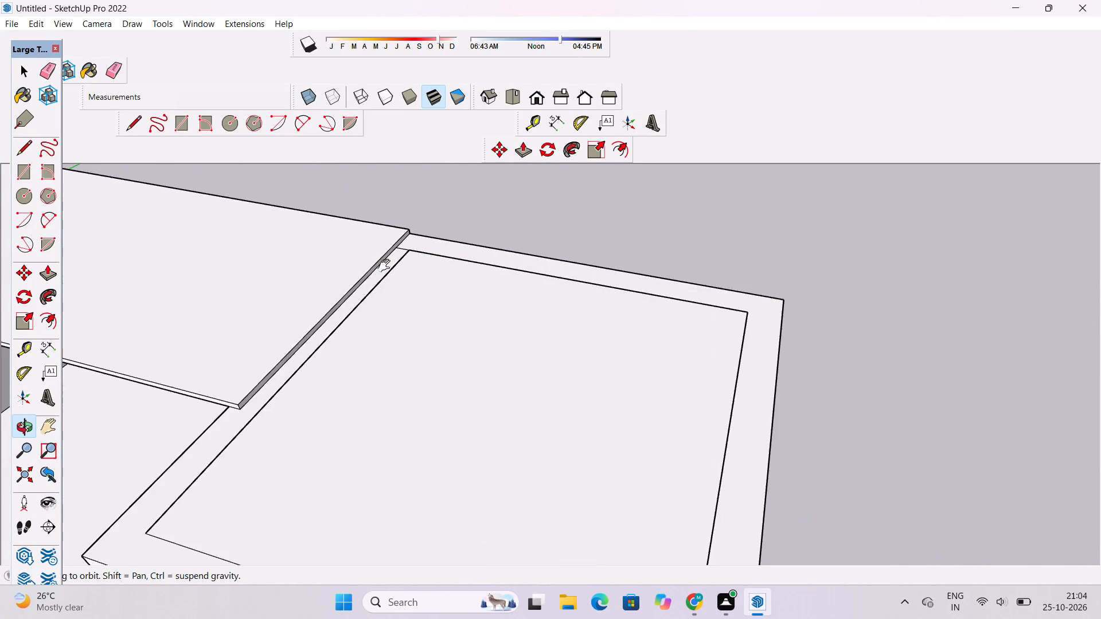
left_click_drag(386, 266, 384, 307, "shift")
scroll(387, 307, "up", 5)
key("e")
scroll(400, 288, "up", 5)
left_click_drag(405, 257, 395, 279)
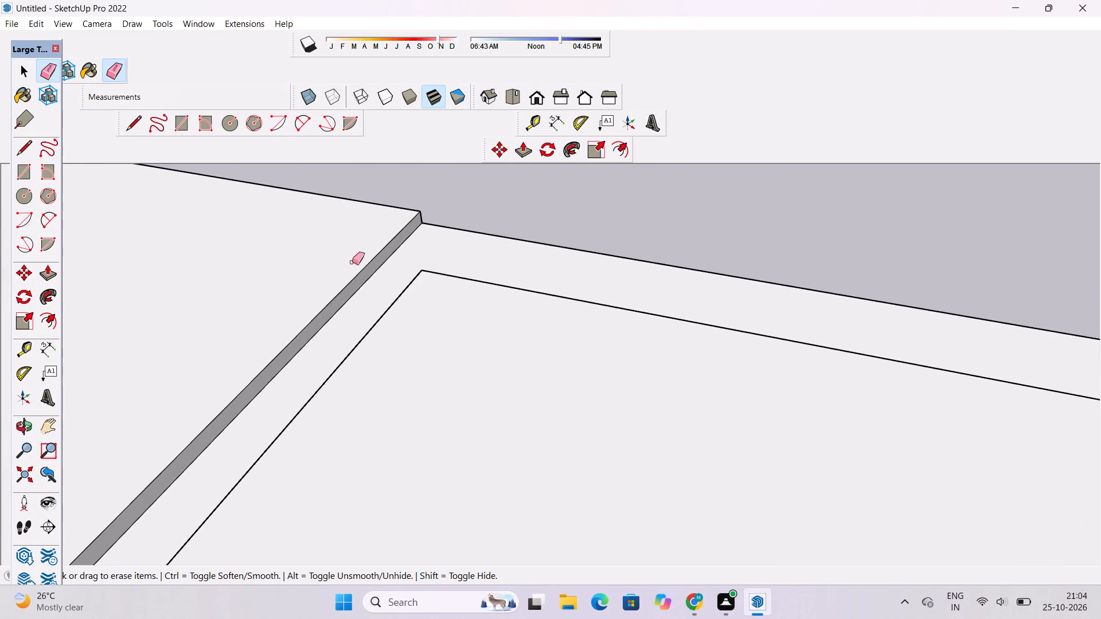
Push/Pull the roof slab's side face 77' across the enclosed room to the building's outer side wall.
scroll(327, 241, "down", 15)
key("p")
scroll(347, 225, "down", 4)
scroll(320, 269, "up", 2)
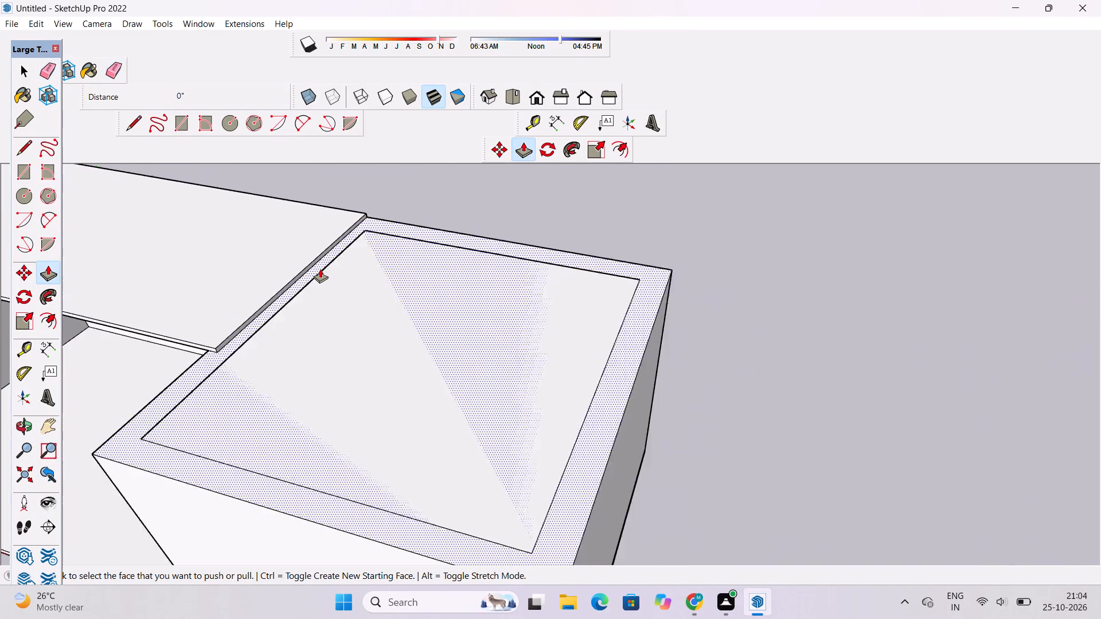
scroll(320, 269, "up", 7)
left_click(310, 258)
scroll(310, 258, "down", 7)
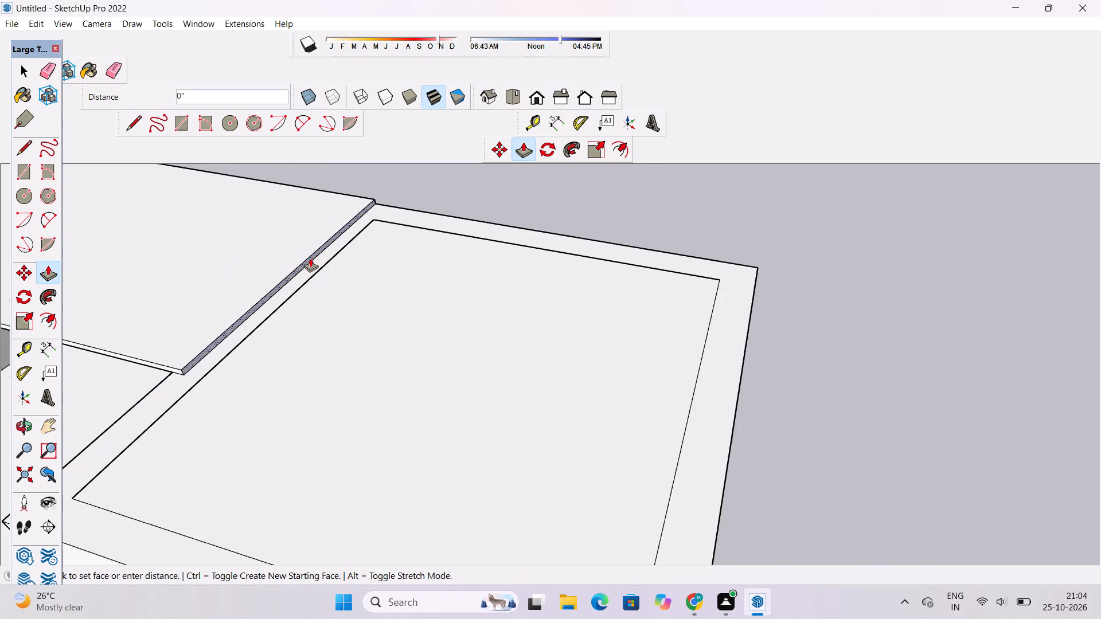
scroll(310, 258, "down", 3)
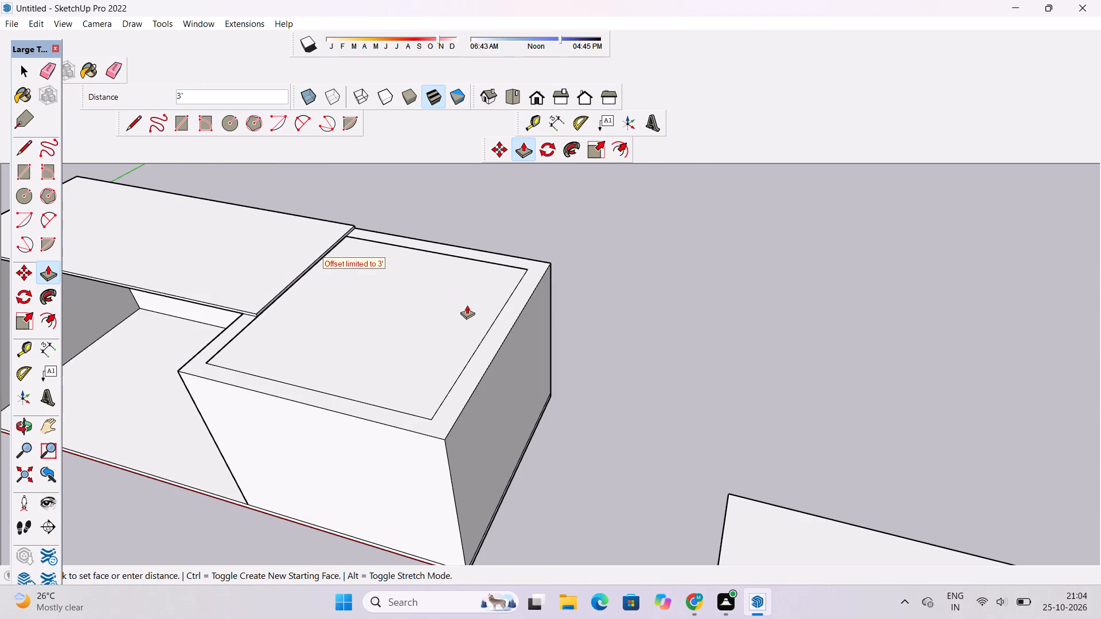
left_click(514, 333)
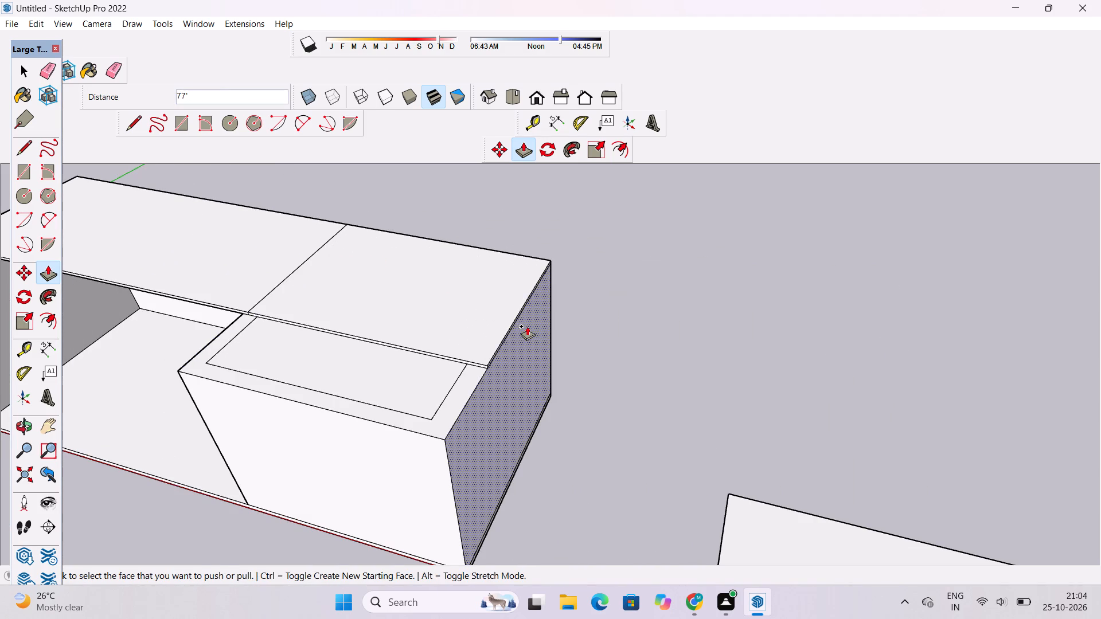
Erase the seam edges on the front and top of the roof slab where the extension begins.
key("o")
left_click_drag(383, 354, 522, 304, "shift")
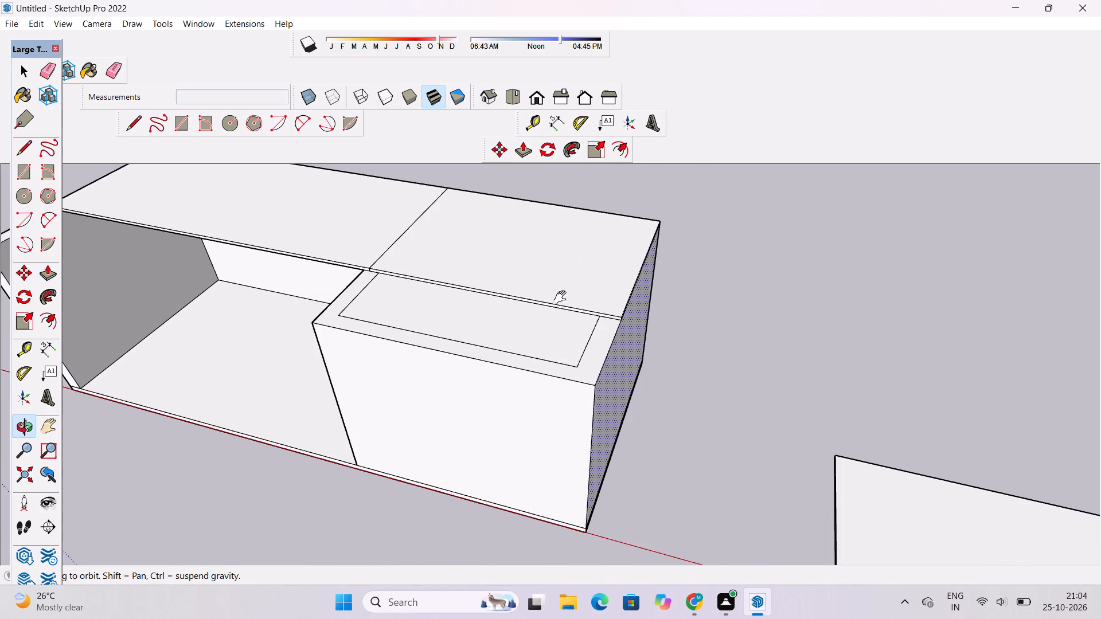
scroll(438, 295, "up", 4)
left_click(433, 289, "shift")
scroll(344, 262, "up", 6)
left_click_drag(349, 256, 346, 282, "shift")
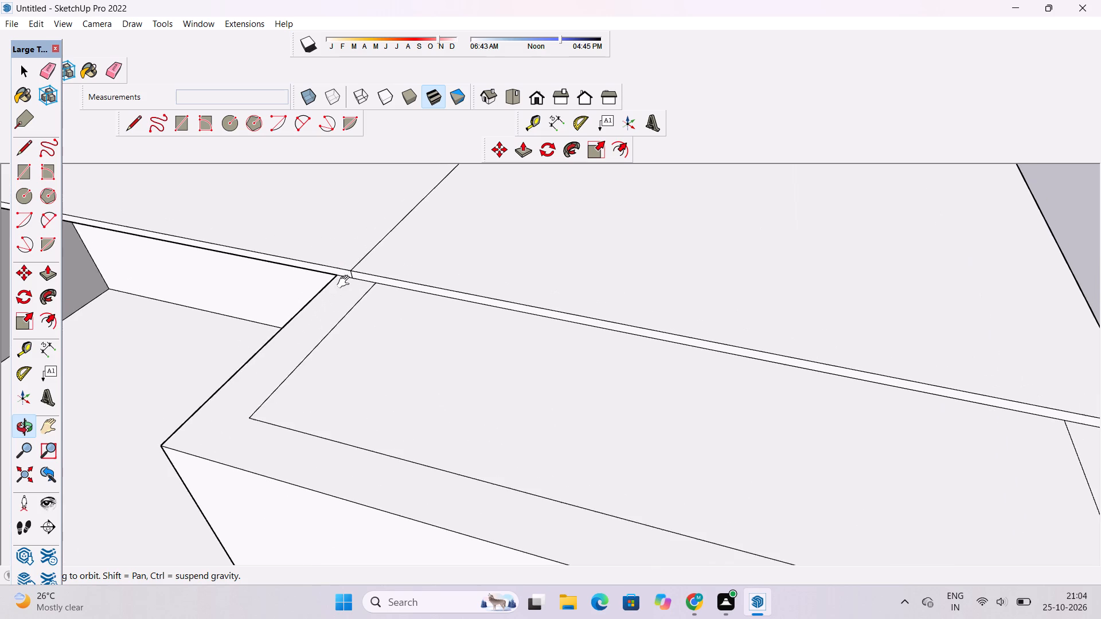
left_click_drag(346, 282, 346, 283, "shift")
scroll(350, 280, "up", 5)
key("e")
scroll(350, 280, "up", 5)
left_click(353, 263)
scroll(353, 263, "down", 4)
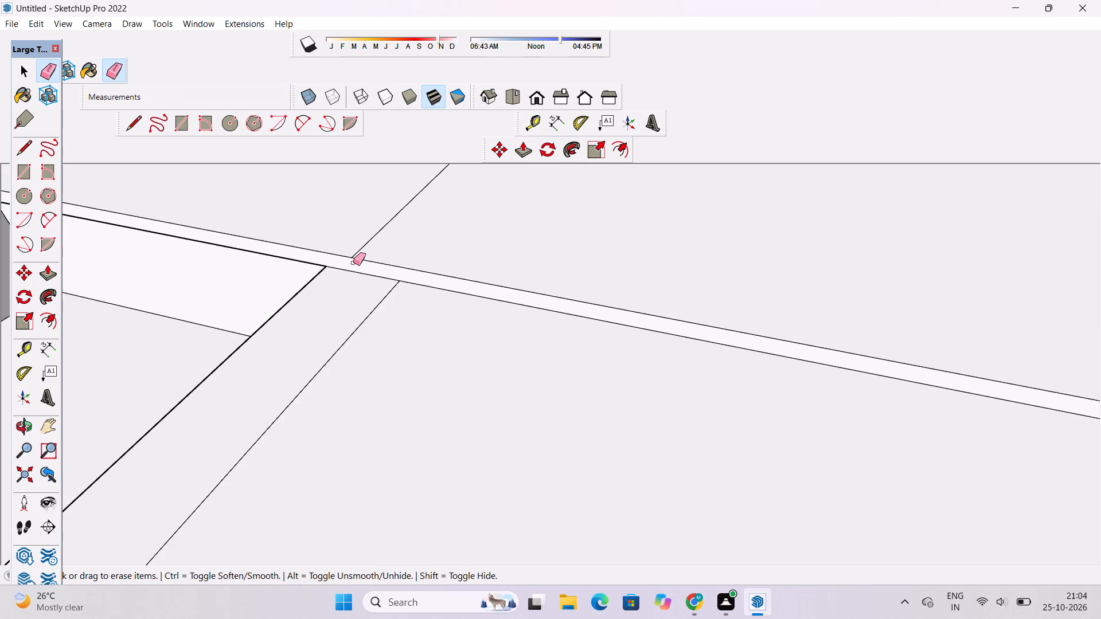
scroll(353, 263, "down", 3)
left_click(384, 226)
scroll(377, 244, "down", 11)
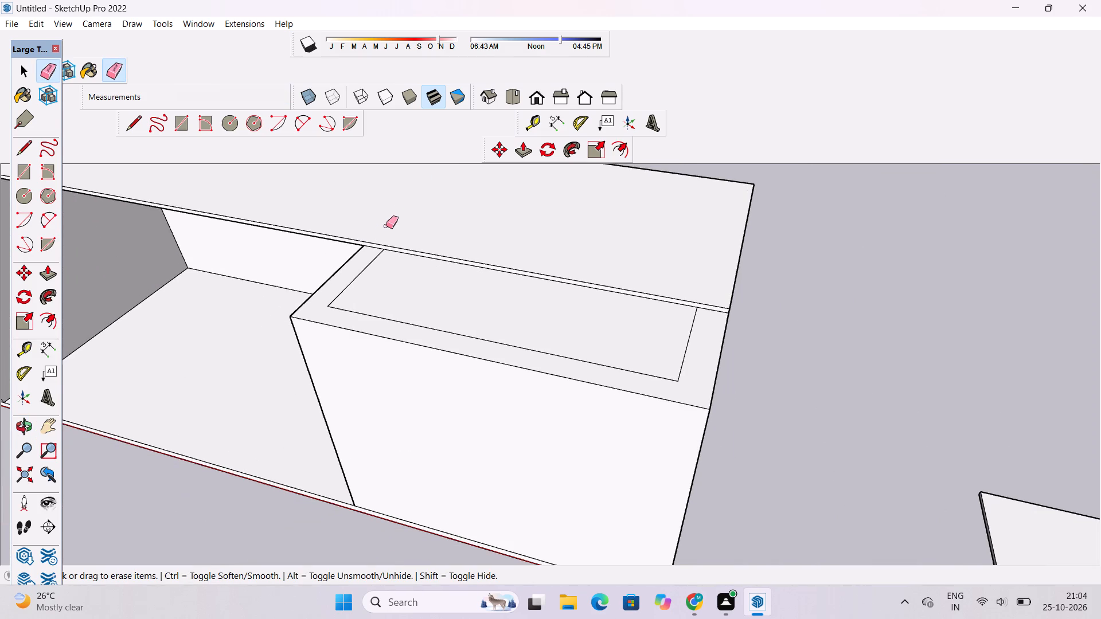
Push/Pull the roof slab's front face 27' forward, flush with the enclosed room's front wall.
key("p")
scroll(386, 226, "down", 5)
scroll(580, 285, "up", 16)
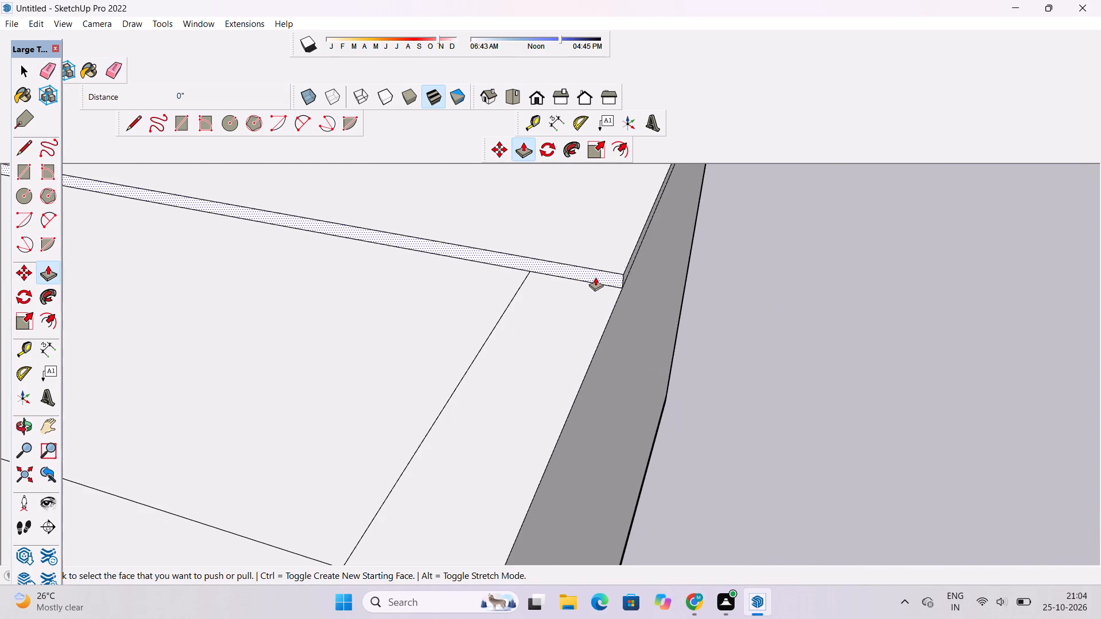
left_click(597, 273)
scroll(597, 272, "down", 11)
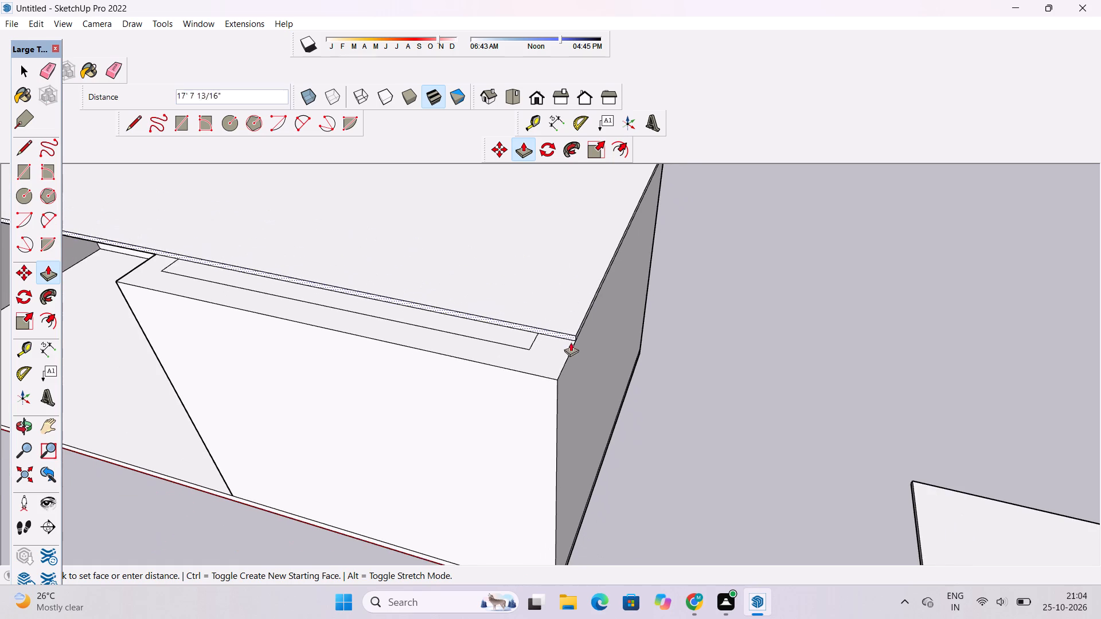
left_click(553, 381)
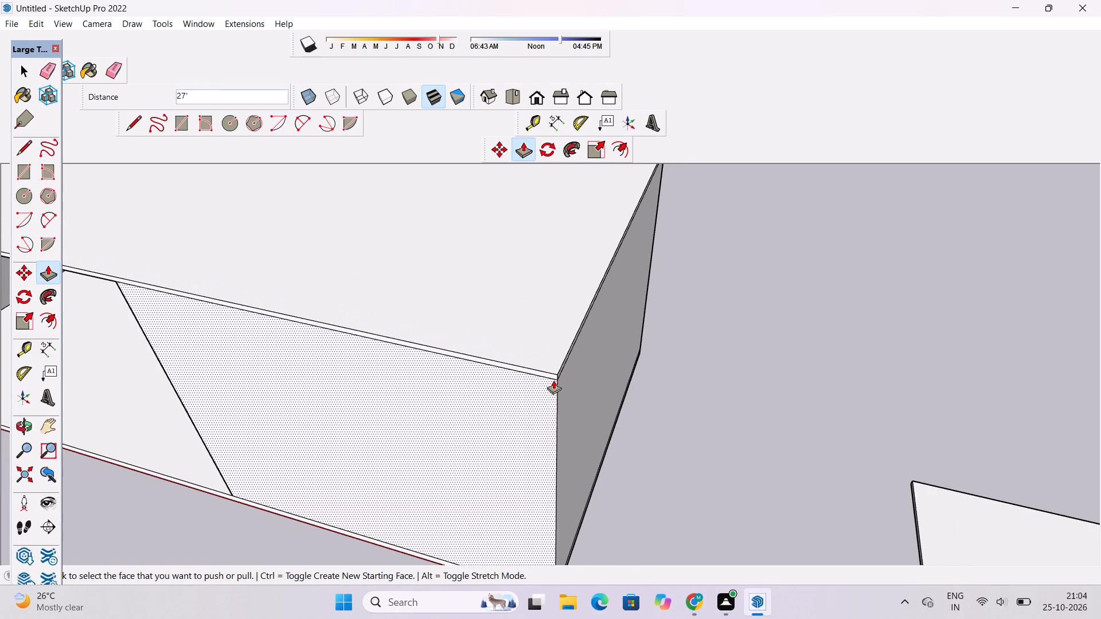
key("space")
Examine the roofed building from the front, from eye level and from above.
key("o")
scroll(618, 331, "down", 9)
left_click_drag(507, 353, 530, 355, "shift")
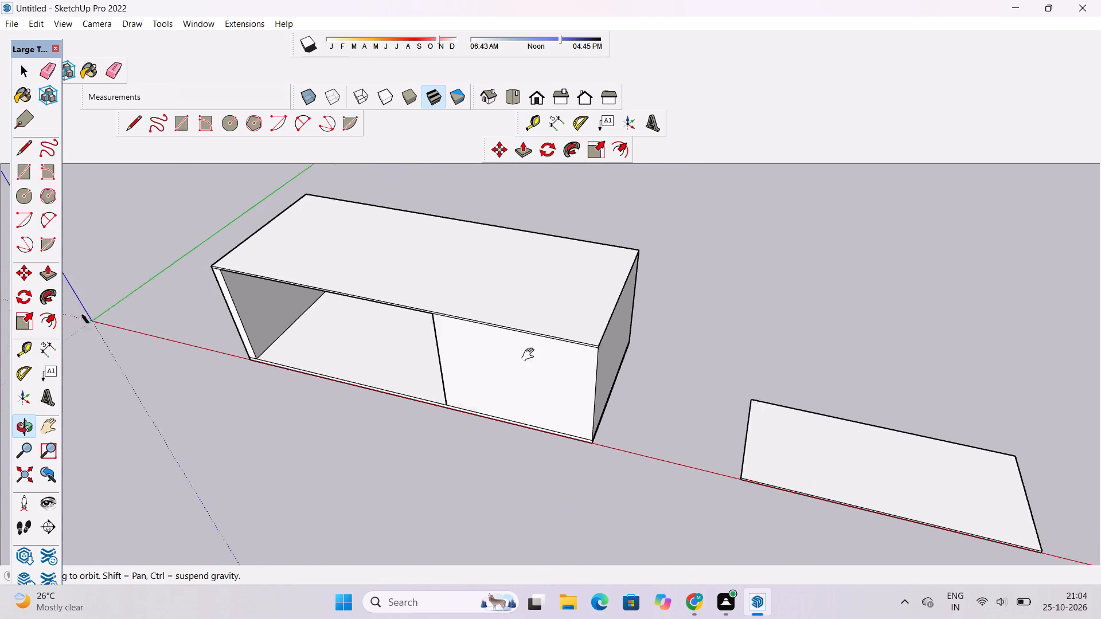
left_click_drag(530, 355, 630, 355, "shift")
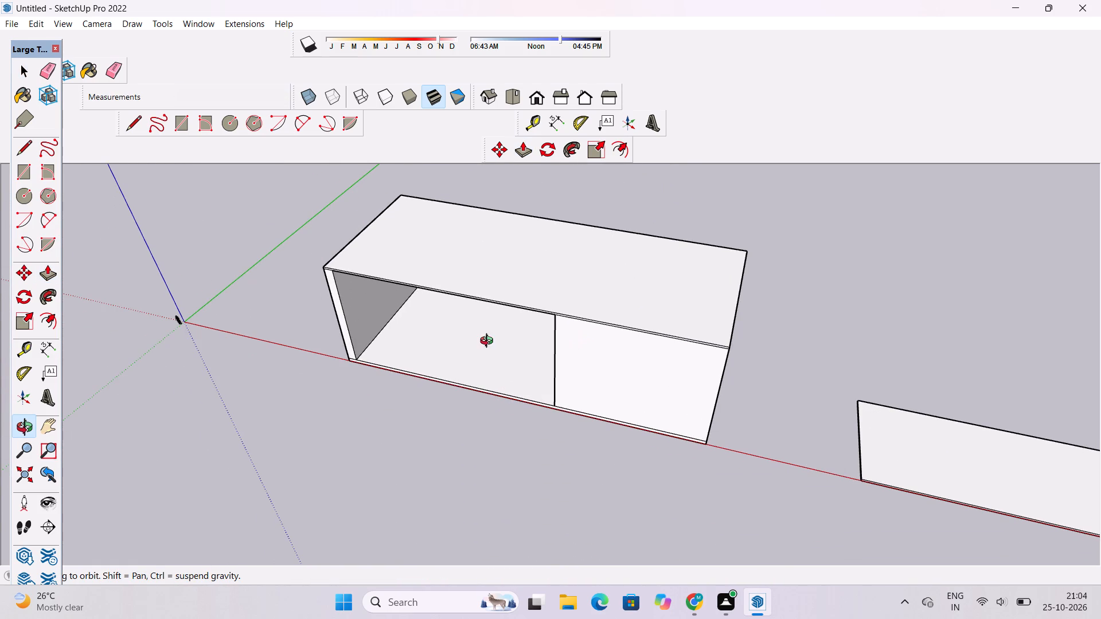
scroll(477, 330, "up", 5)
left_click_drag(558, 258, 558, 275, "shift")
scroll(555, 276, "down", 10)
left_click_drag(512, 312, 579, 211)
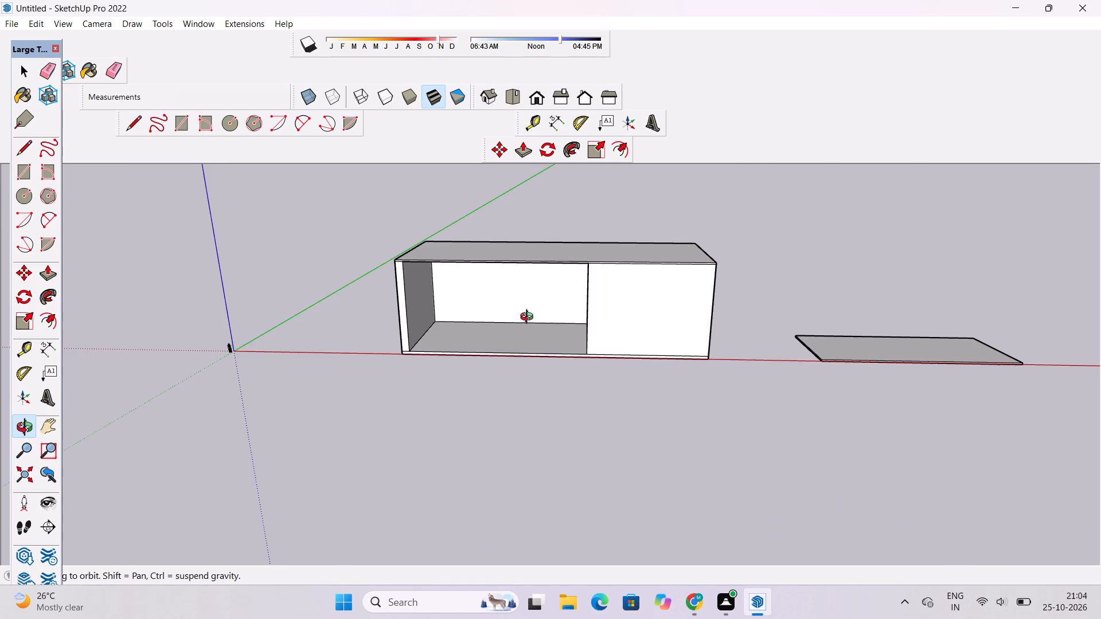
scroll(529, 318, "up", 4)
left_click_drag(519, 318, 558, 335, "shift")
left_click_drag(556, 340, 557, 265)
scroll(557, 262, "down", 4)
left_click_drag(557, 261, 540, 291)
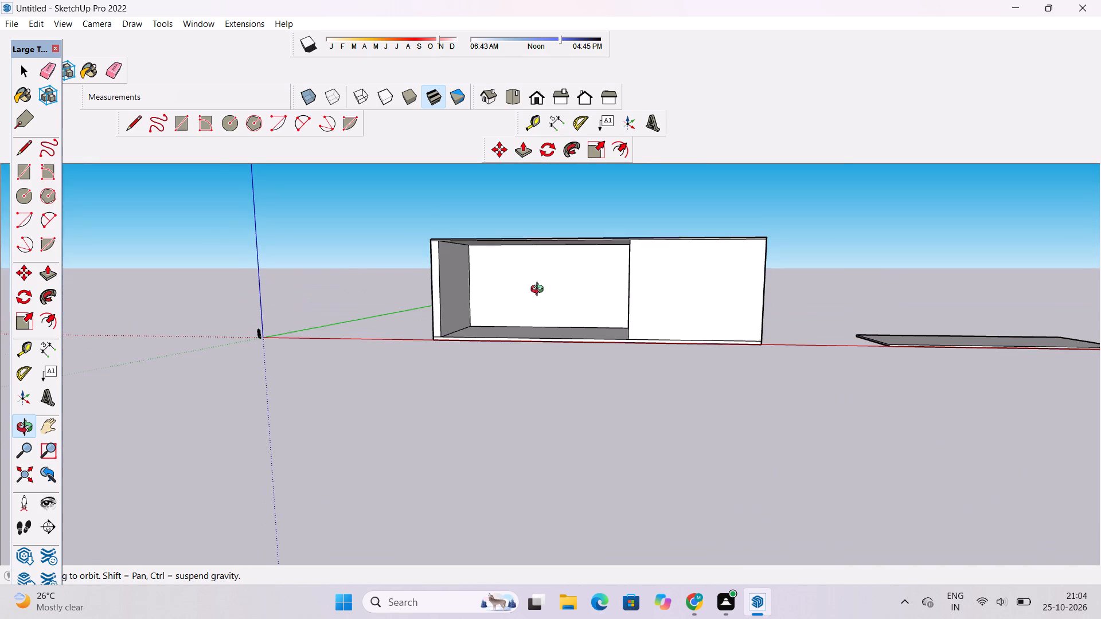
left_click_drag(540, 291, 540, 296)
left_click_drag(538, 311, 556, 330, "shift")
left_click_drag(557, 330, 579, 373)
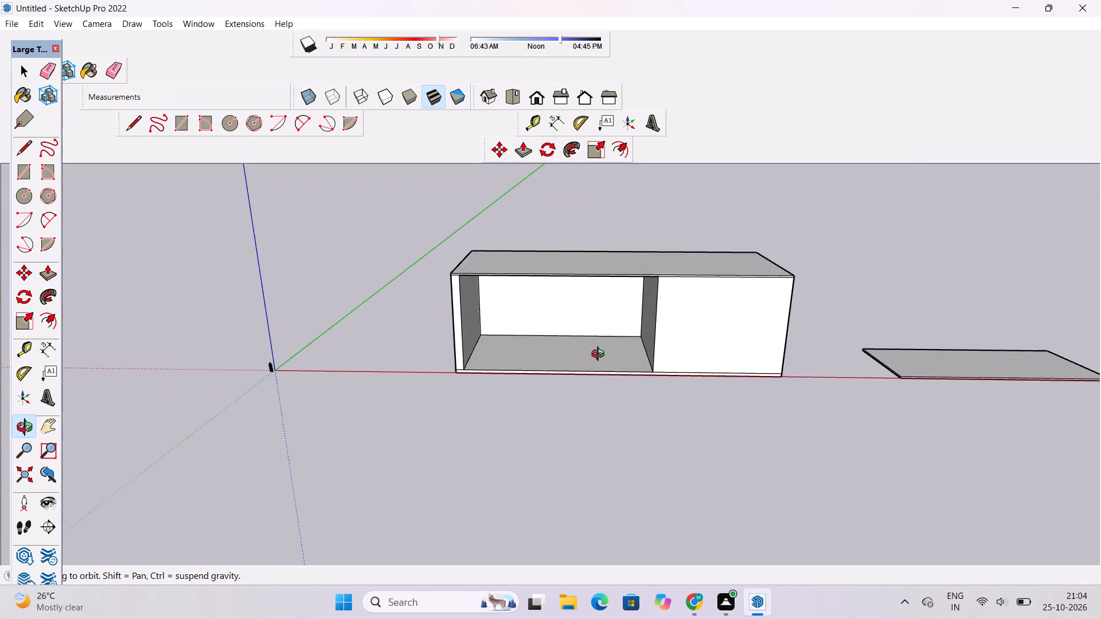
scroll(615, 291, "up", 4)
left_click_drag(600, 288, 577, 304, "shift")
left_click_drag(575, 318, 595, 359)
scroll(606, 327, "down", 3)
left_click_drag(626, 309, 546, 322, "shift")
left_click_drag(545, 321, 575, 342)
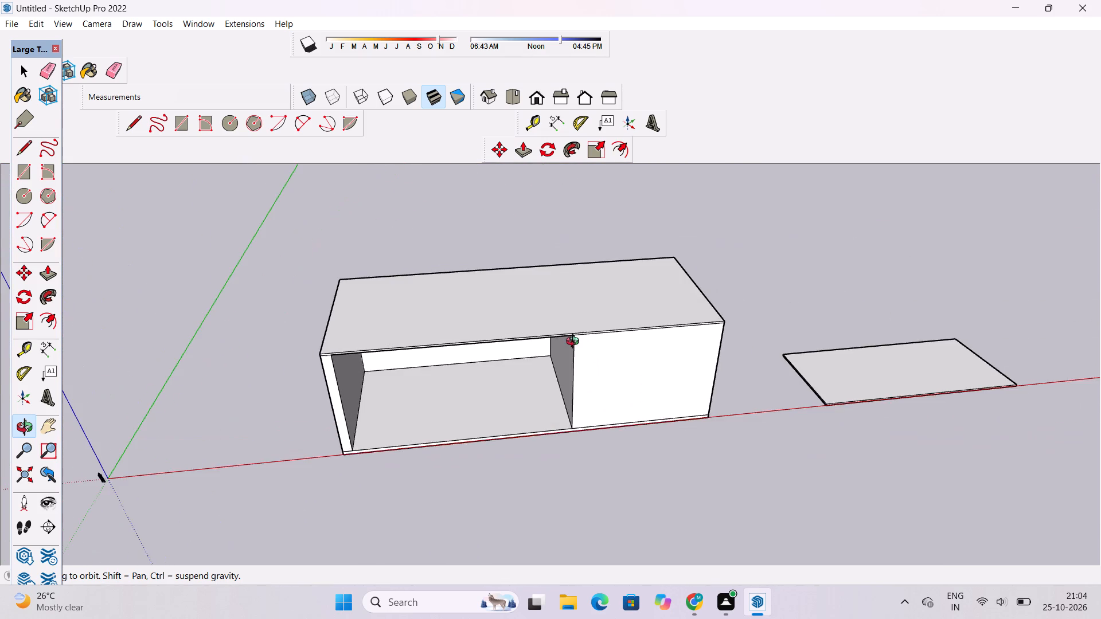
left_click_drag(559, 341, 559, 351, "shift")
left_click_drag(559, 352, 553, 344, "shift")
scroll(552, 334, "up", 4)
left_click_drag(551, 331, 551, 342, "shift")
scroll(545, 335, "down", 2)
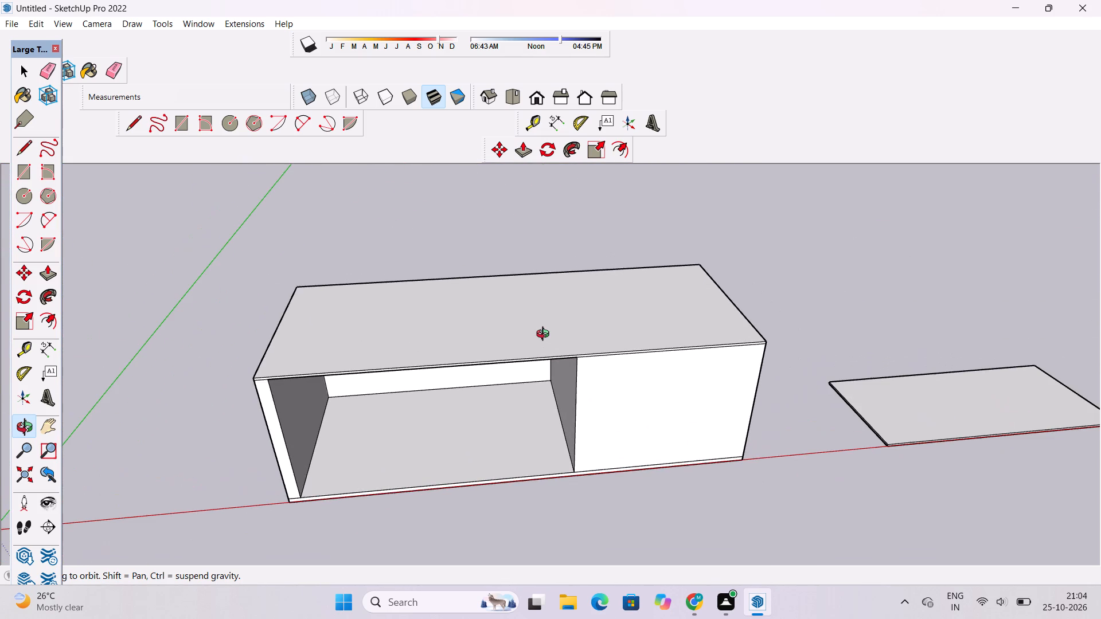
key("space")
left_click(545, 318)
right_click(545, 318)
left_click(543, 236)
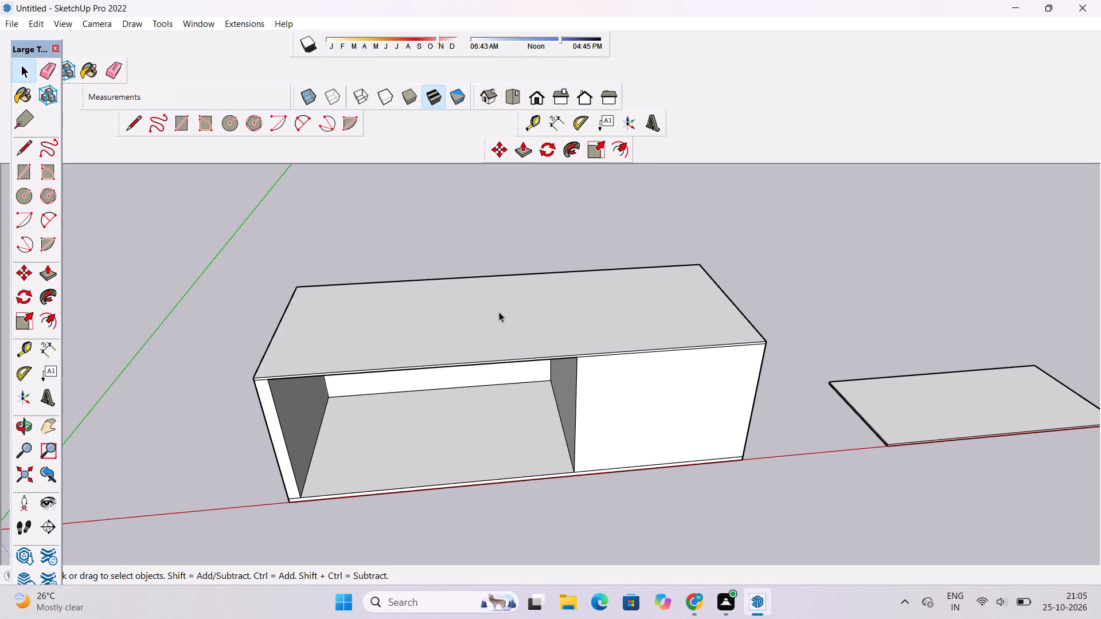
Push/Pull the roof's top face upward by 2'.
scroll(534, 316, "up", 2)
left_click(535, 316)
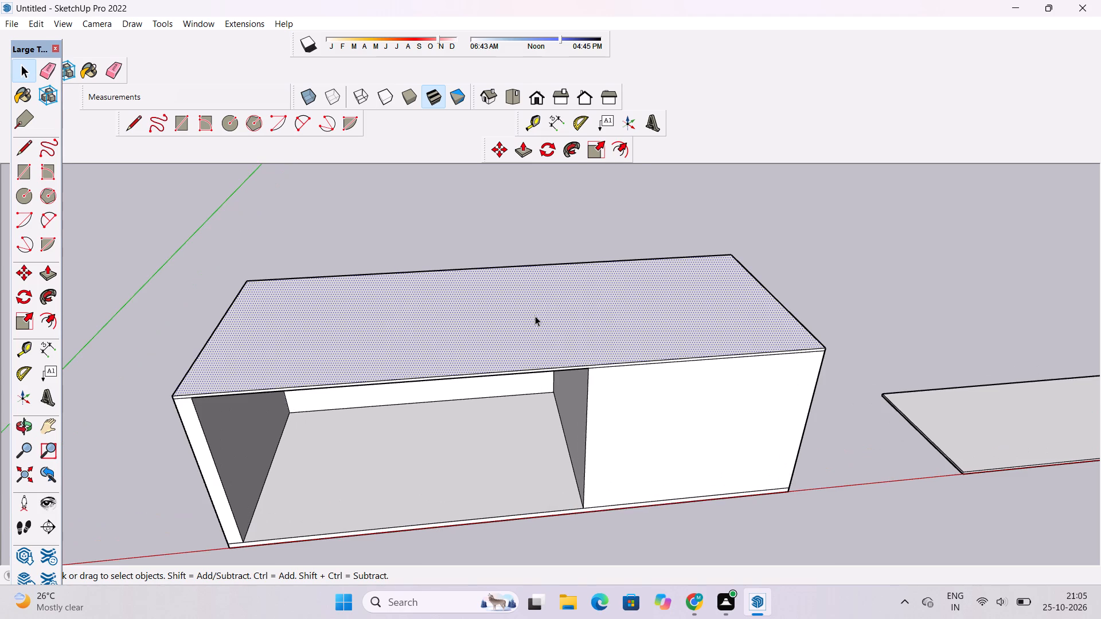
key("p")
left_click(535, 316)
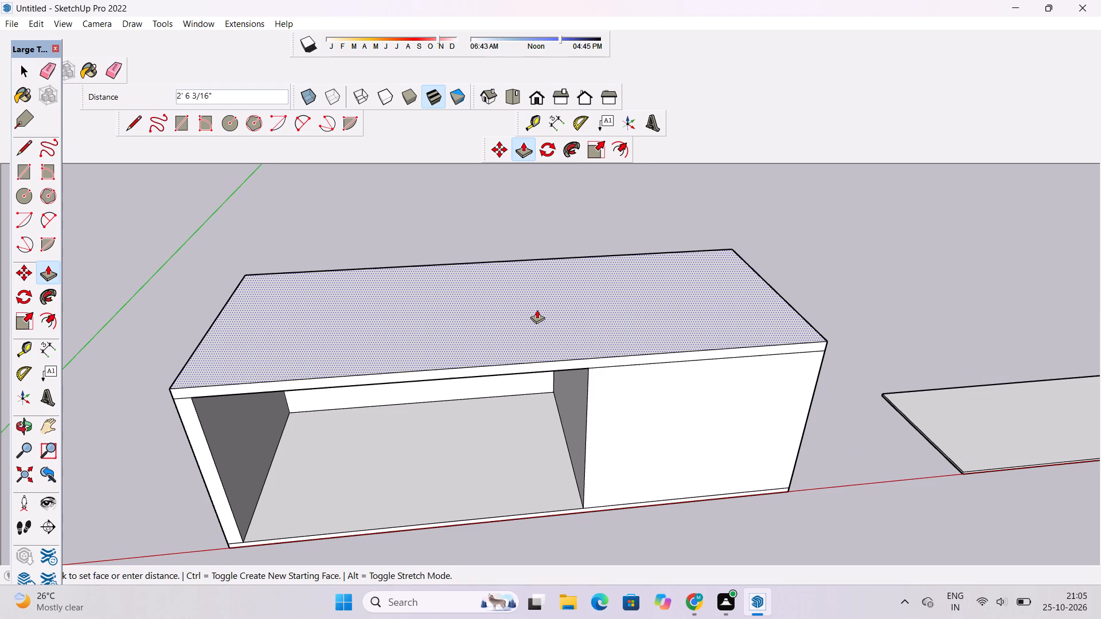
type("2'")
key("Return")
key("space")
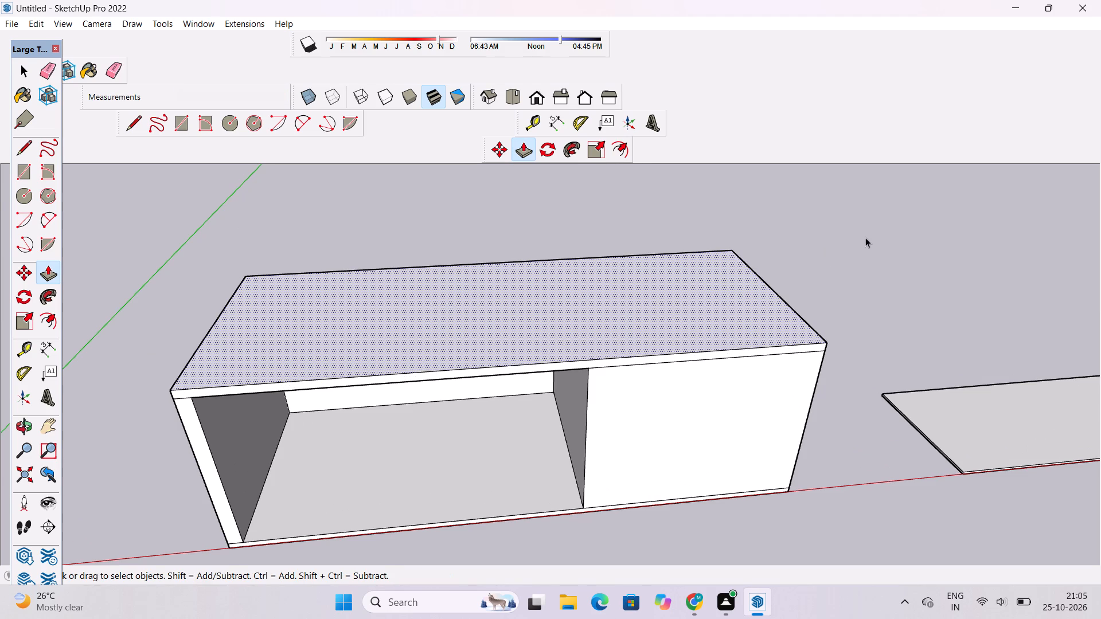
left_click(865, 237)
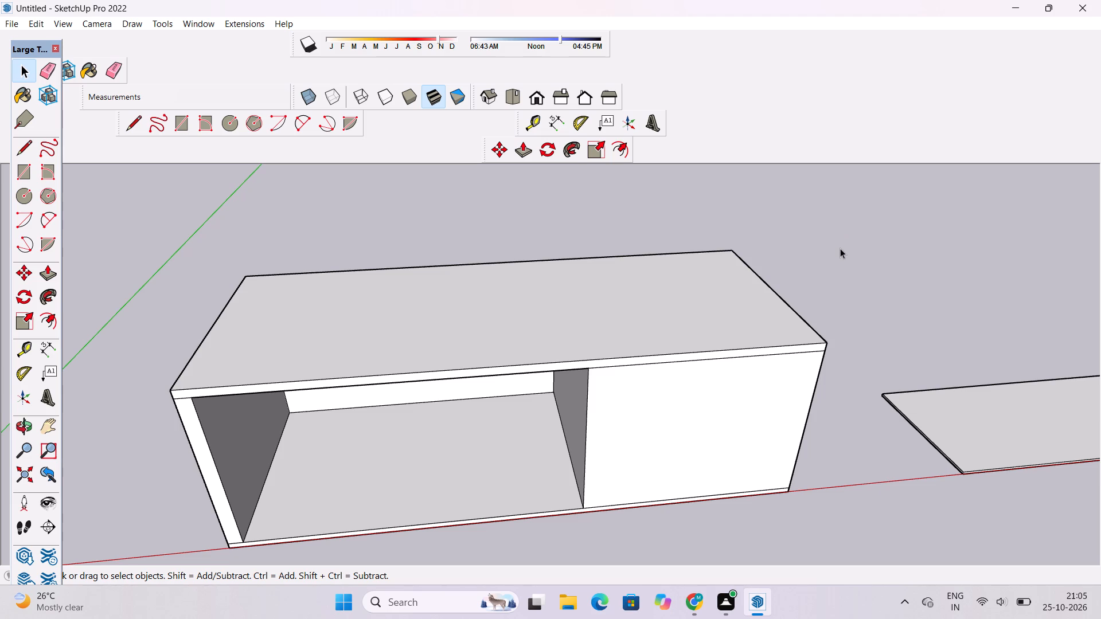
Erase the short vertical seam and the horizontal seam edges between the roof slab and the building's back wall.
key("o")
scroll(734, 292, "down", 1)
left_click_drag(729, 358, 720, 339, "shift")
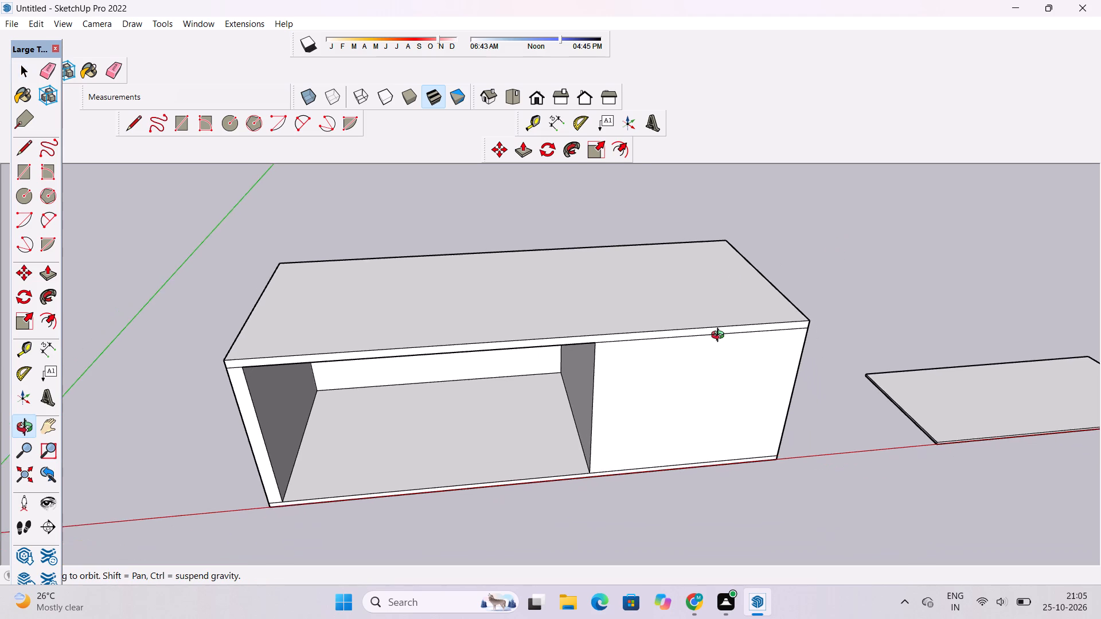
scroll(720, 336, "down", 5)
left_click_drag(377, 421, 376, 437, "shift")
left_click_drag(374, 448, 557, 417)
scroll(451, 443, "up", 5)
left_click_drag(415, 436, 401, 473, "shift")
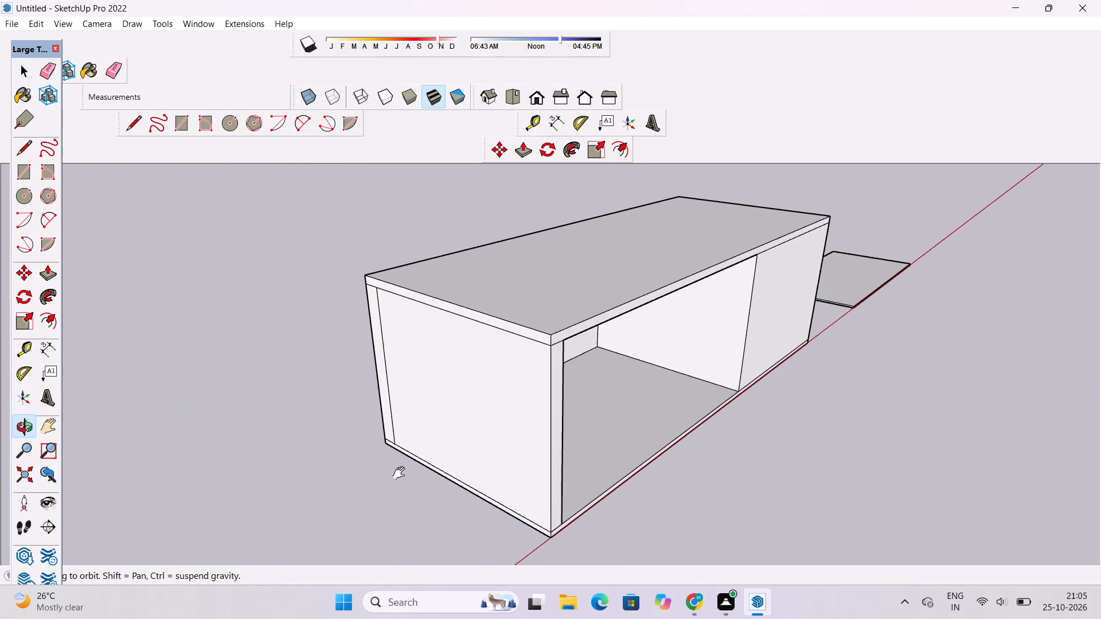
left_click_drag(401, 473, 401, 474, "shift")
left_click_drag(399, 475, 401, 439)
scroll(400, 403, "down", 2)
left_click_drag(426, 369, 349, 428, "shift")
scroll(403, 409, "down", 5)
left_click_drag(550, 443, 76, 432)
scroll(589, 361, "up", 4)
left_click_drag(595, 374, 532, 390, "shift")
left_click_drag(721, 408, 299, 365)
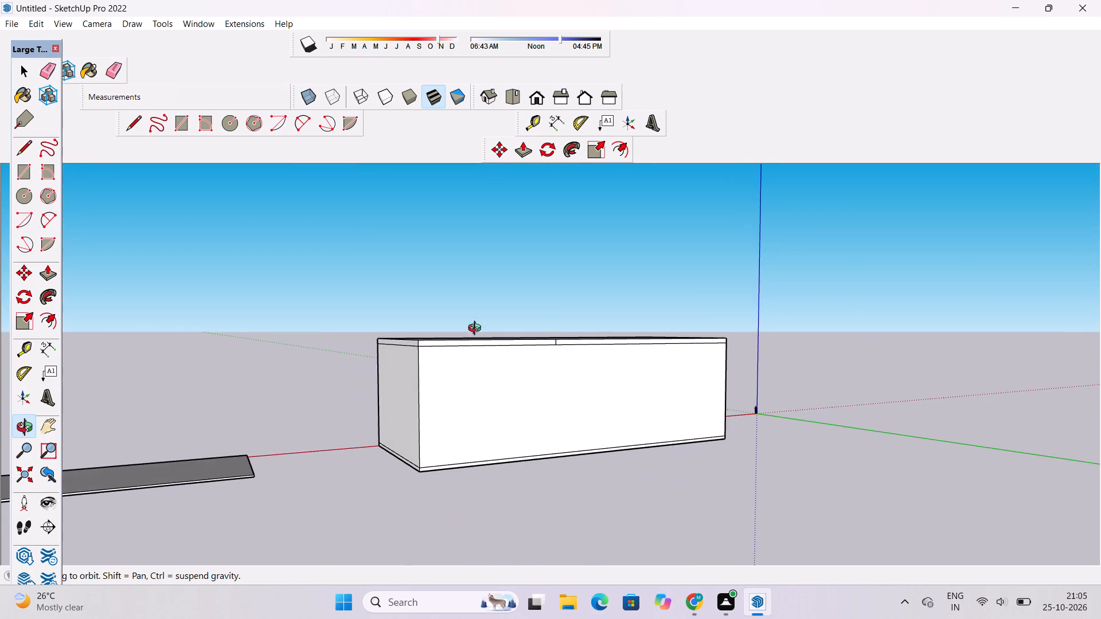
scroll(575, 339, "up", 5)
left_click_drag(539, 358, 541, 373, "shift")
scroll(534, 378, "up", 4)
key("e")
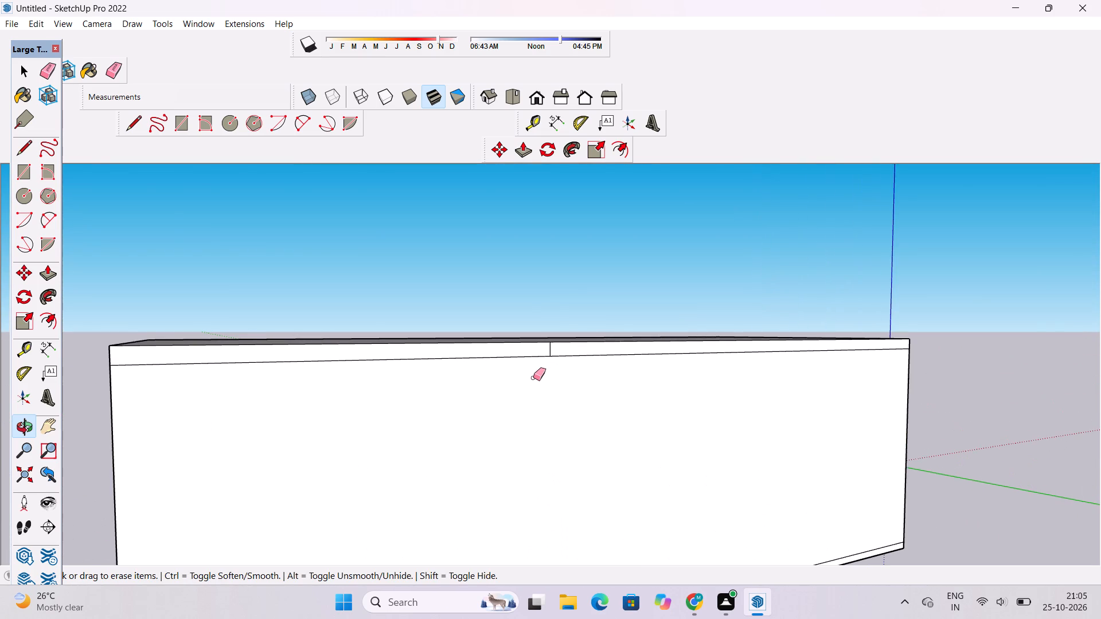
scroll(533, 378, "up", 4)
left_click_drag(566, 328, 555, 336)
scroll(552, 343, "down", 6)
left_click(553, 344)
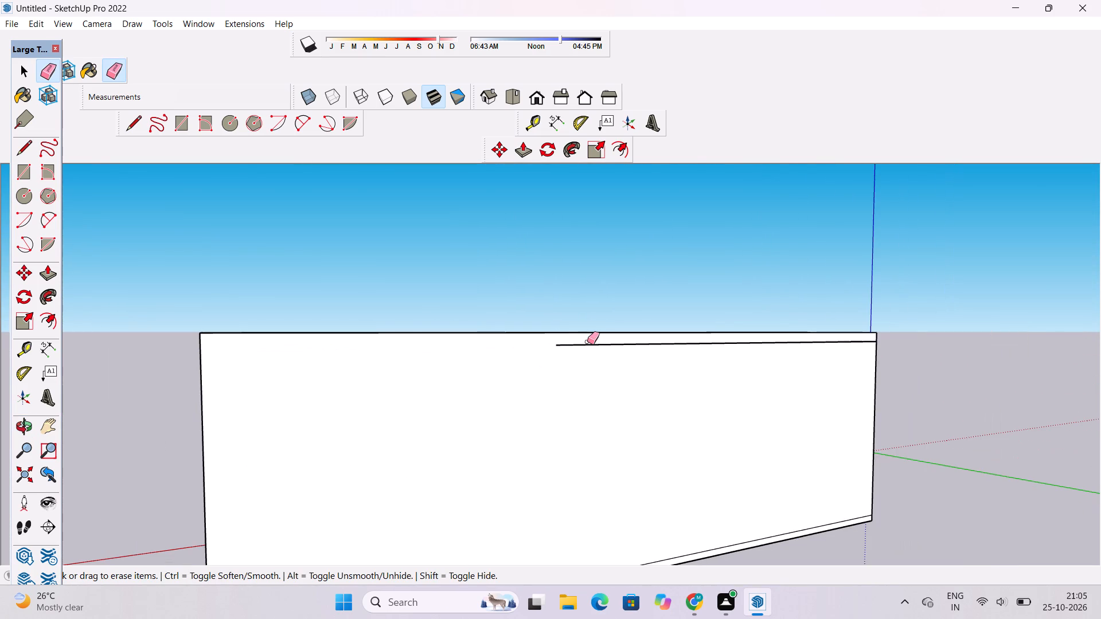
left_click(594, 342)
scroll(595, 343, "down", 3)
Erase the seam edge between the roof slab and the enclosed room's outer end wall, including its leftover segment.
key("o")
scroll(580, 283, "down", 4)
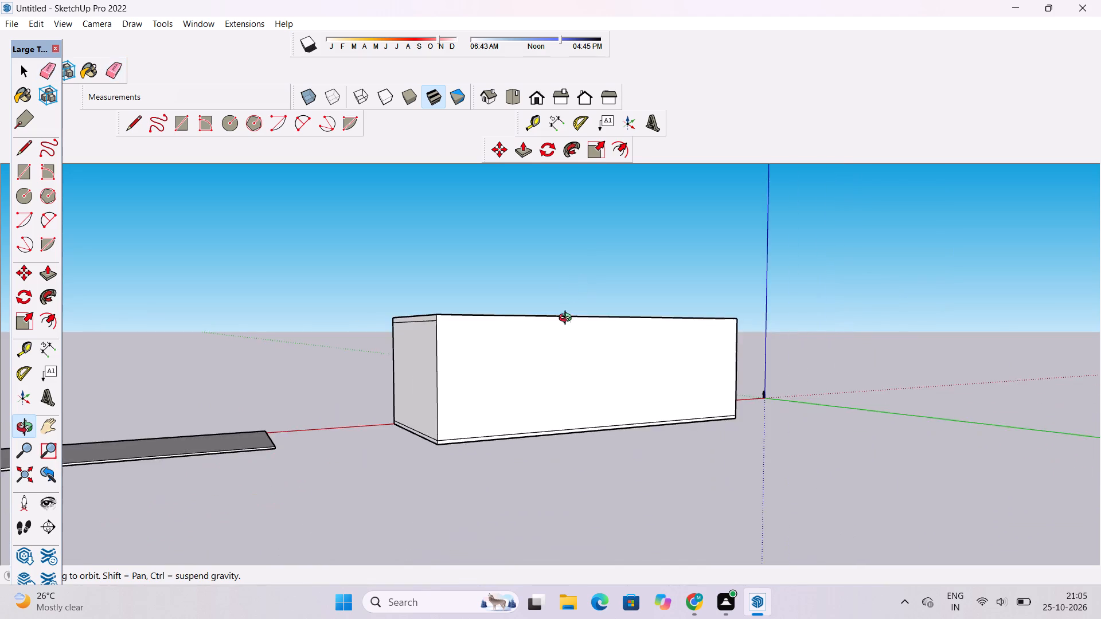
scroll(568, 319, "down", 2)
left_click_drag(404, 435, 676, 478)
scroll(374, 371, "down", 5)
left_click_drag(359, 413, 824, 351)
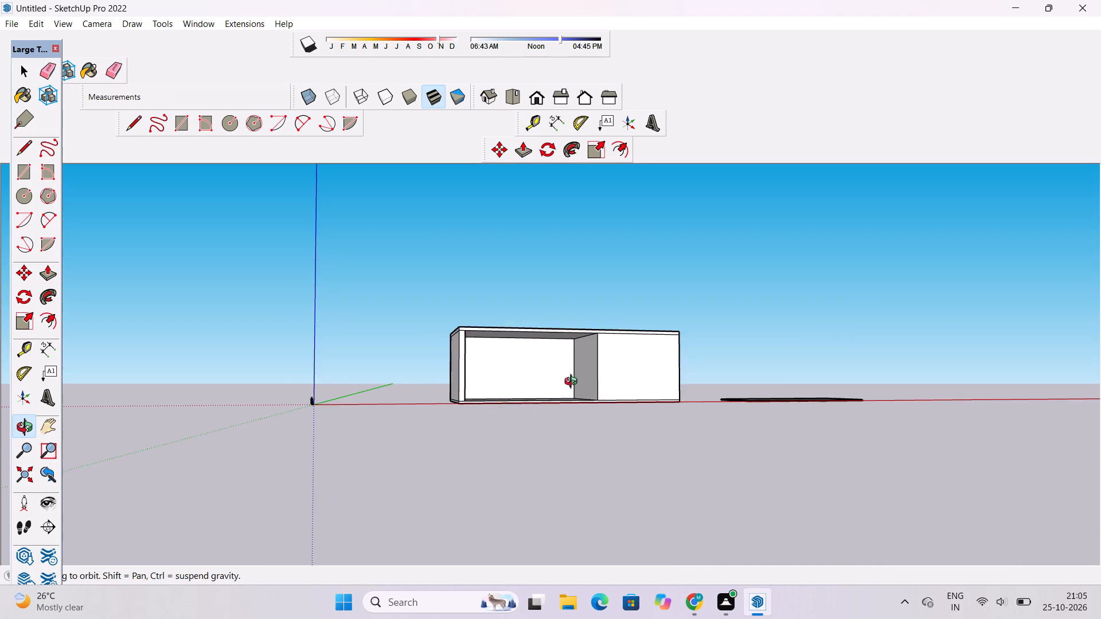
scroll(522, 383, "up", 3)
left_click_drag(553, 365, 489, 395, "shift")
left_click_drag(675, 325, 560, 380)
scroll(575, 375, "up", 4)
left_click_drag(777, 357, 673, 402, "shift")
left_click_drag(670, 403, 489, 409)
scroll(564, 391, "up", 4)
left_click_drag(571, 403, 573, 413, "shift")
left_click_drag(573, 416, 557, 409)
key("e")
scroll(555, 405, "up", 6)
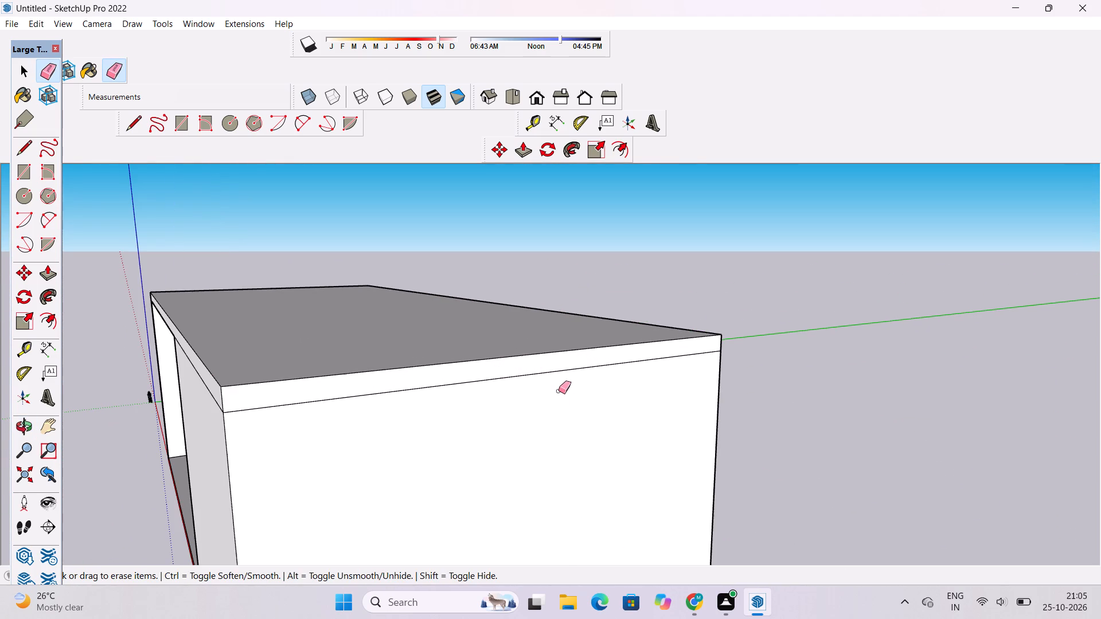
left_click(567, 371)
scroll(577, 352, "down", 6)
scroll(650, 365, "up", 6)
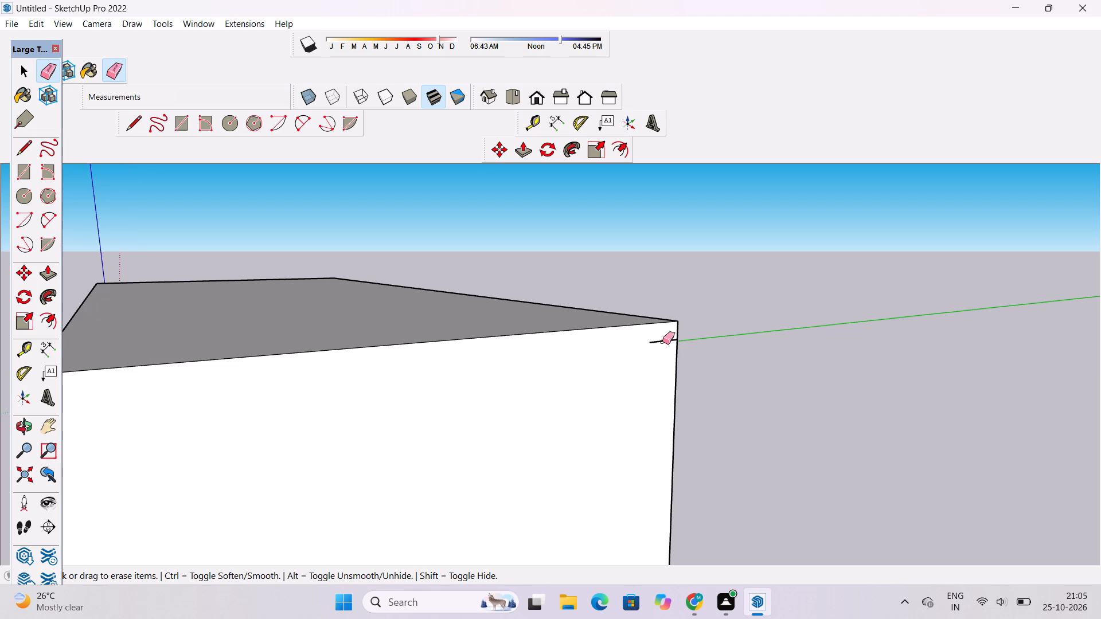
left_click_drag(660, 336, 658, 347)
scroll(658, 347, "down", 1)
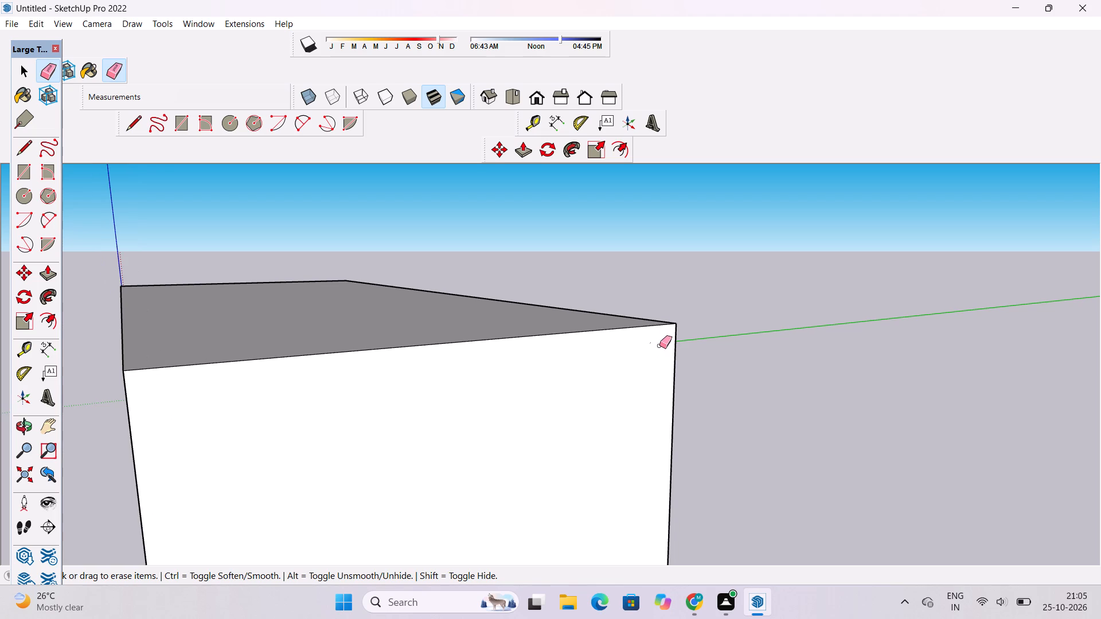
scroll(659, 346, "down", 4)
scroll(659, 346, "up", 4)
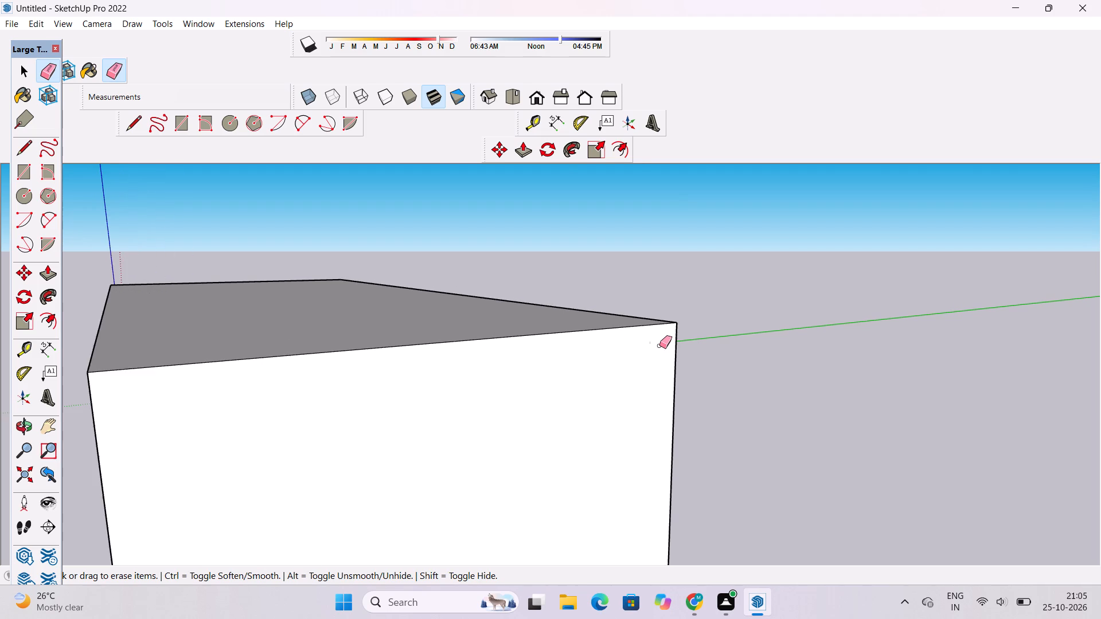
scroll(662, 343, "down", 4)
Examine the cleaned-up building from the end, the front and above.
key("o")
scroll(704, 337, "down", 5)
left_click_drag(682, 382, 682, 370, "shift")
scroll(682, 363, "up", 1)
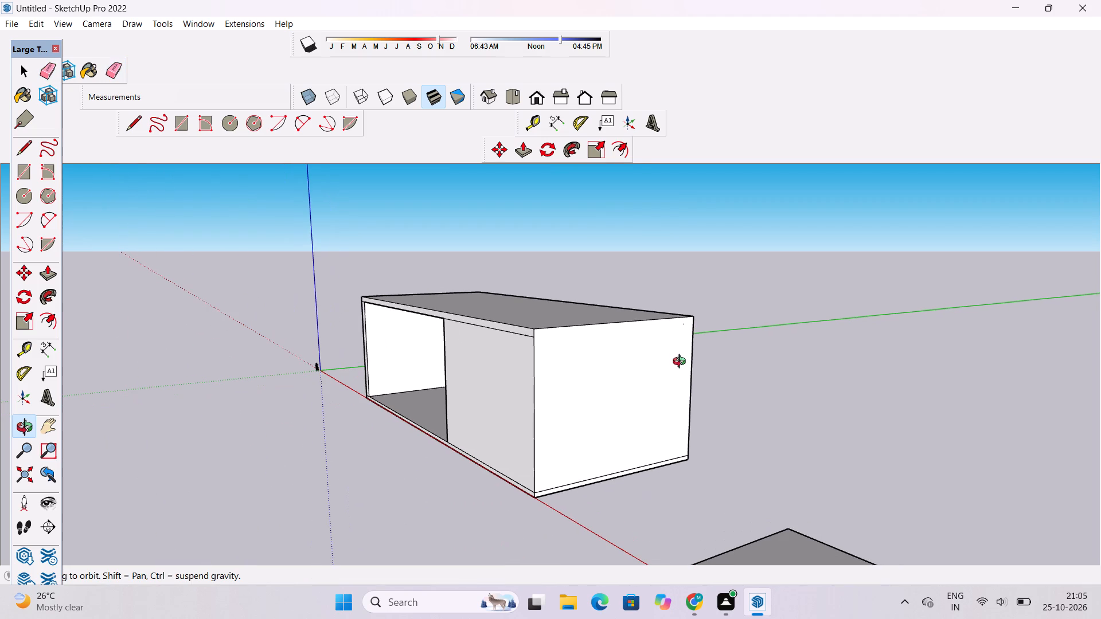
left_click_drag(682, 378, 682, 338, "shift")
scroll(596, 354, "down", 2)
left_click_drag(354, 403, 588, 436)
scroll(625, 375, "up", 2)
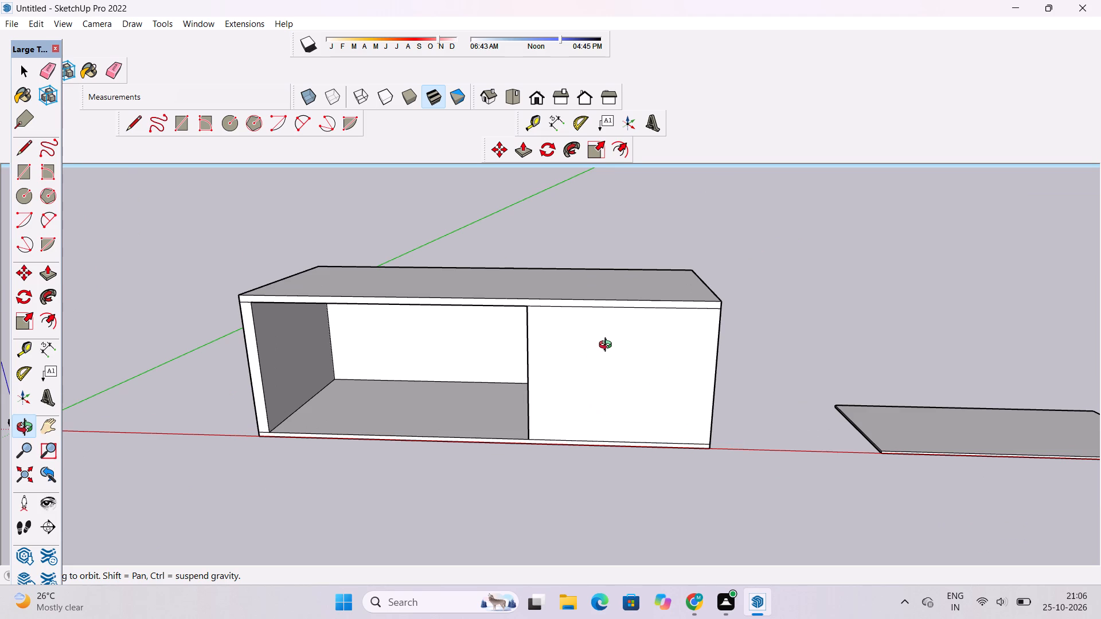
scroll(616, 338, "down", 1)
left_click_drag(616, 339, 617, 330, "shift")
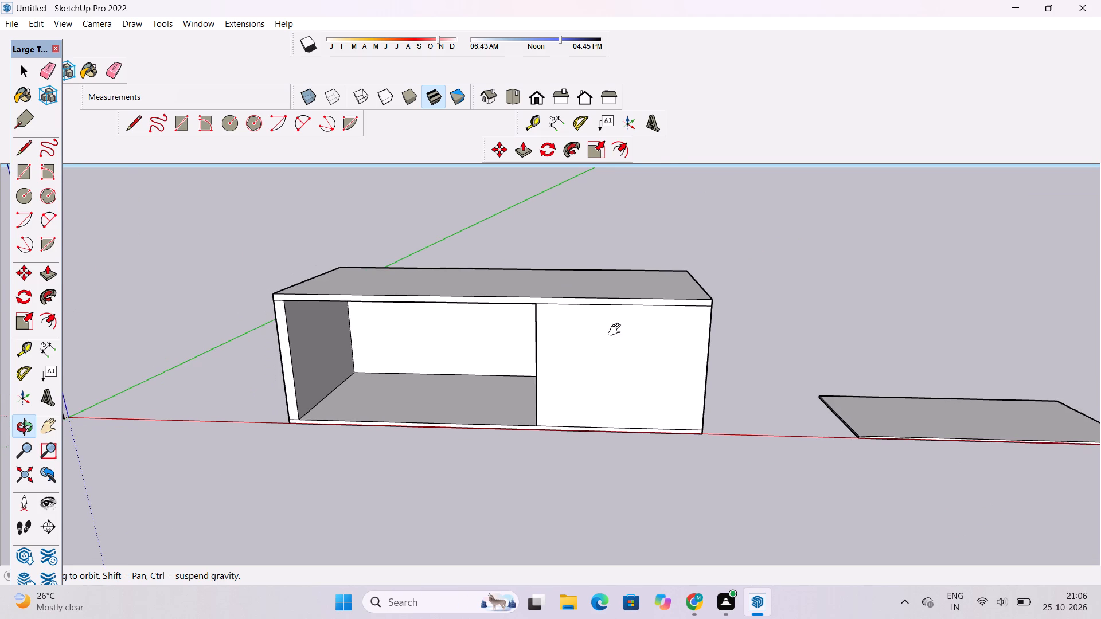
scroll(622, 327, "down", 5)
left_click_drag(617, 314, 616, 369)
left_click_drag(522, 381, 525, 406, "shift")
left_click_drag(525, 406, 565, 362)
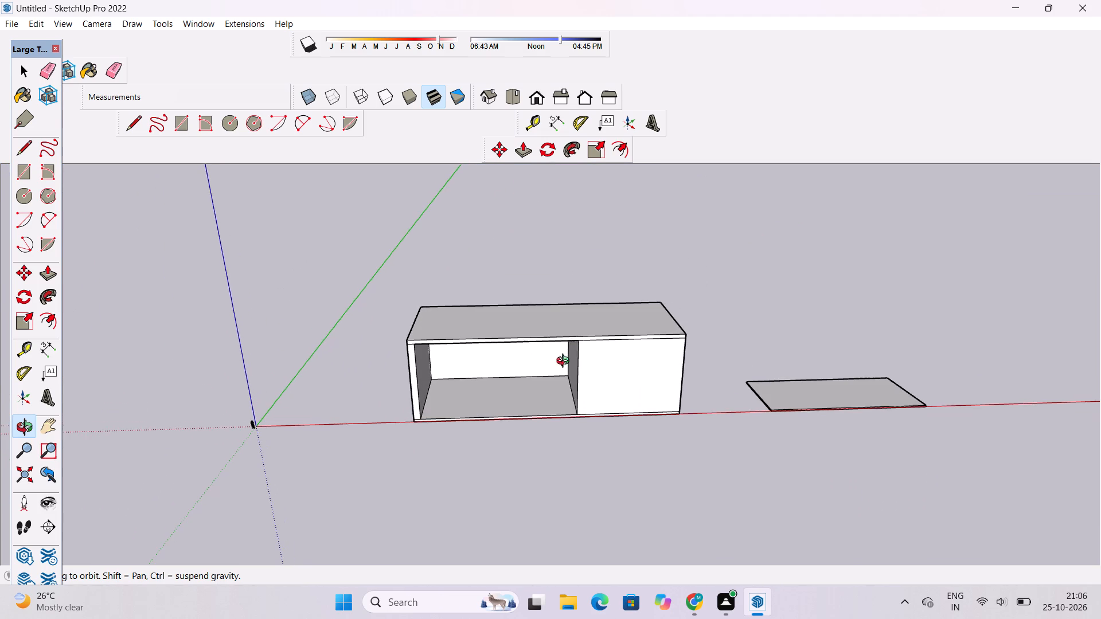
left_click_drag(565, 362, 568, 359)
scroll(559, 378, "up", 1)
left_click_drag(561, 377, 541, 391, "shift")
scroll(579, 395, "up", 3, "shift")
left_click_drag(587, 378, 534, 390, "shift")
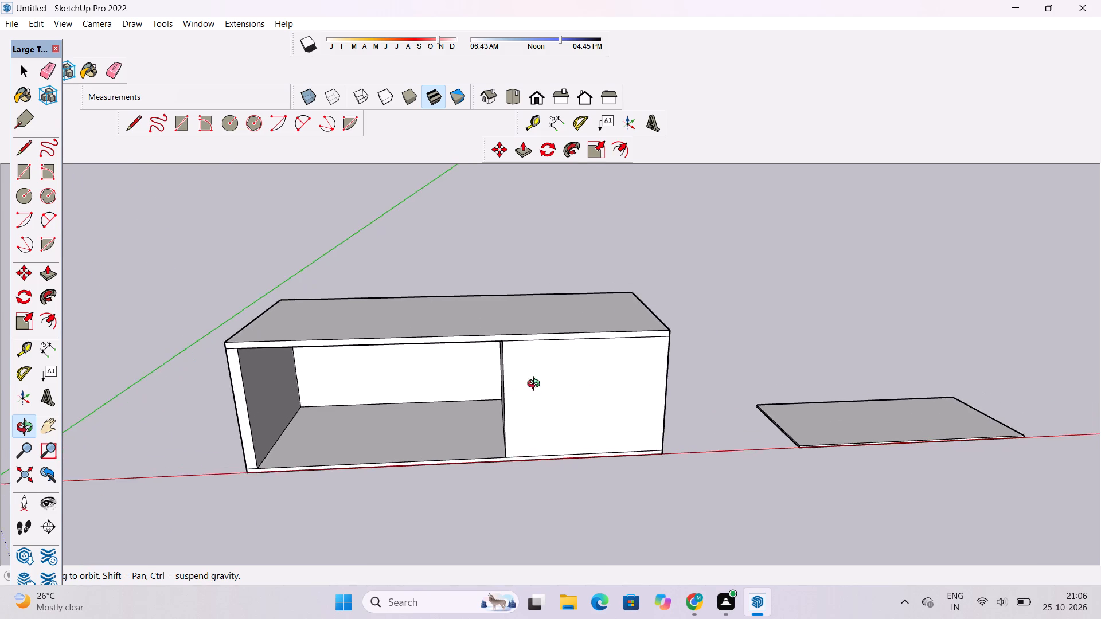
scroll(536, 385, "down", 3)
left_click_drag(543, 367, 552, 395, "shift")
scroll(529, 362, "down", 2)
left_click_drag(529, 362, 538, 446)
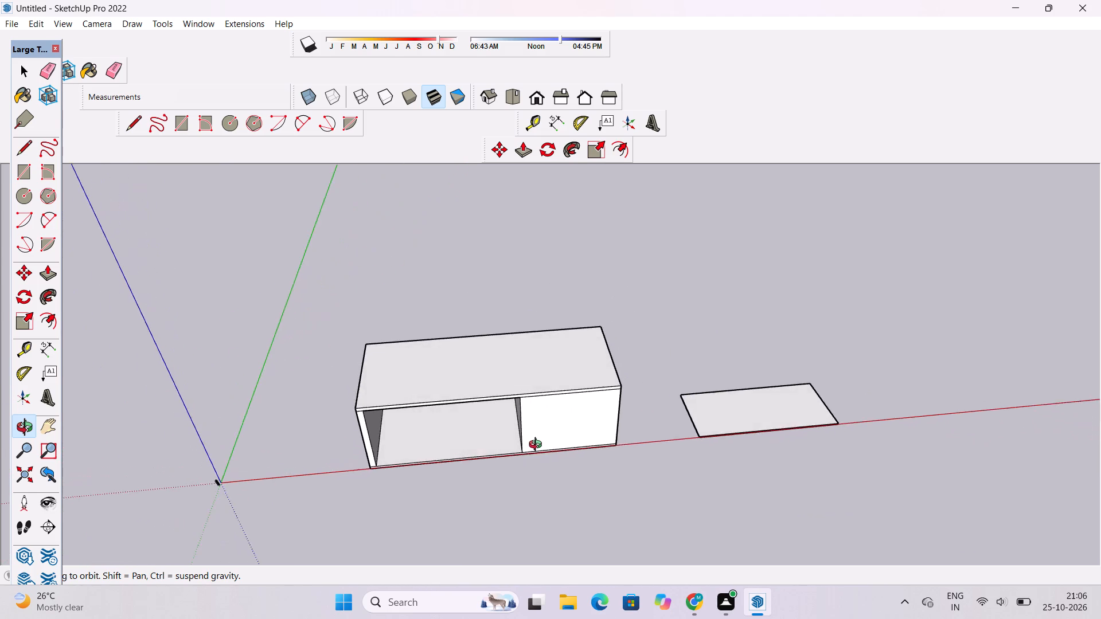
scroll(503, 399, "up", 2)
left_click_drag(511, 385, 513, 412, "shift")
left_click_drag(513, 412, 497, 425)
Place a Tape Measure guide 5' in from the roof's end edge above the open-fronted room, parallel to it.
key("t")
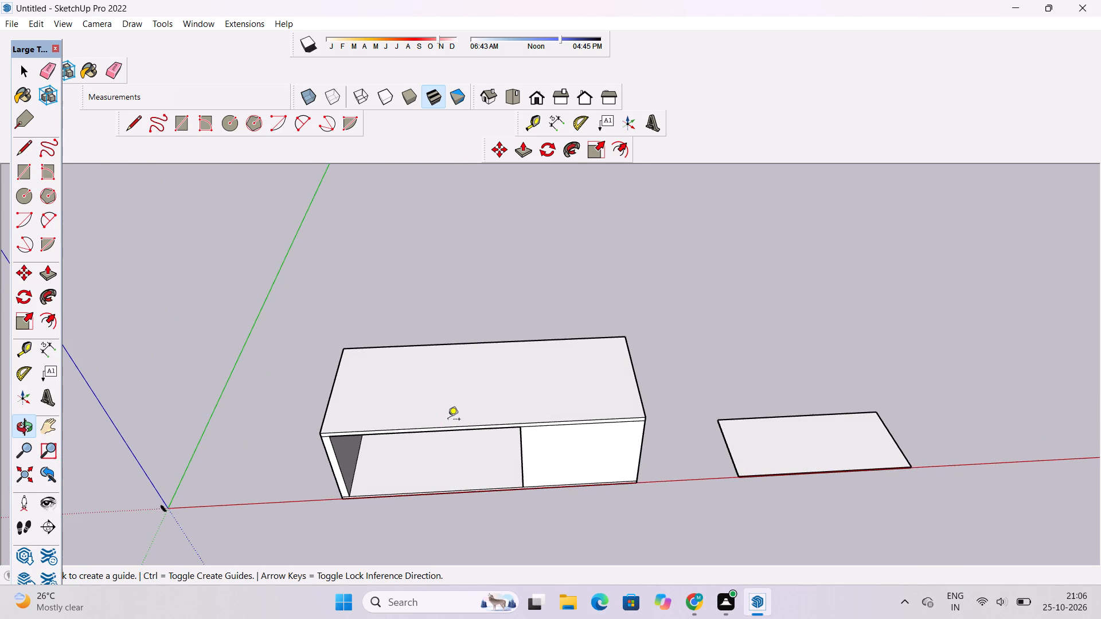
scroll(403, 412, "down", 2)
scroll(304, 383, "down", 1)
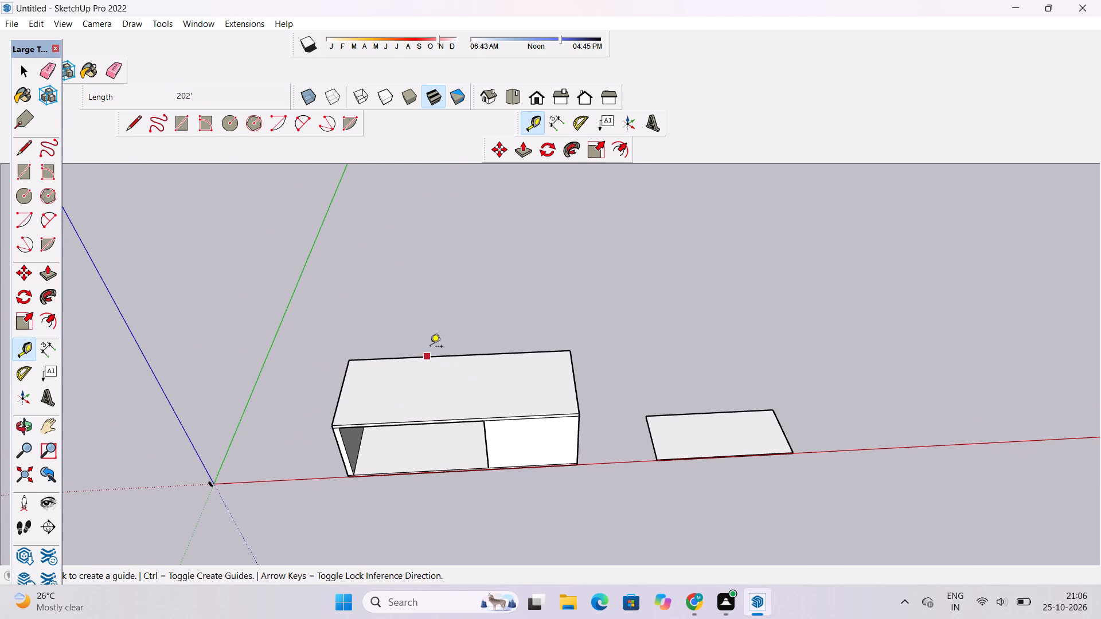
scroll(431, 346, "up", 2)
scroll(344, 396, "up", 3)
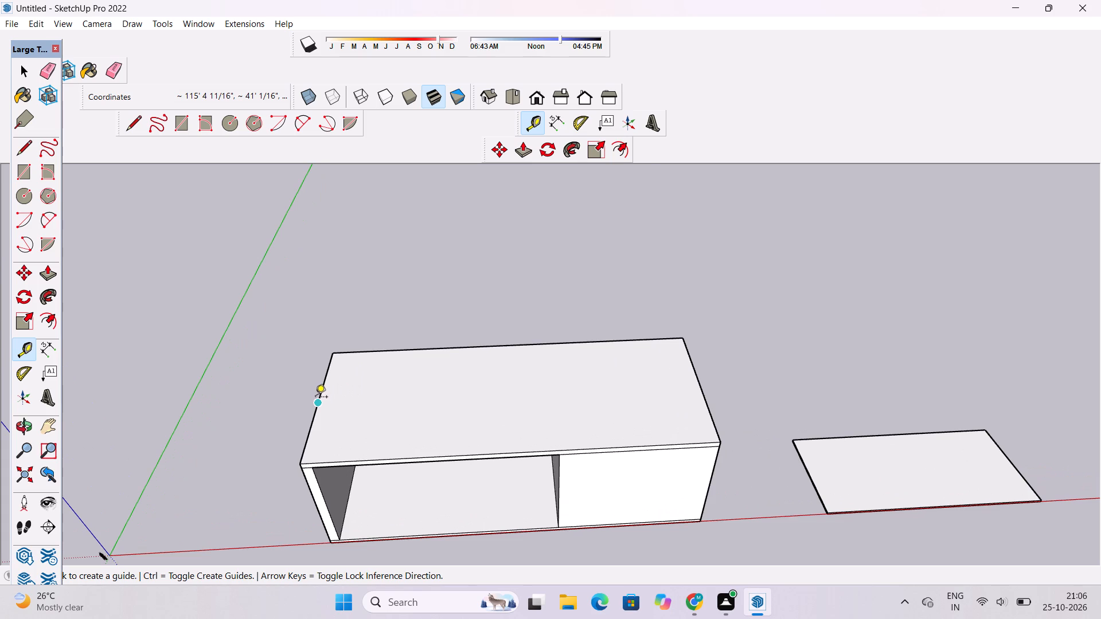
scroll(313, 401, "down", 2)
scroll(325, 389, "up", 2)
scroll(311, 403, "down", 2)
scroll(311, 404, "up", 3)
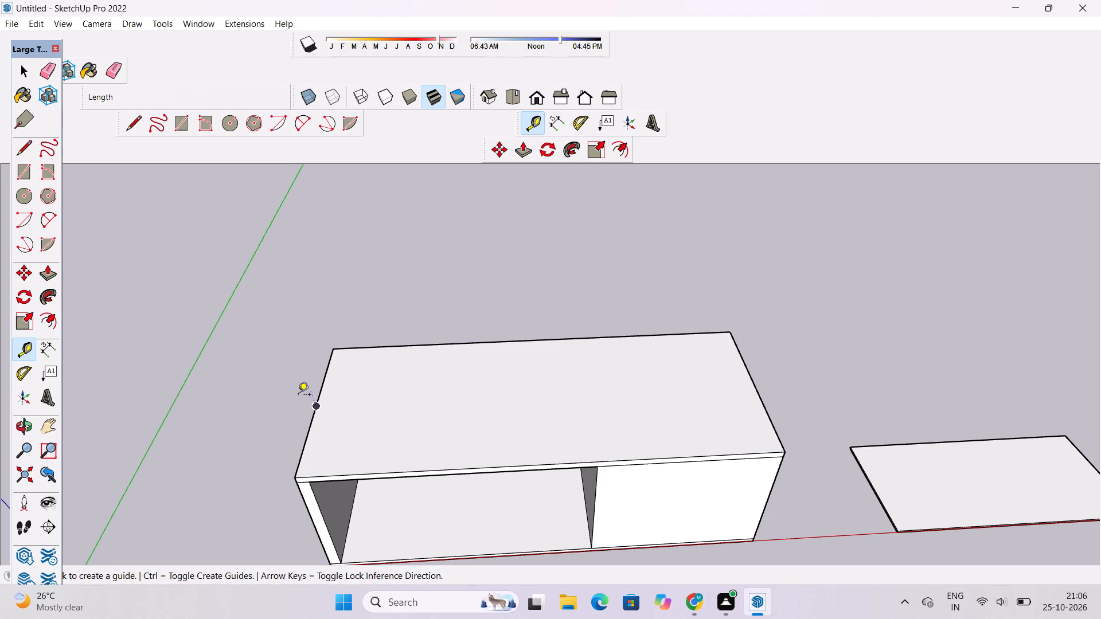
scroll(282, 386, "down", 4)
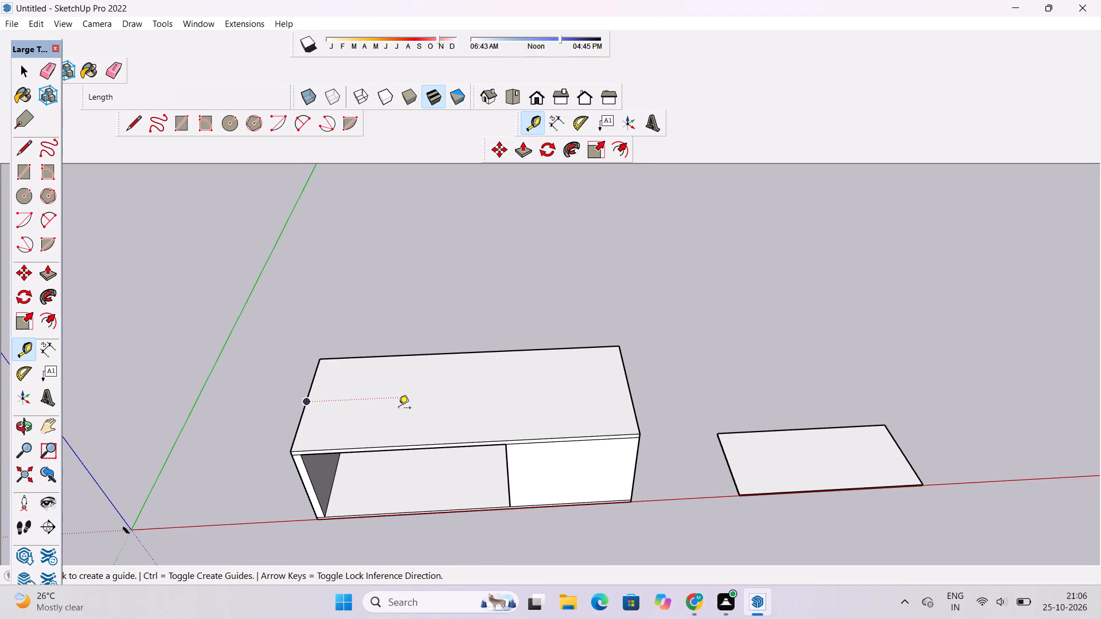
key("t")
scroll(318, 390, "up", 5)
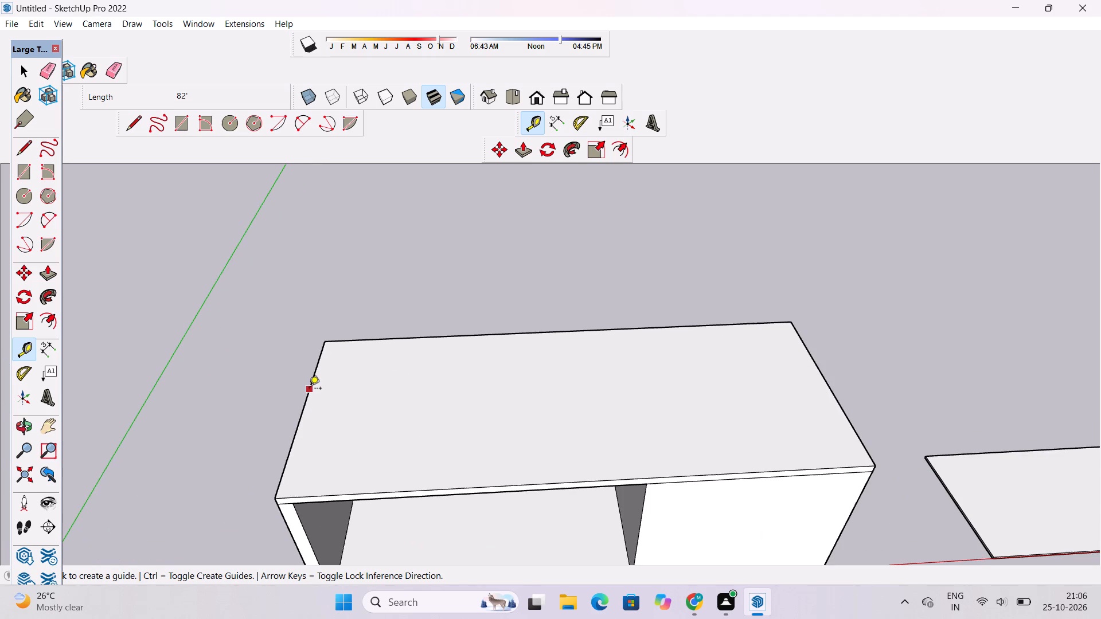
key("space")
type("t")
scroll(290, 408, "down", 2)
scroll(297, 406, "up", 4)
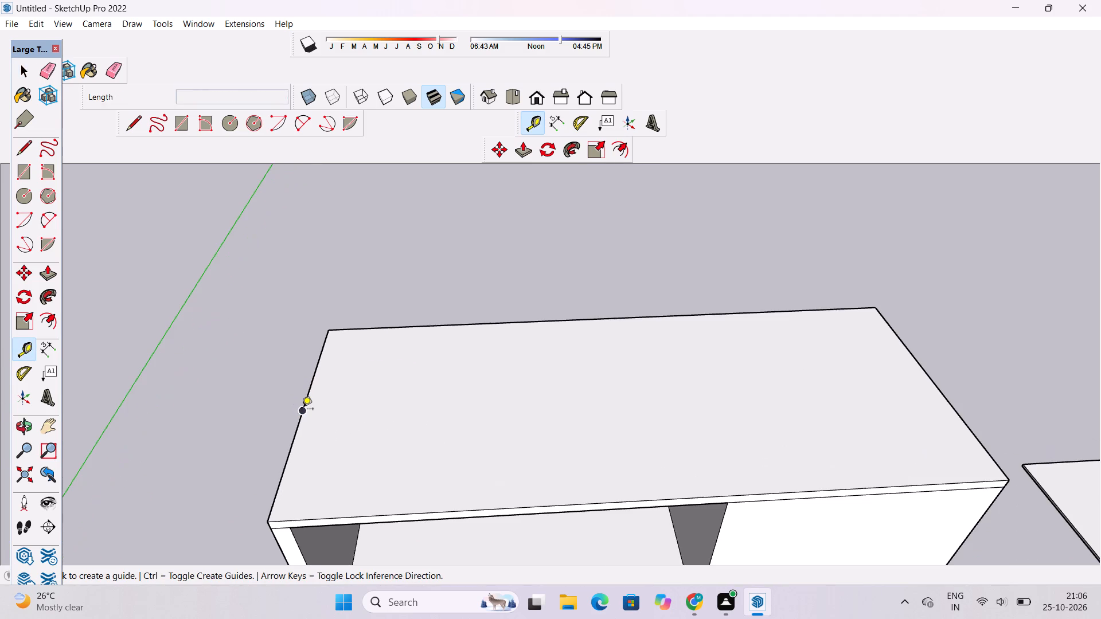
left_click(303, 410)
scroll(303, 410, "down", 6)
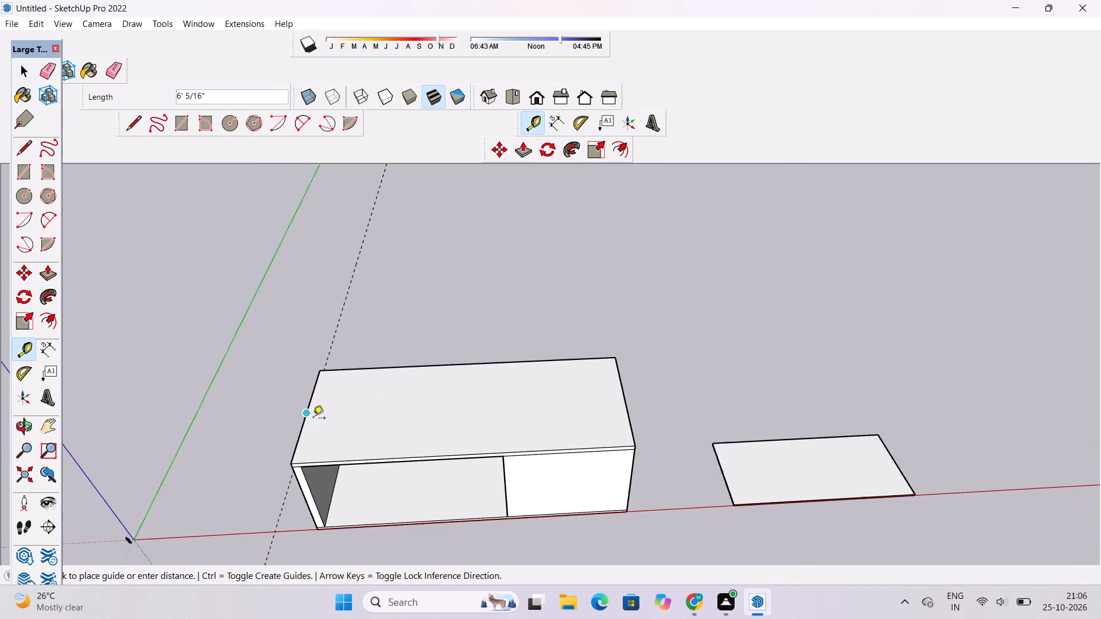
scroll(313, 419, "down", 4)
scroll(314, 419, "up", 4)
scroll(280, 499, "up", 5)
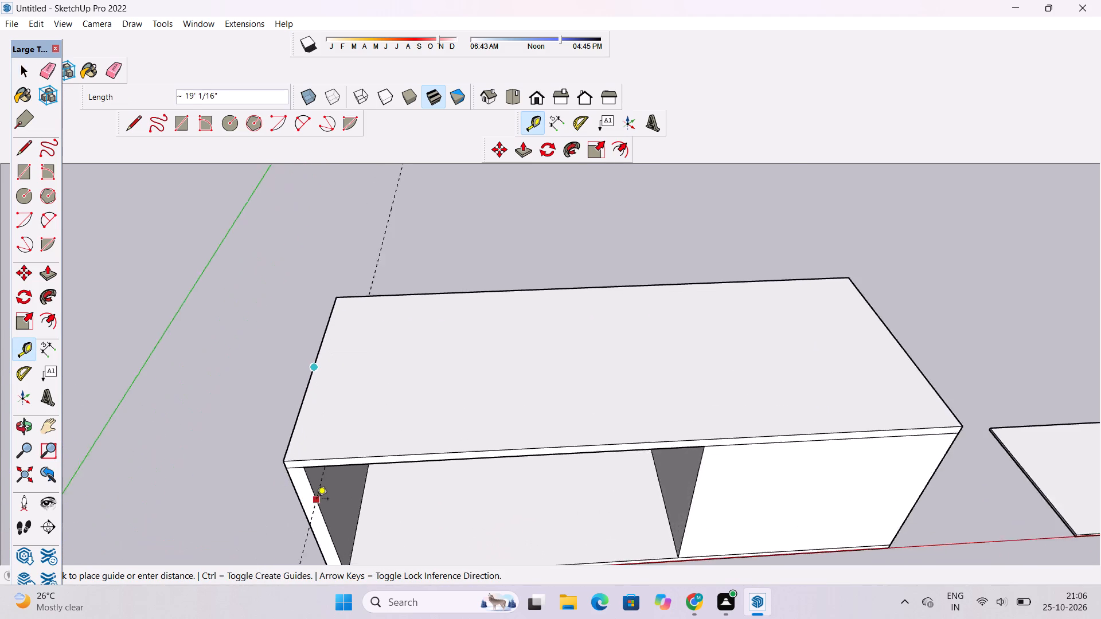
scroll(317, 500, "up", 7)
scroll(293, 437, "down", 2)
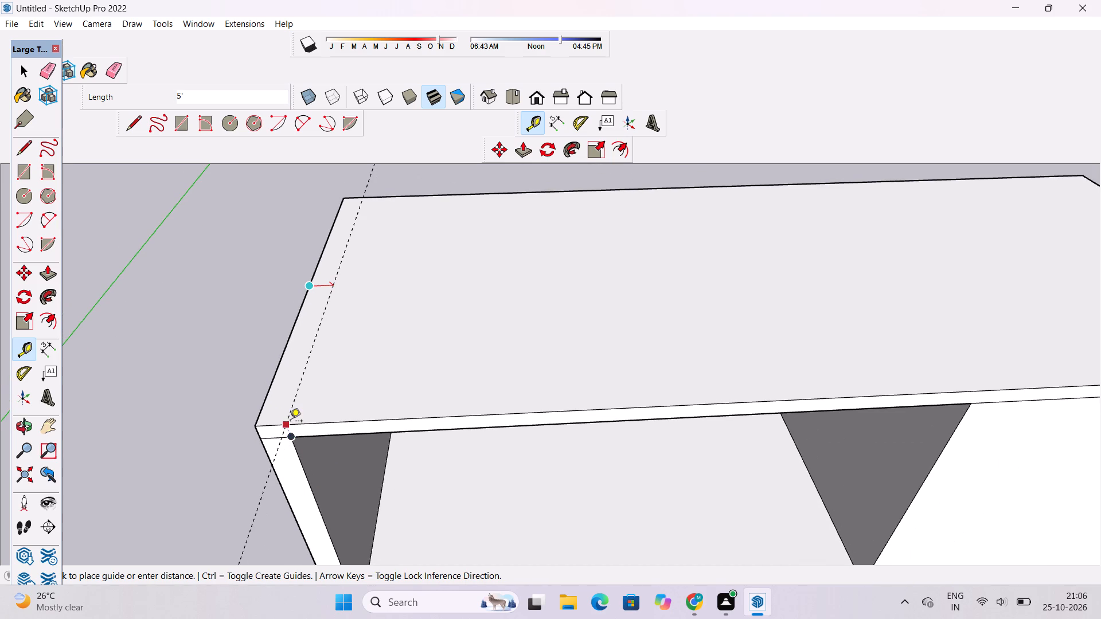
left_click(290, 422)
Place a guide 5' in from the roof's rear edge, parallel to it.
scroll(235, 429, "down", 5)
scroll(343, 331, "down", 5)
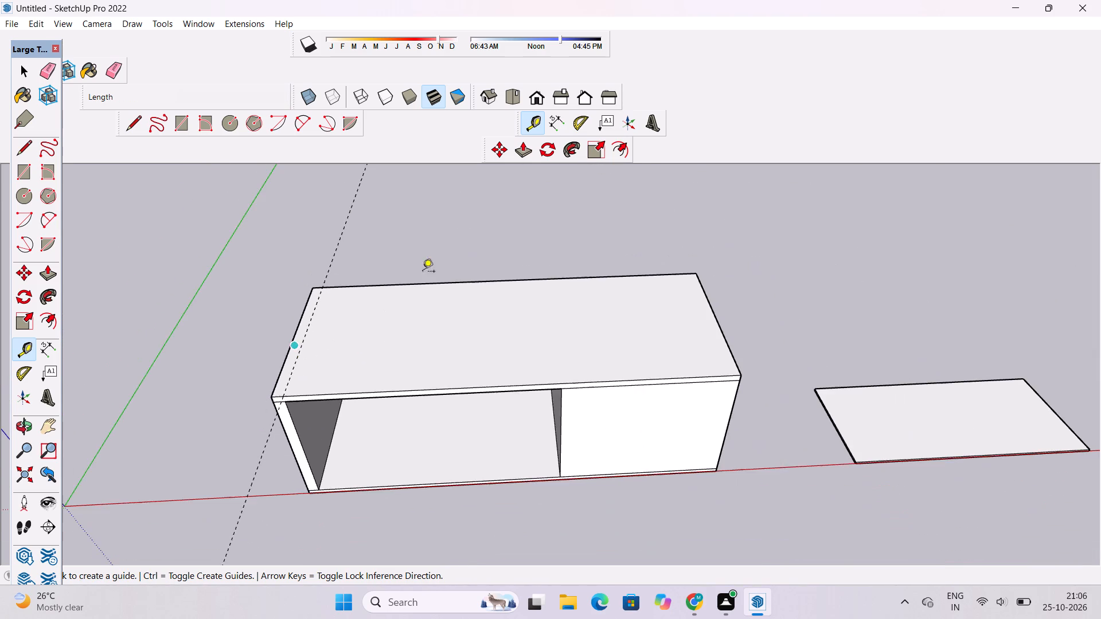
scroll(464, 254, "up", 4)
scroll(526, 284, "up", 4)
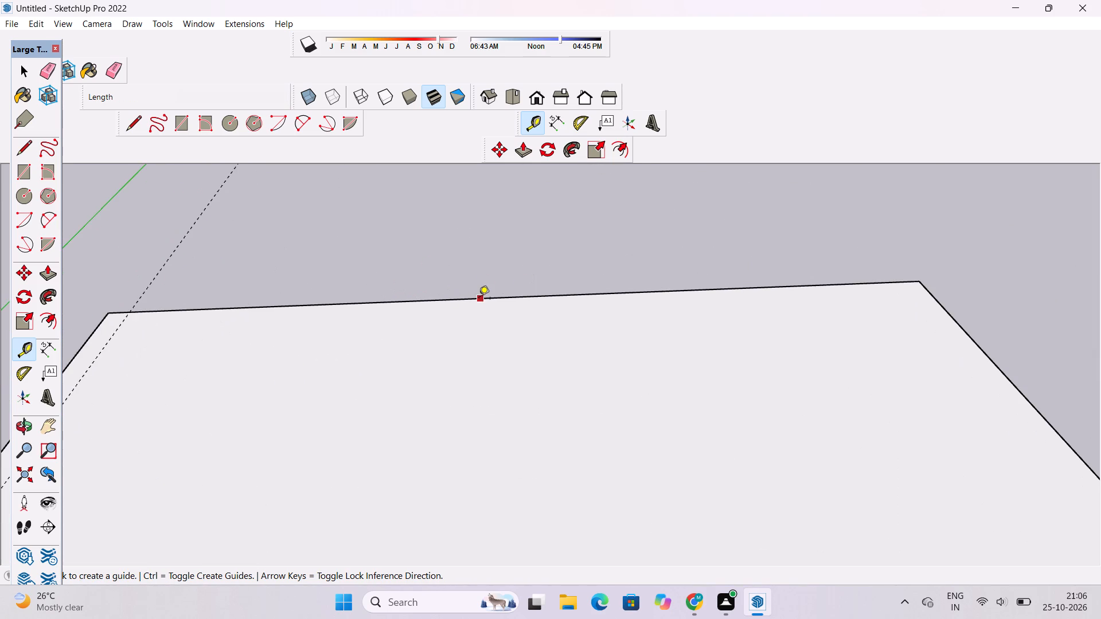
scroll(516, 297, "down", 3)
scroll(468, 293, "down", 4)
scroll(481, 311, "up", 1)
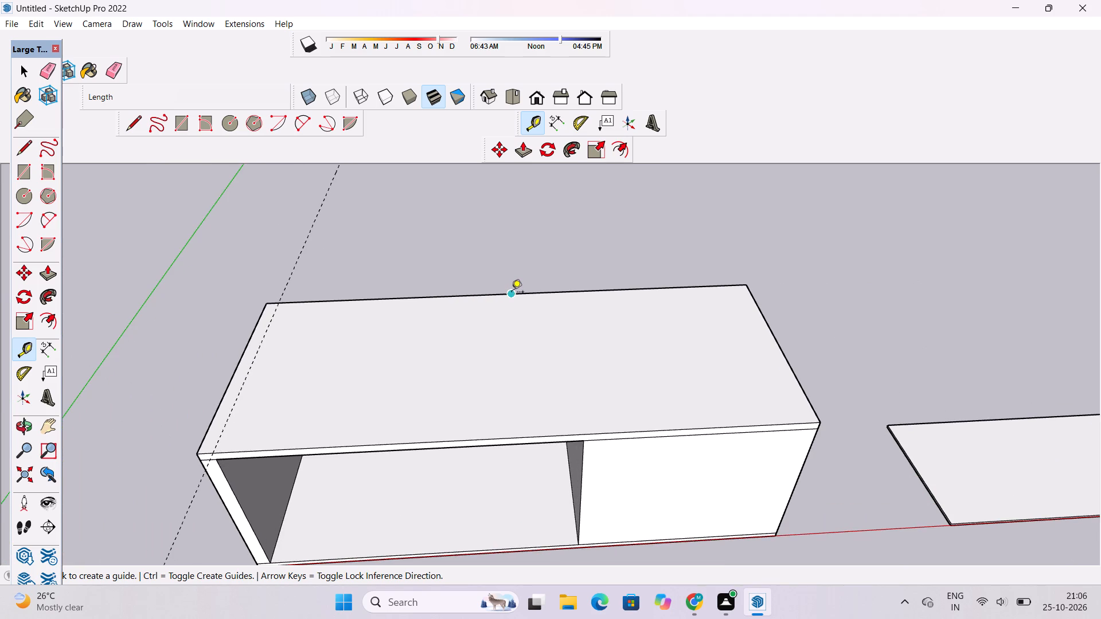
left_click(512, 293)
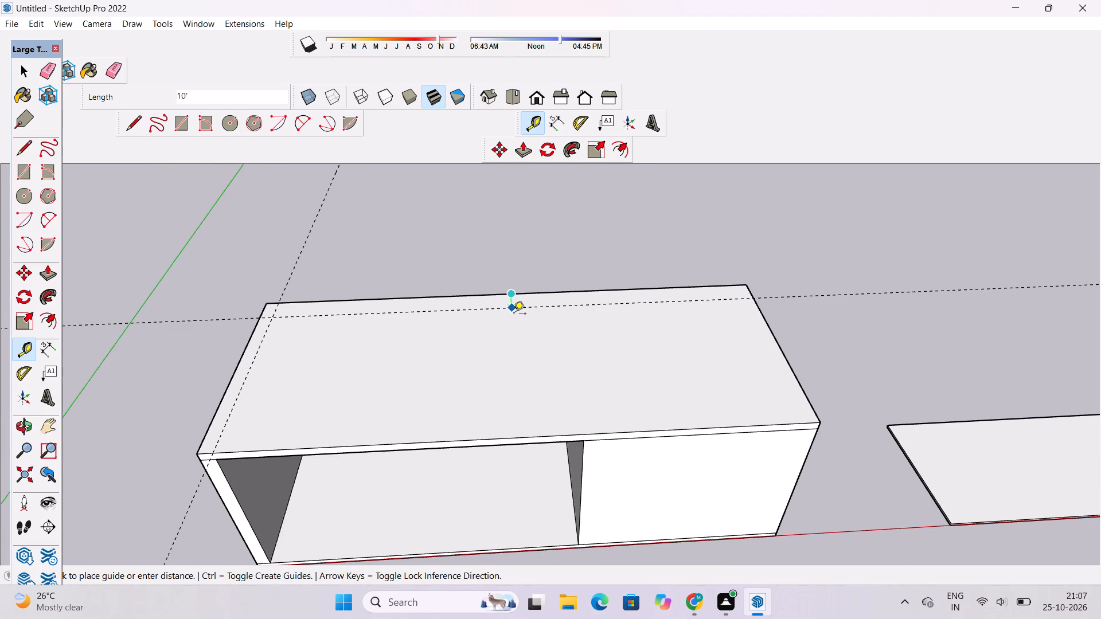
type("5'")
key("Return")
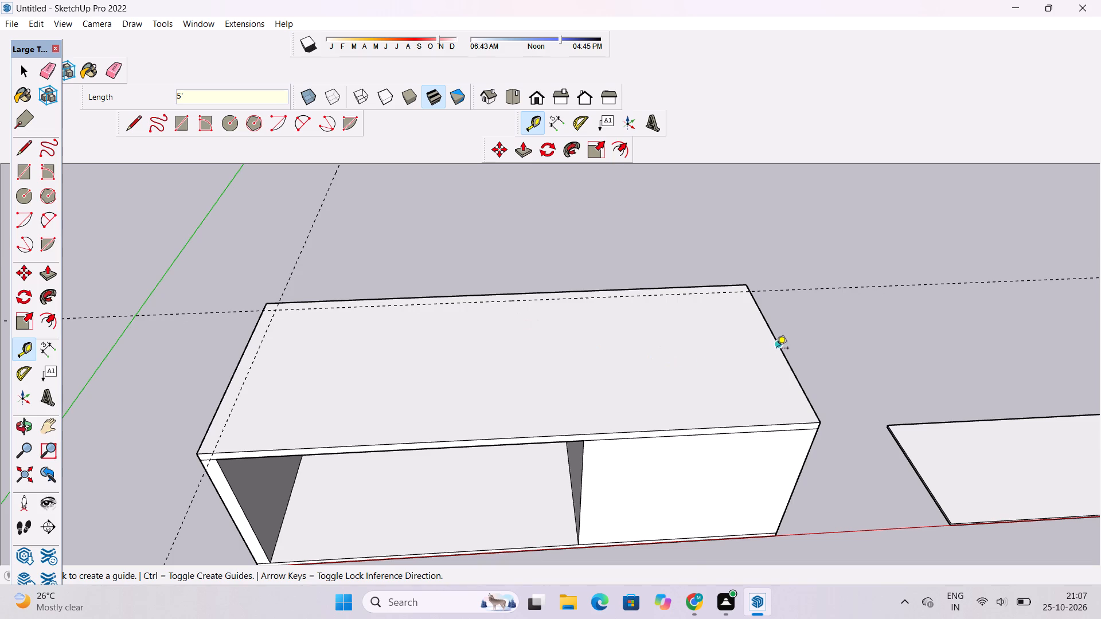
Place a guide 5' in from the roof's end edge above the enclosed room, parallel to it.
scroll(776, 349, "up", 4)
left_click(776, 341)
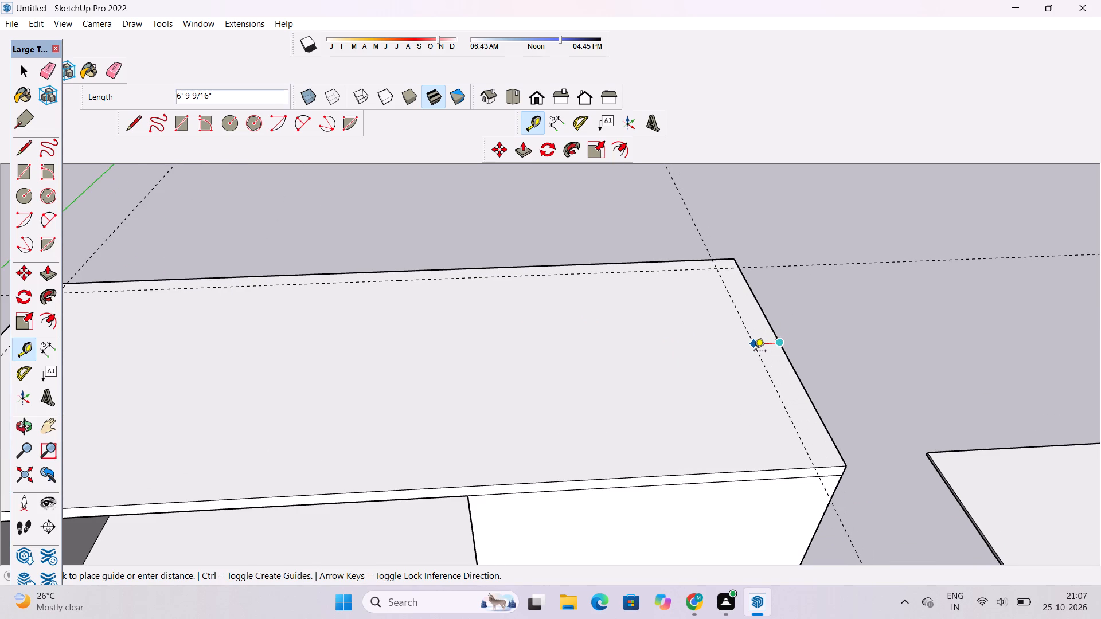
type("5'")
key("Return")
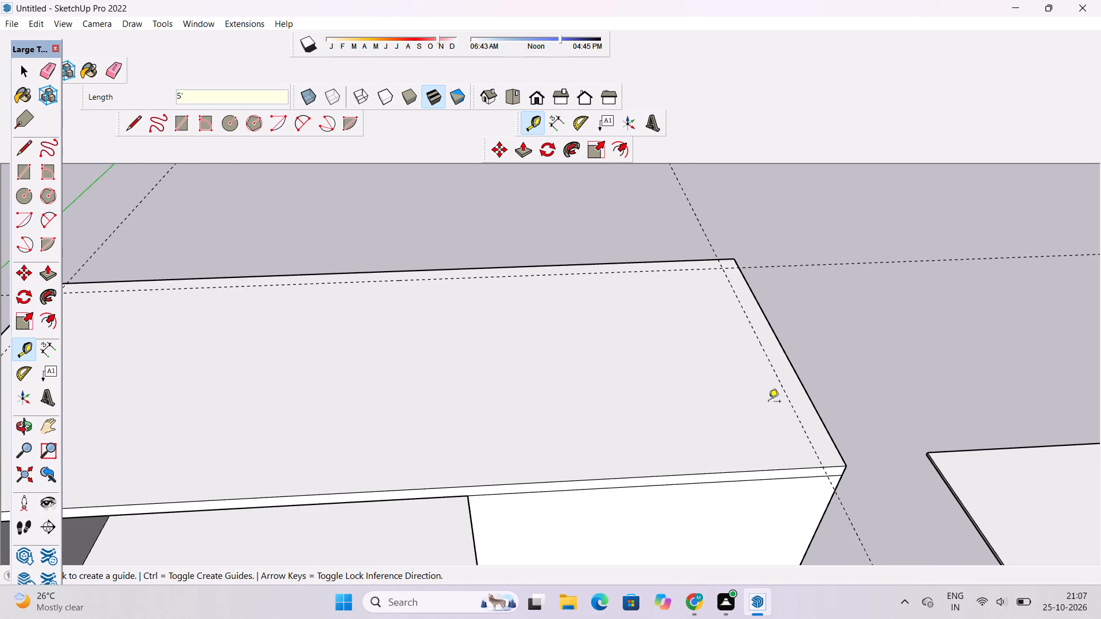
scroll(735, 416, "down", 7)
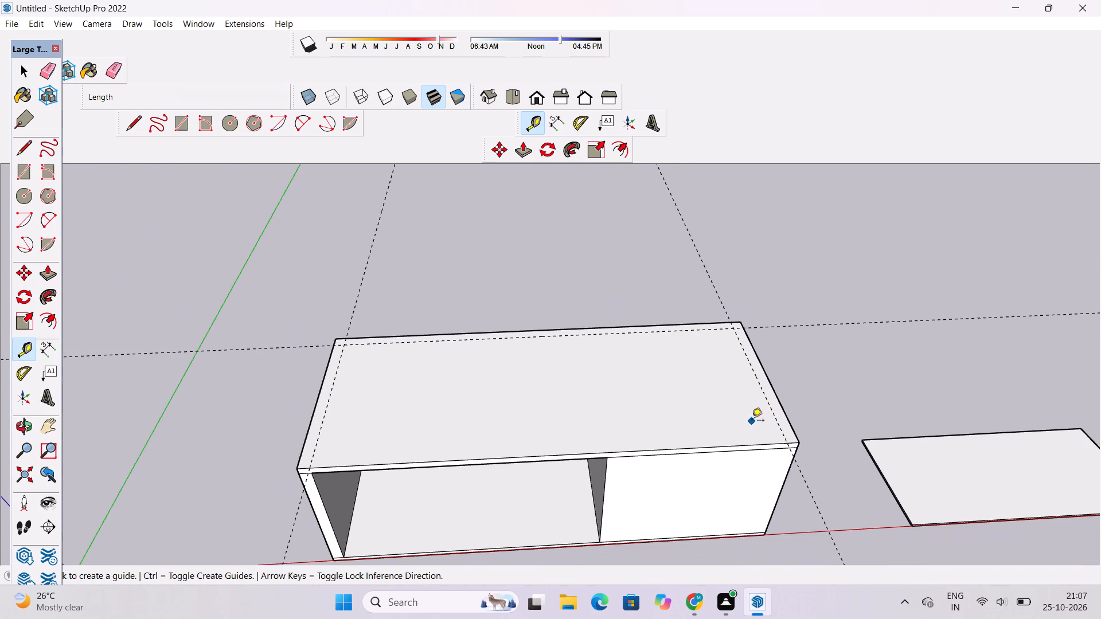
Place a guide 74' from the enclosed room's end guide, aligned with the partition corner at the roof's front edge.
scroll(753, 417, "up", 3)
left_click(766, 390)
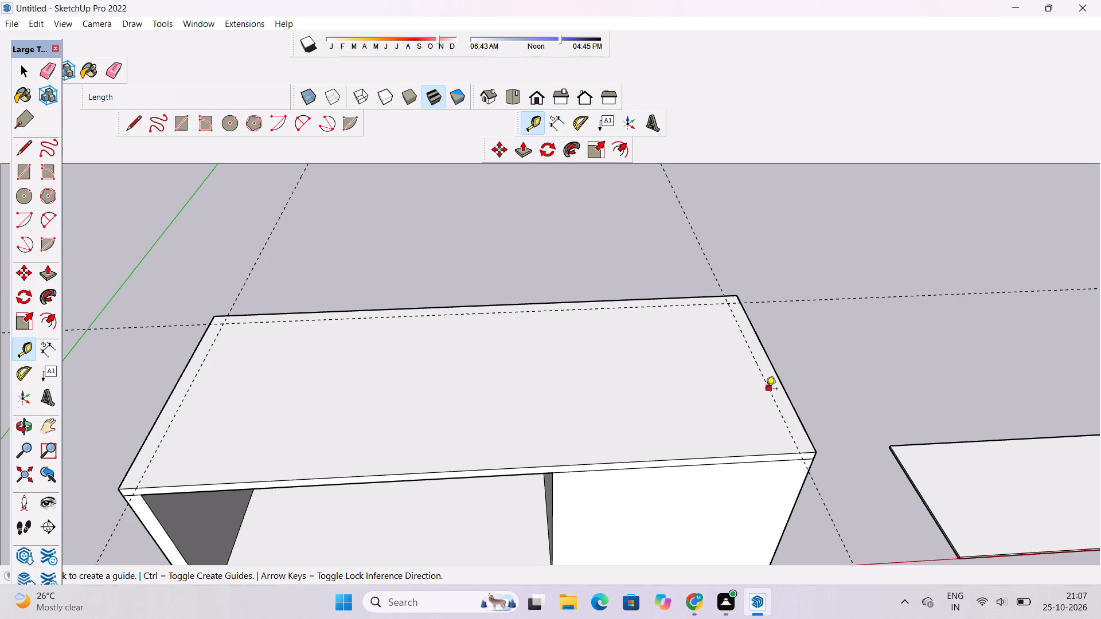
scroll(766, 390, "down", 3)
scroll(633, 442, "up", 1)
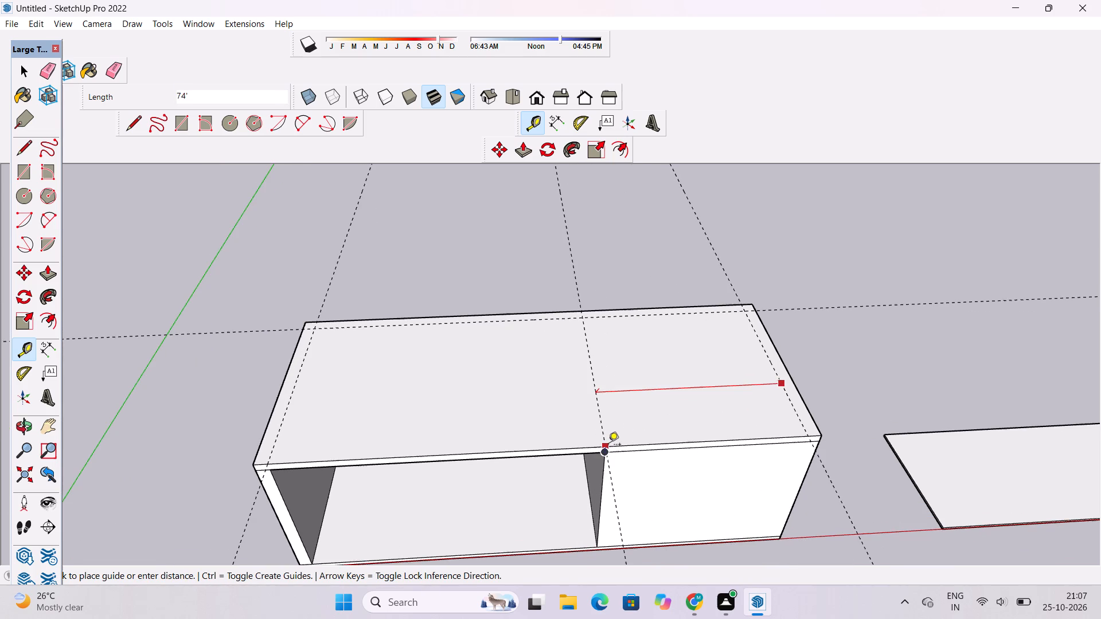
scroll(608, 445, "up", 6)
left_click(608, 445)
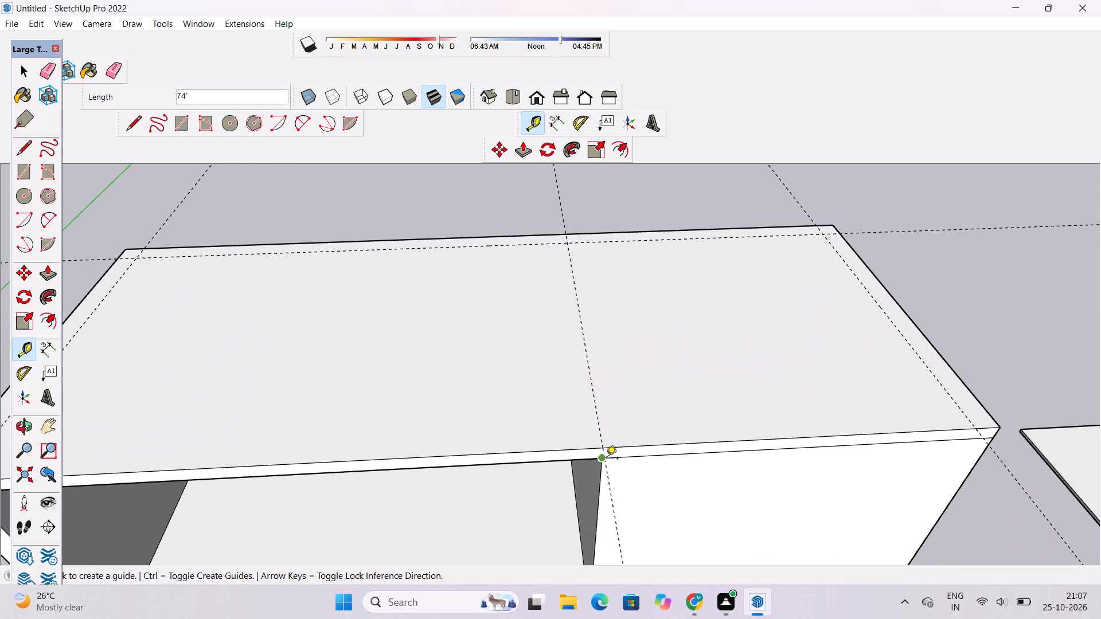
scroll(608, 450, "down", 3)
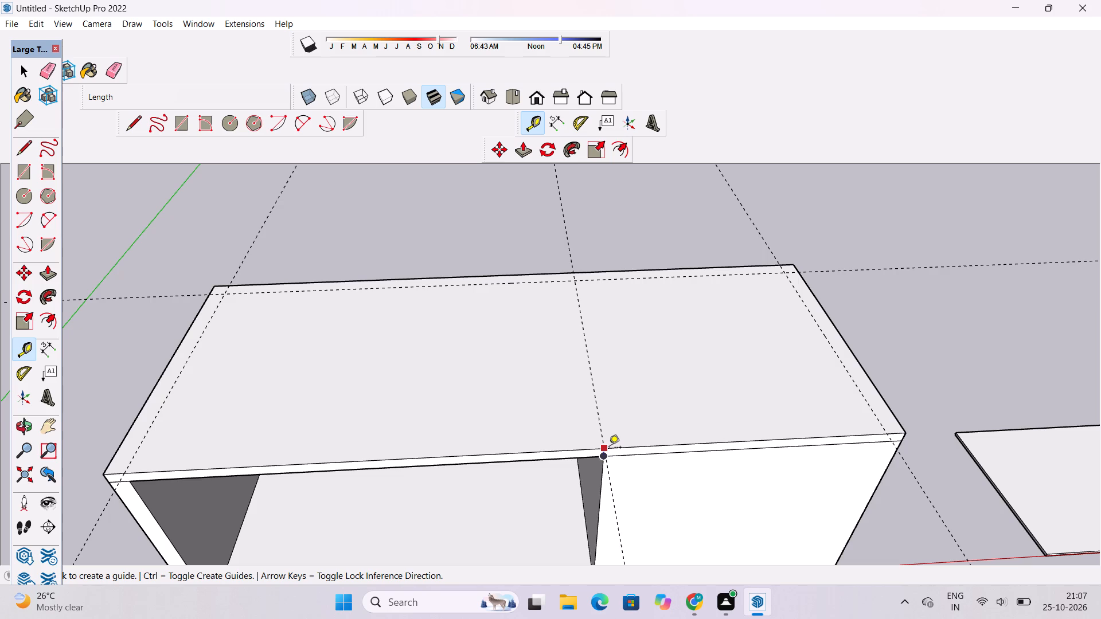
scroll(609, 448, "down", 2)
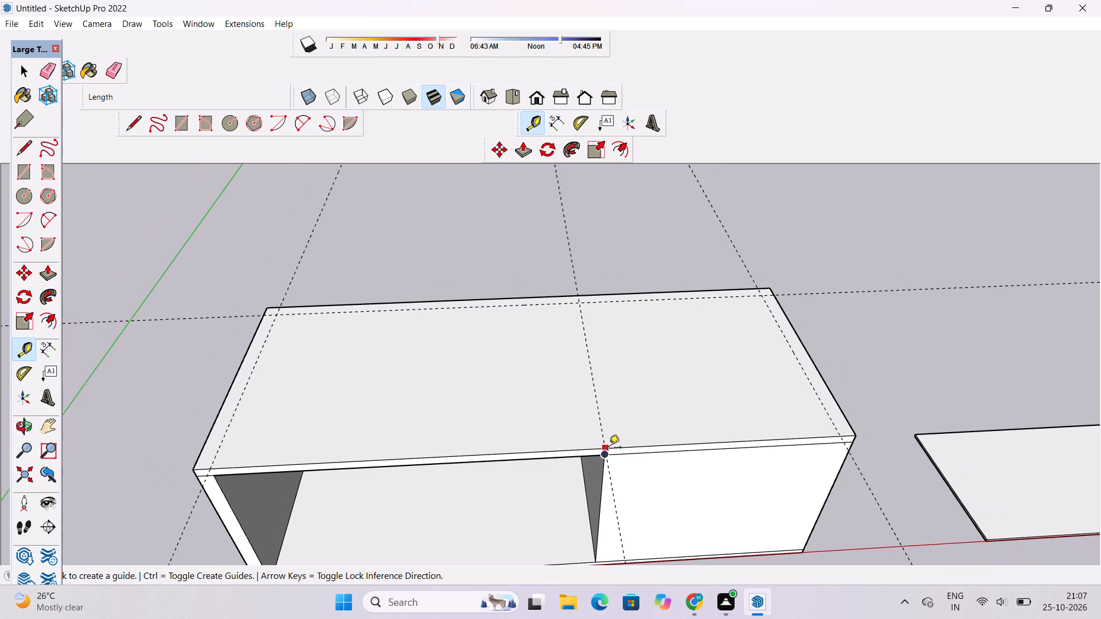
Place a guide 5' in from the roof's front edge, parallel to it.
scroll(660, 435, "up", 3)
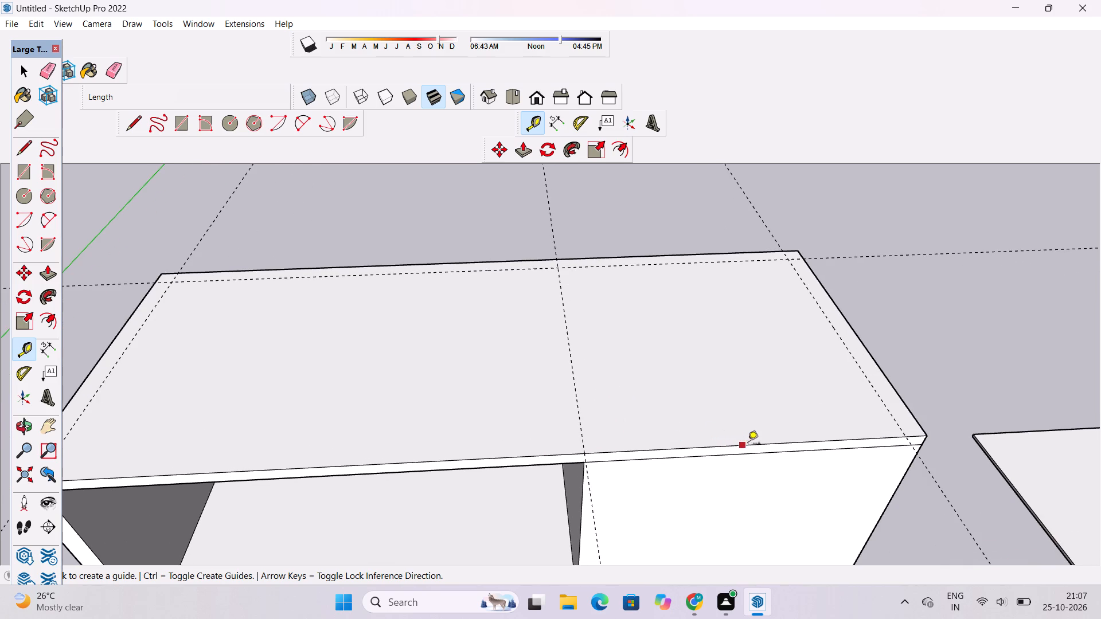
left_click(777, 444)
scroll(777, 444, "down", 3)
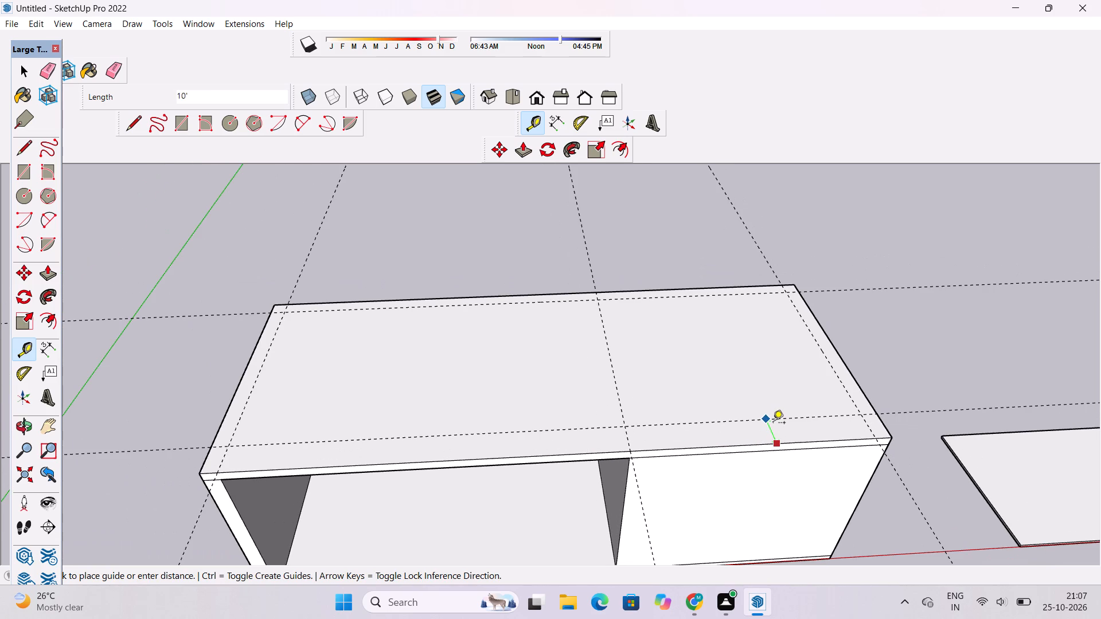
type("5'")
key("Return")
Place a second partition guide 5' from the first one, on the enclosed-room side.
scroll(571, 561, "down", 7)
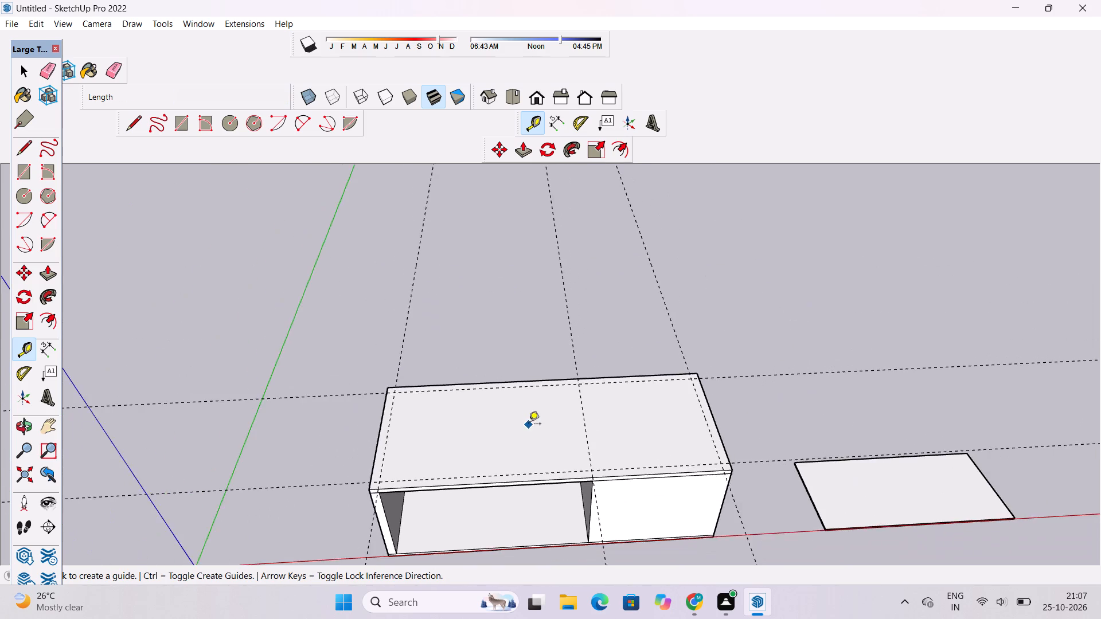
scroll(529, 425, "down", 4)
scroll(552, 409, "up", 8)
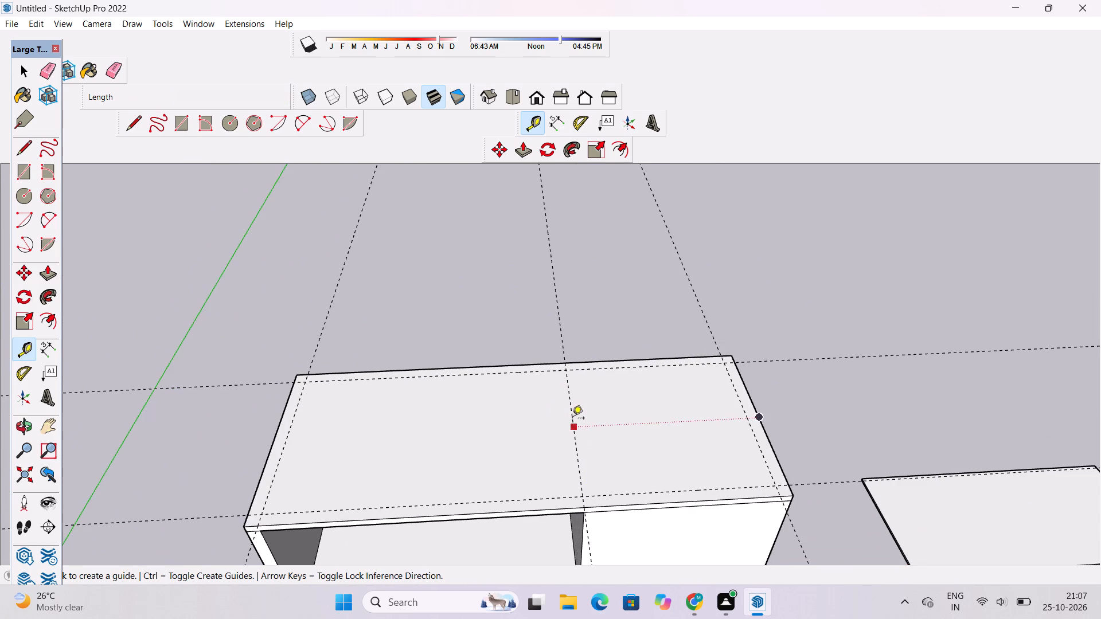
left_click(572, 417)
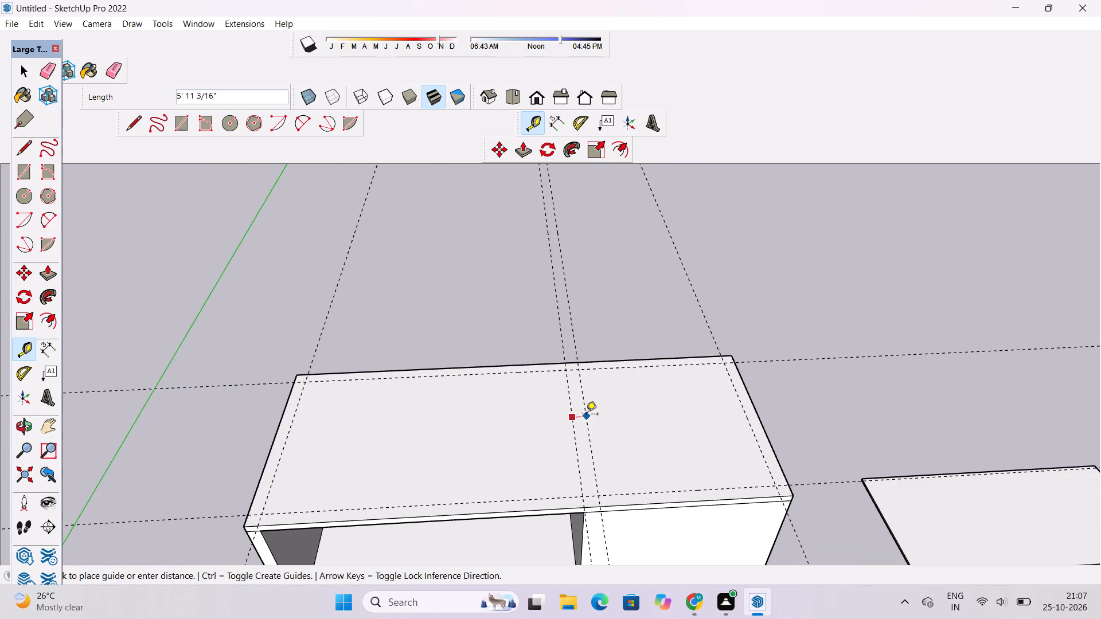
type("5'")
key("Return")
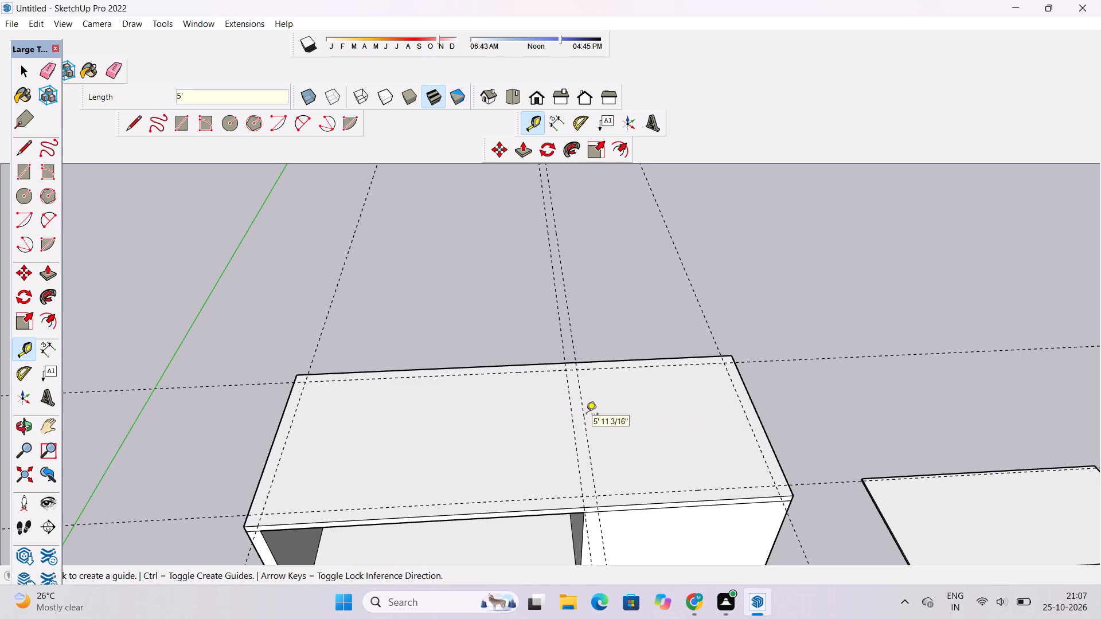
Draw a 74' by 77' rectangle from the first partition guide at the roof's rear edge to the crossing of the front and end guides.
key("r")
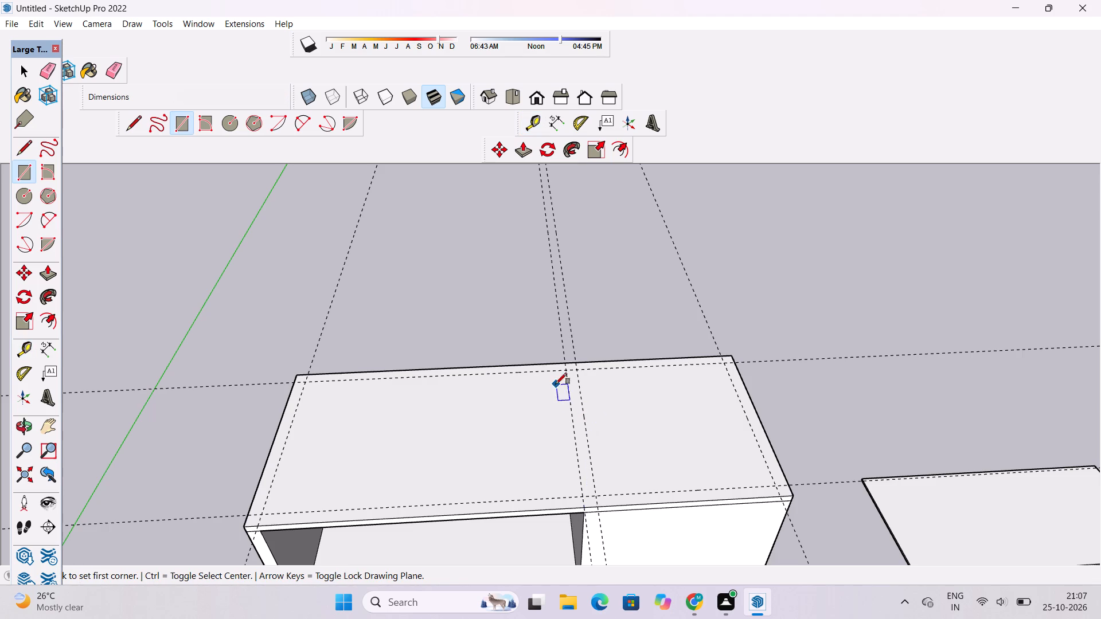
scroll(563, 366, "up", 9)
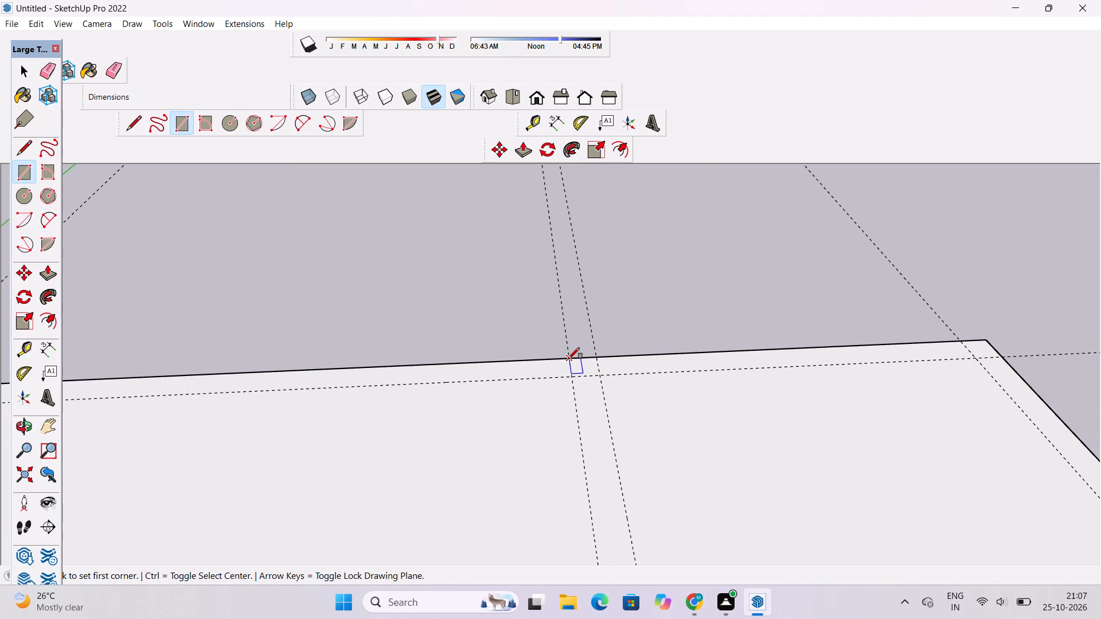
left_click(568, 358)
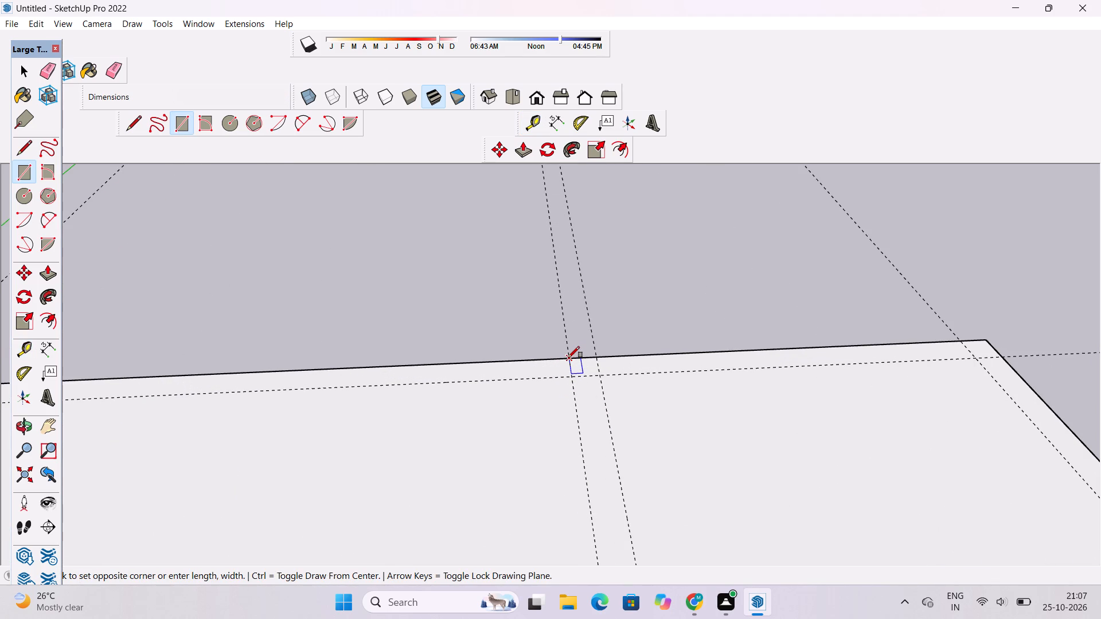
scroll(526, 328, "down", 11)
scroll(736, 469, "up", 6)
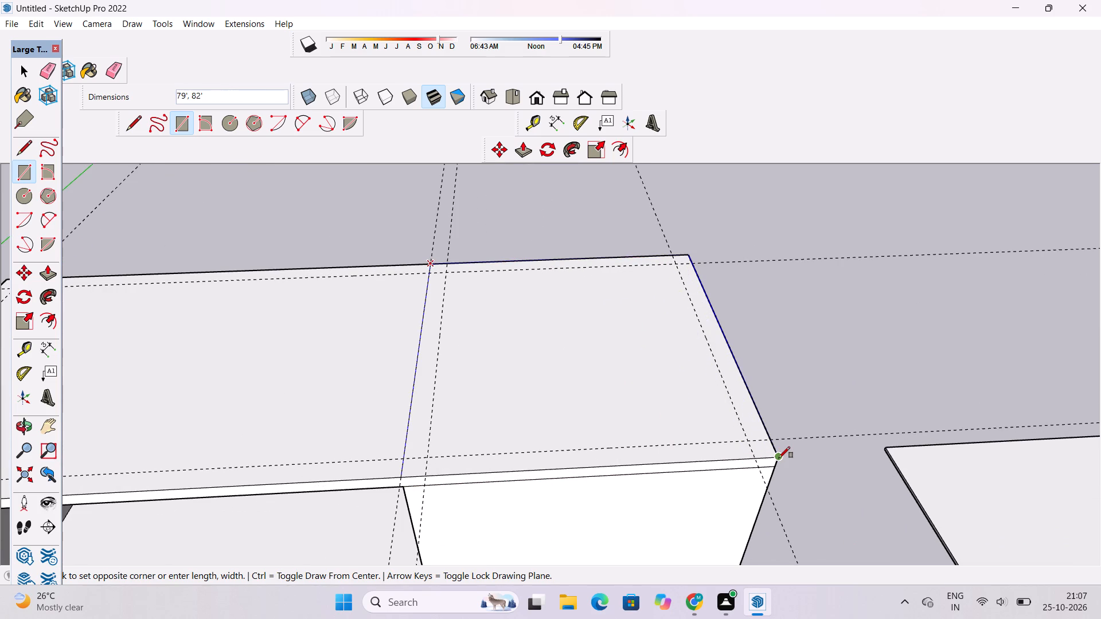
left_click(748, 442)
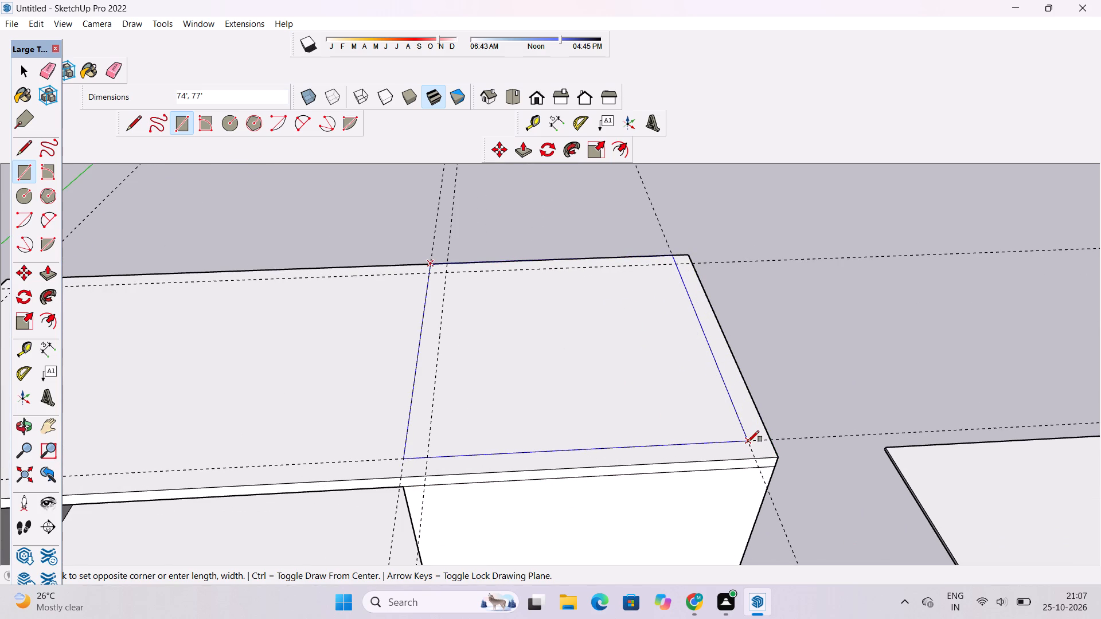
Extend the rectangle's partition side 5' to the roof's front edge, and trace the second partition guide 82' from front edge to rear edge.
key("l")
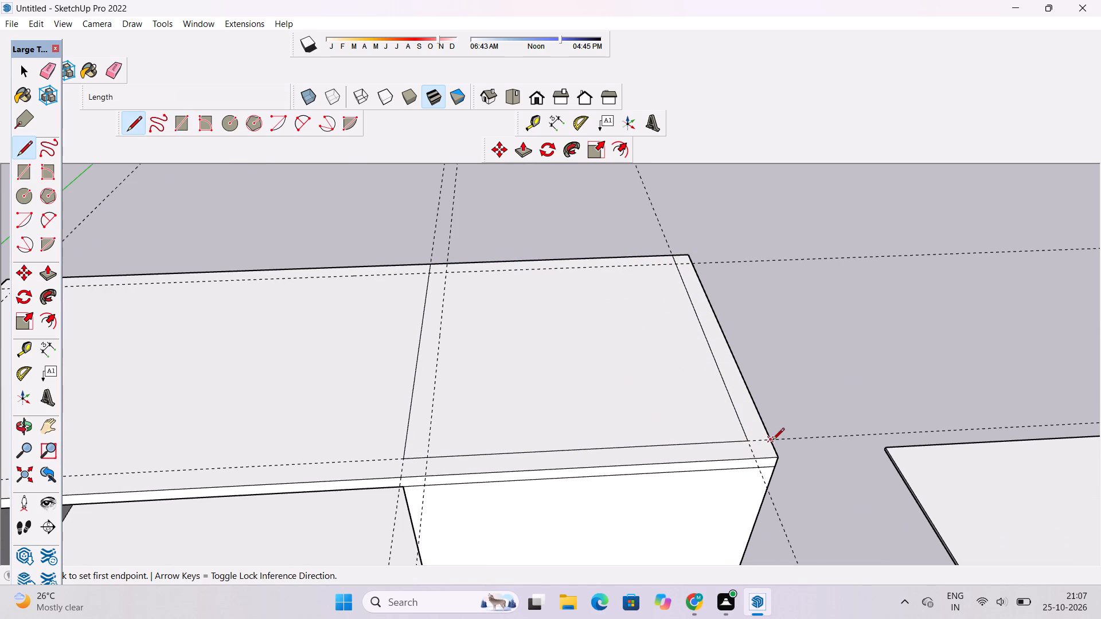
scroll(411, 462, "up", 4)
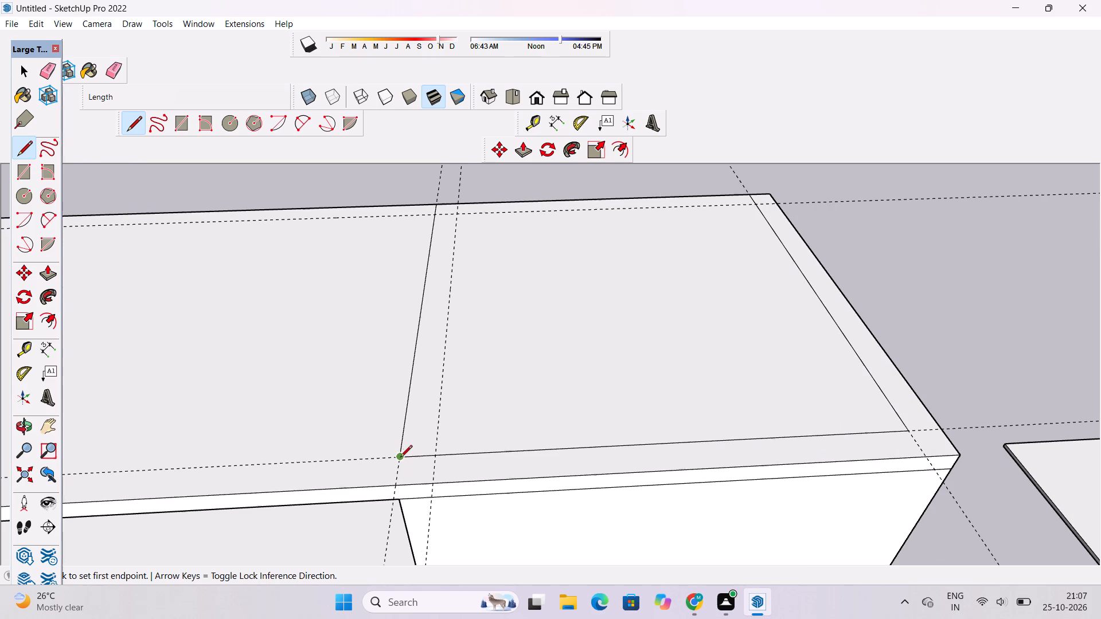
left_click(400, 458)
left_click(395, 488)
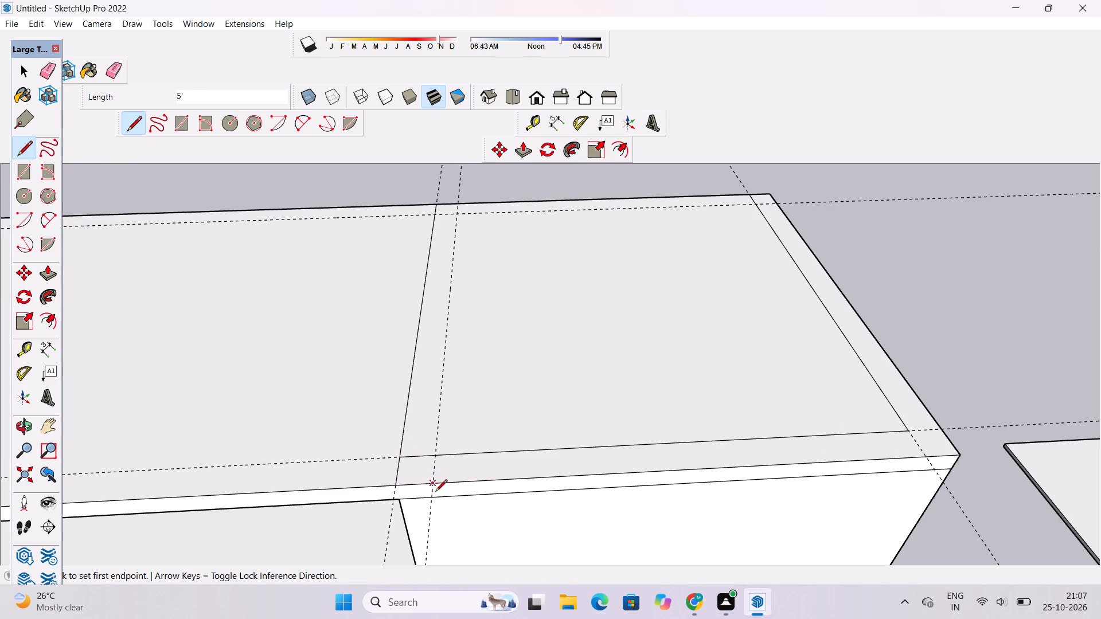
left_click(432, 485)
scroll(436, 469, "down", 6)
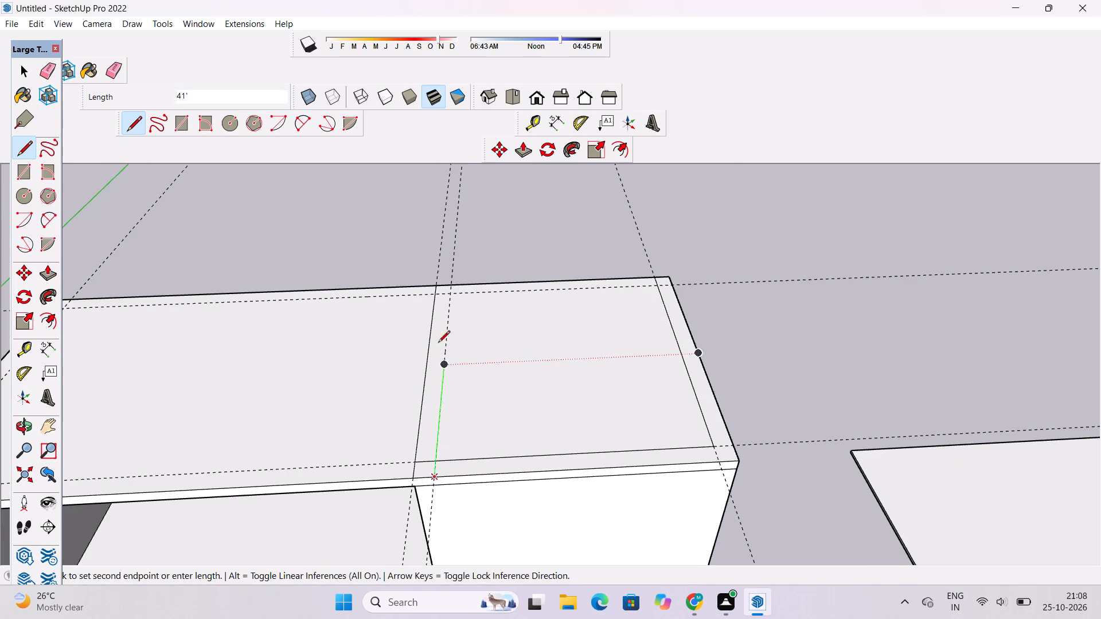
scroll(437, 325, "up", 4)
left_click(455, 266)
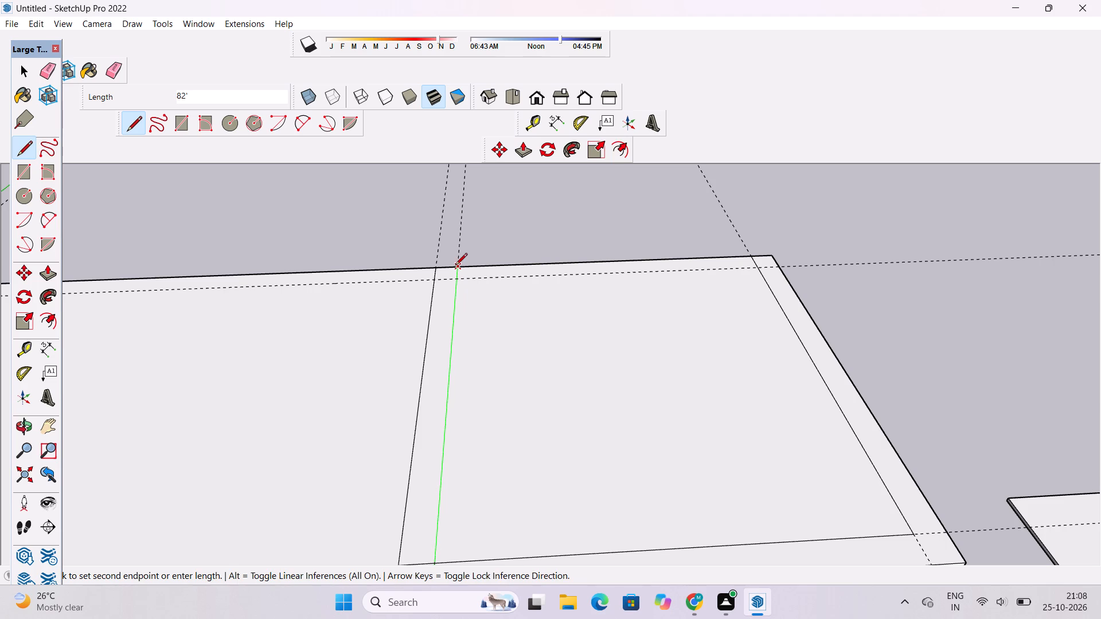
Draw a 79' line along the rear guide from the first partition line to the roof's end edge above the enclosed room.
left_click(432, 279)
scroll(432, 279, "down", 4)
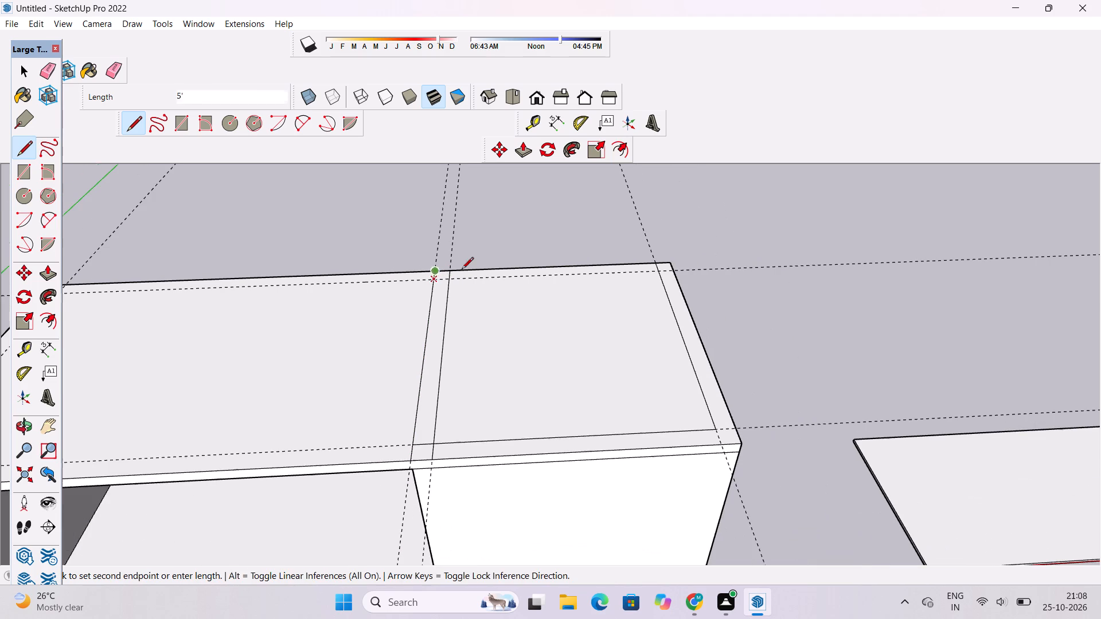
left_click(673, 272)
key("space")
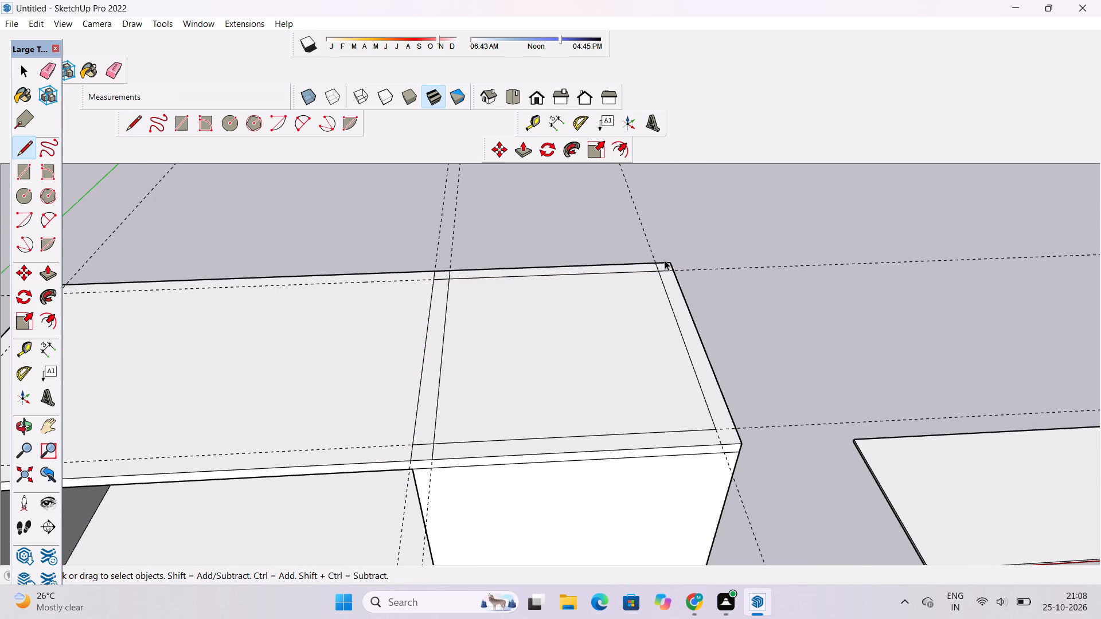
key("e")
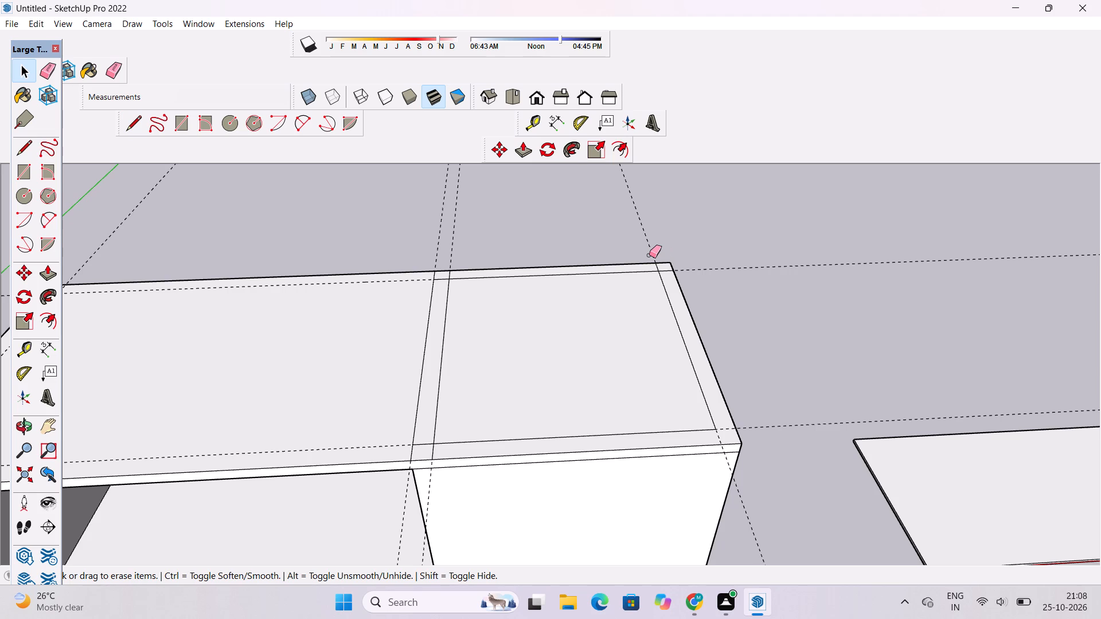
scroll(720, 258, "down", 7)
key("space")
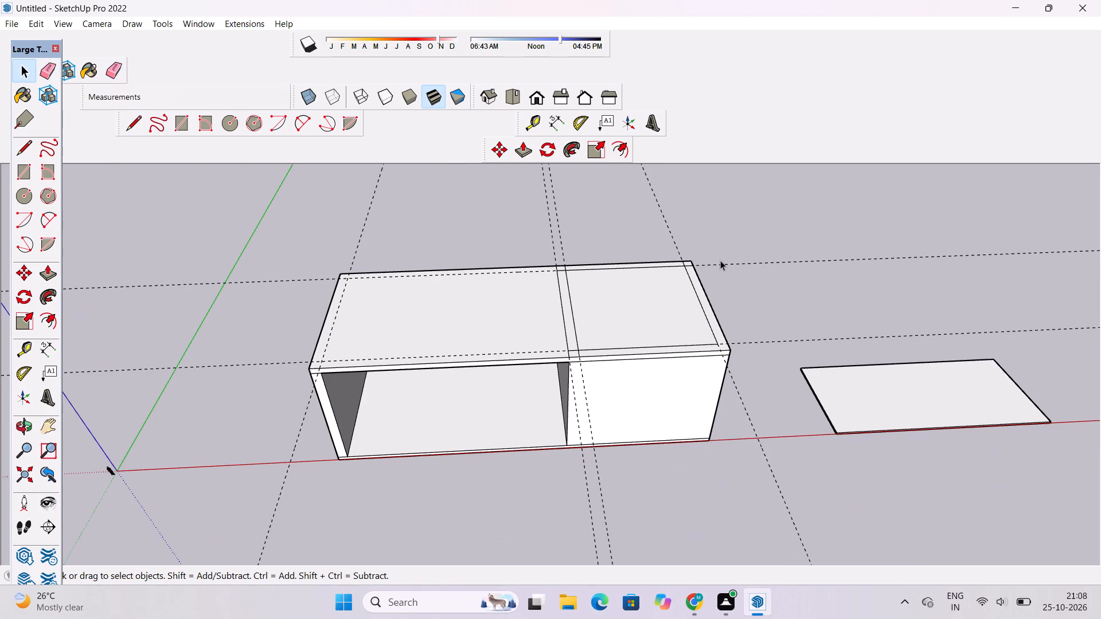
Trace the rear, end and front guides above the open-fronted room with lines, closing the inset outline at the first partition line.
key("l")
scroll(556, 258, "up", 3)
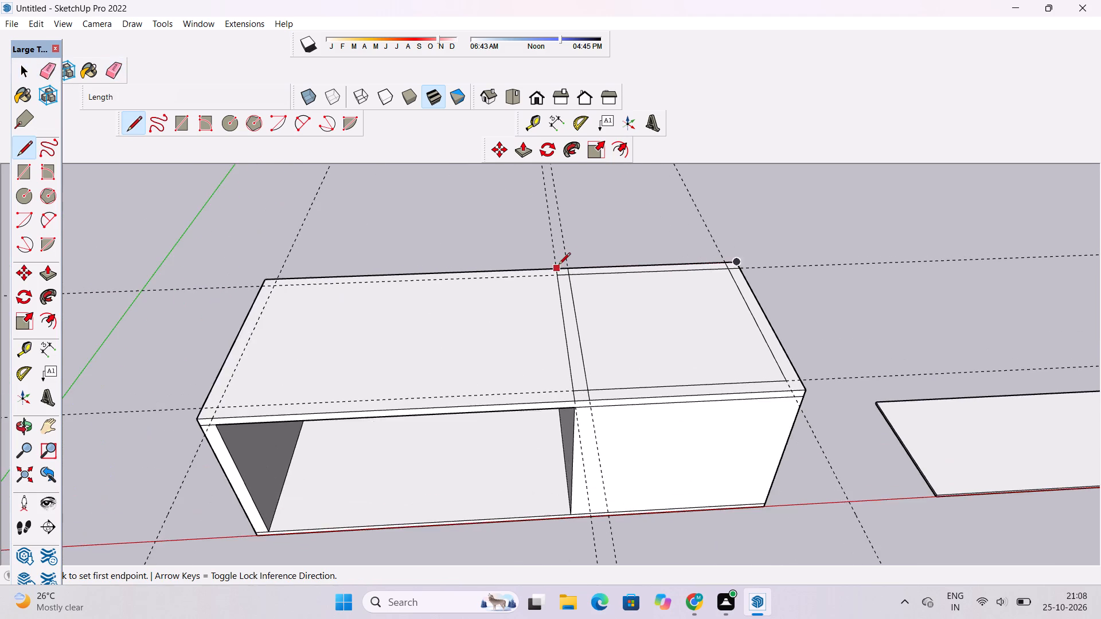
scroll(559, 265, "up", 3)
scroll(582, 265, "down", 5)
scroll(541, 257, "up", 11)
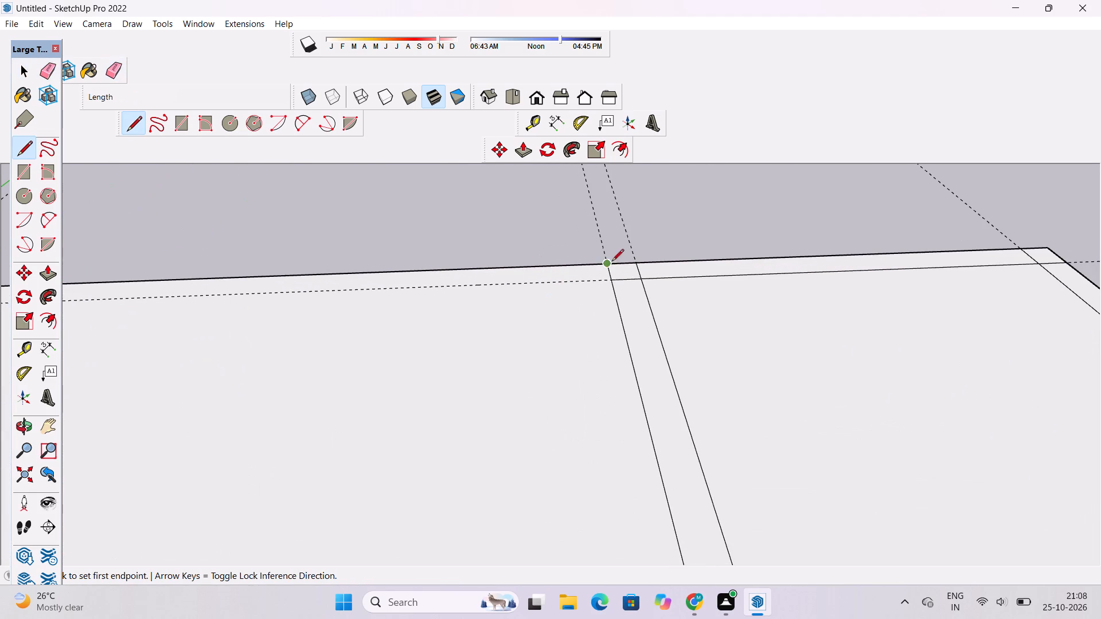
left_click(610, 280)
scroll(610, 280, "down", 9)
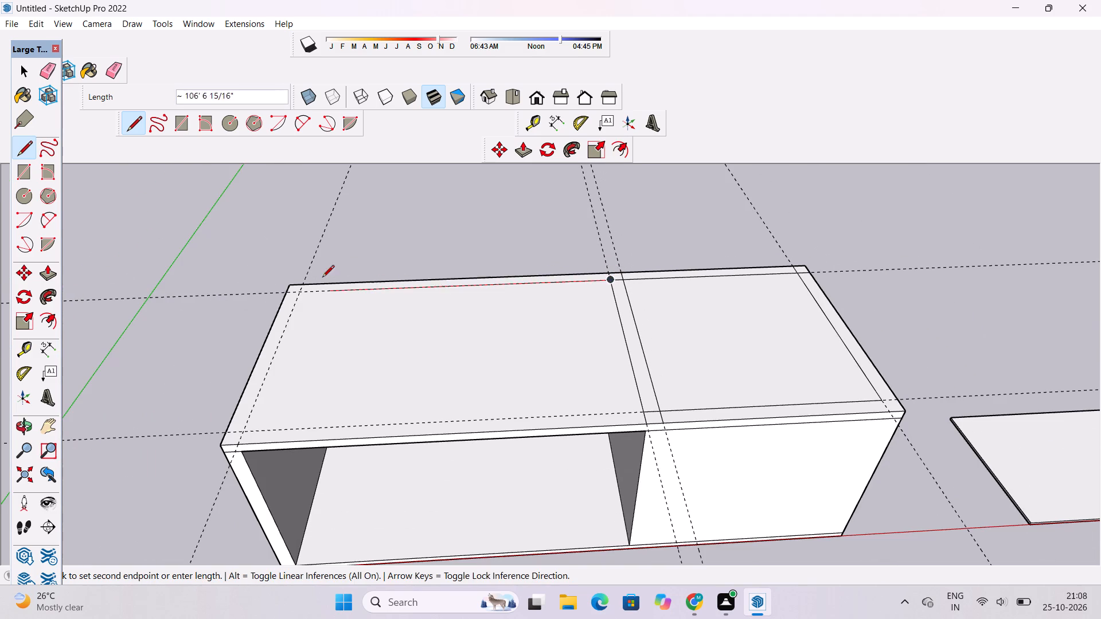
left_click(302, 289)
scroll(302, 289, "down", 5)
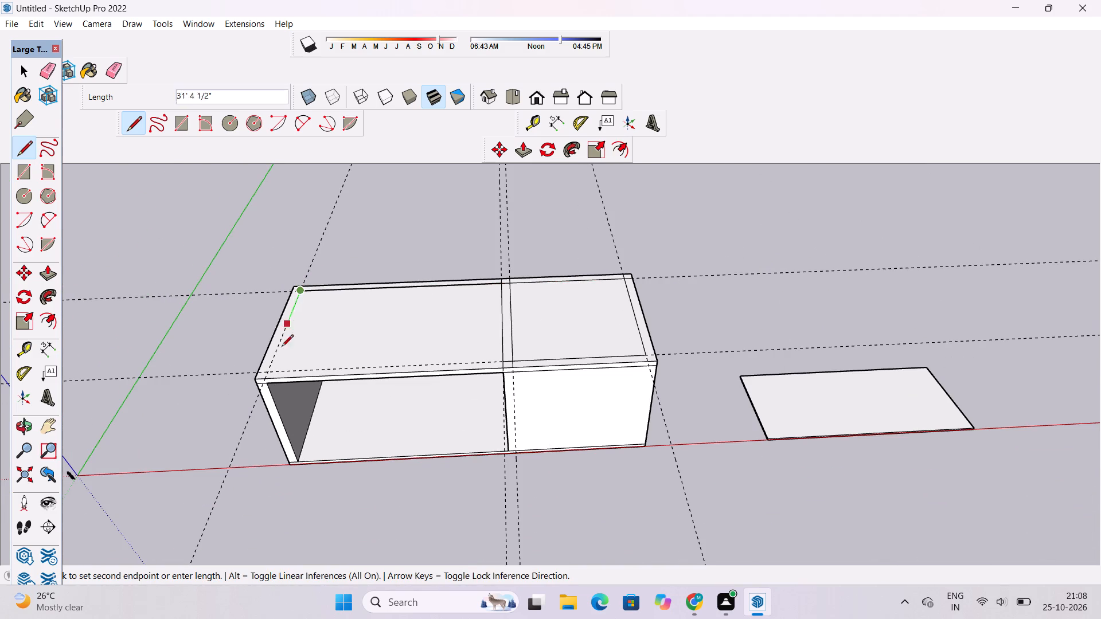
scroll(268, 373, "up", 5)
left_click(268, 373)
scroll(268, 373, "down", 4)
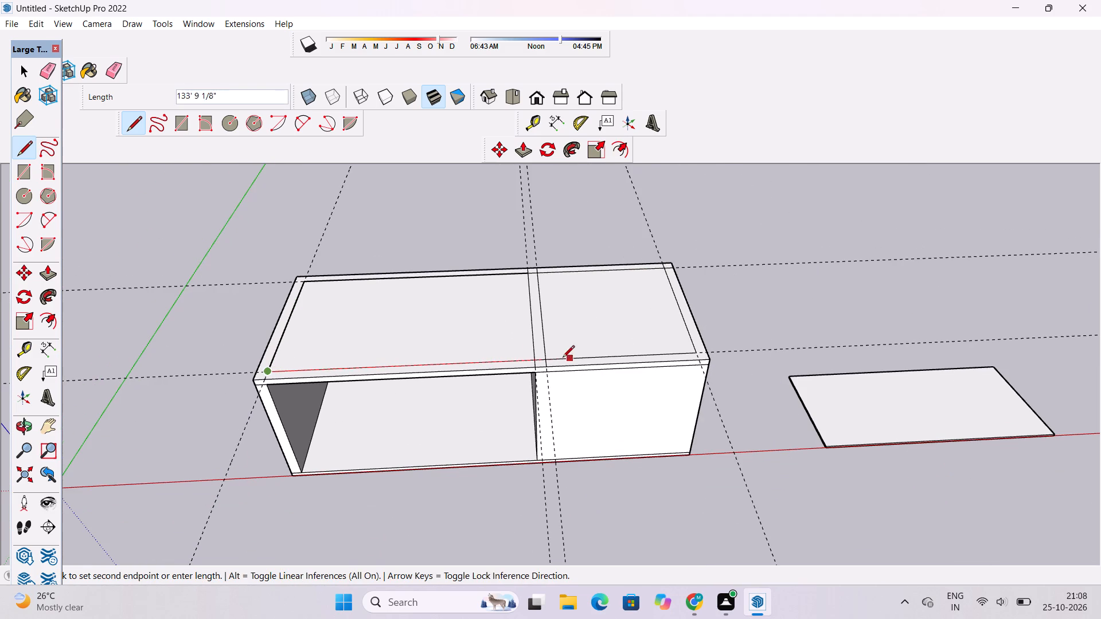
left_click(538, 361)
key("space")
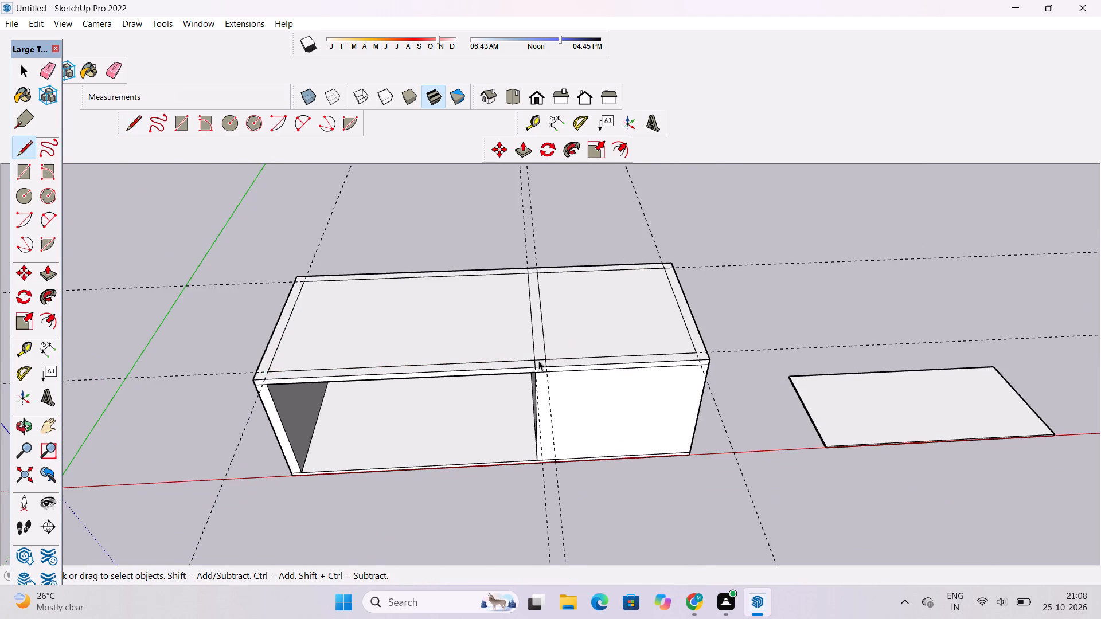
Erase all the construction guides around the roof.
type("e")
left_click_drag(316, 215, 329, 236)
left_click_drag(245, 255, 212, 380)
left_click_drag(530, 205, 513, 229)
left_click_drag(642, 188, 630, 210)
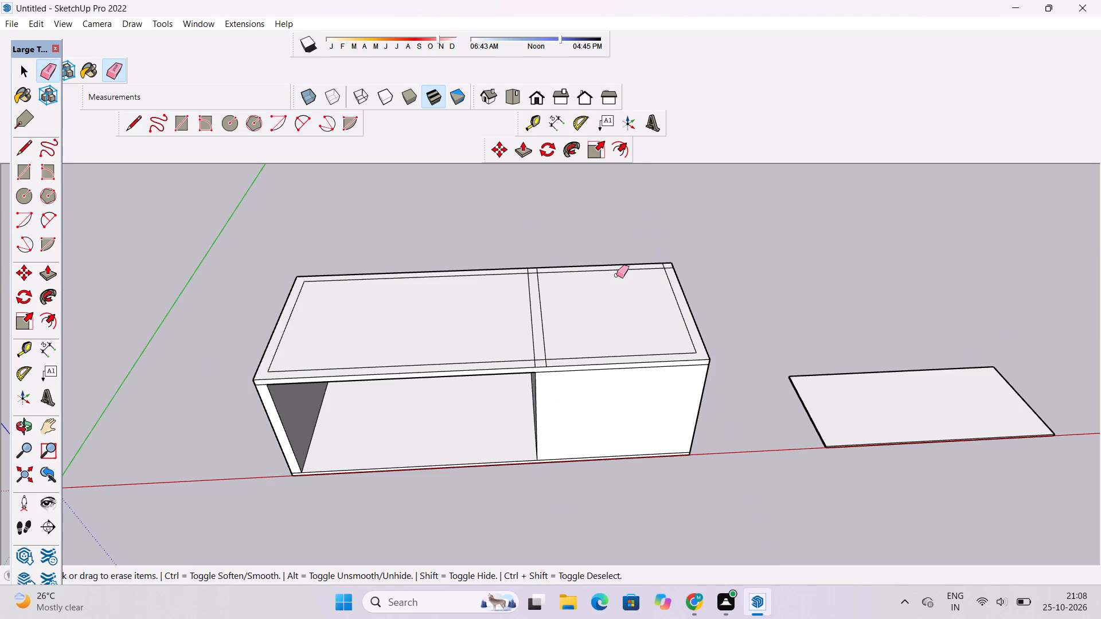
Erase the two line stubs between the inset outline and the roof's edges at the enclosed room's rear outer corner.
scroll(656, 300, "up", 3)
scroll(692, 256, "up", 15)
left_click_drag(641, 246, 637, 257)
left_click_drag(680, 244, 672, 268)
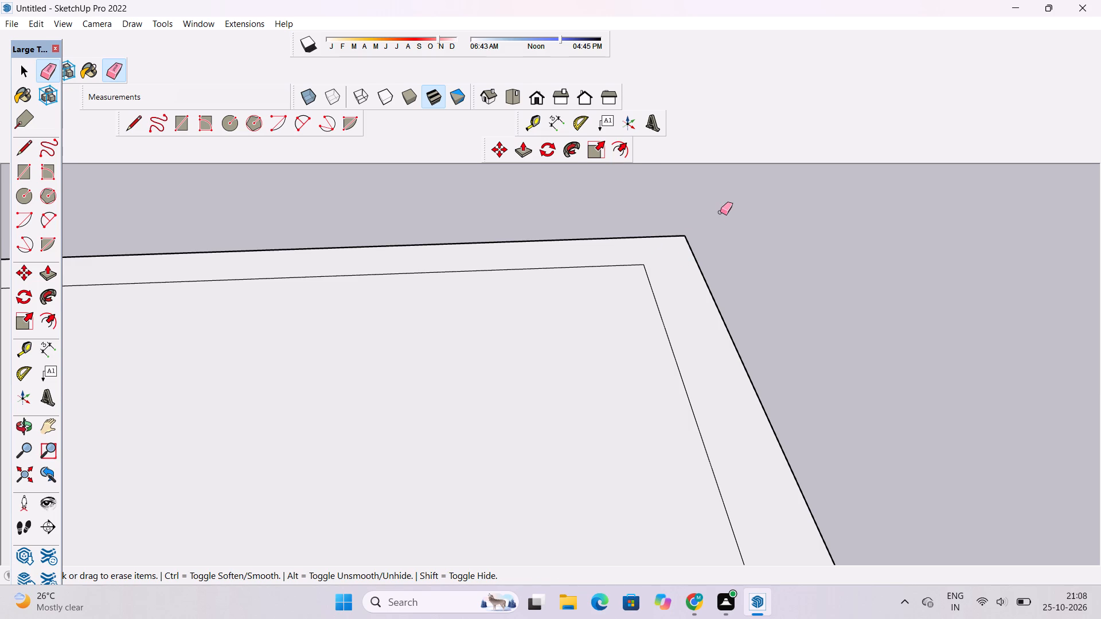
Erase the partition line's stubs and the short crossing segments at the rear and front of the enclosed room's inset outline.
scroll(720, 212, "down", 9)
scroll(352, 240, "up", 8)
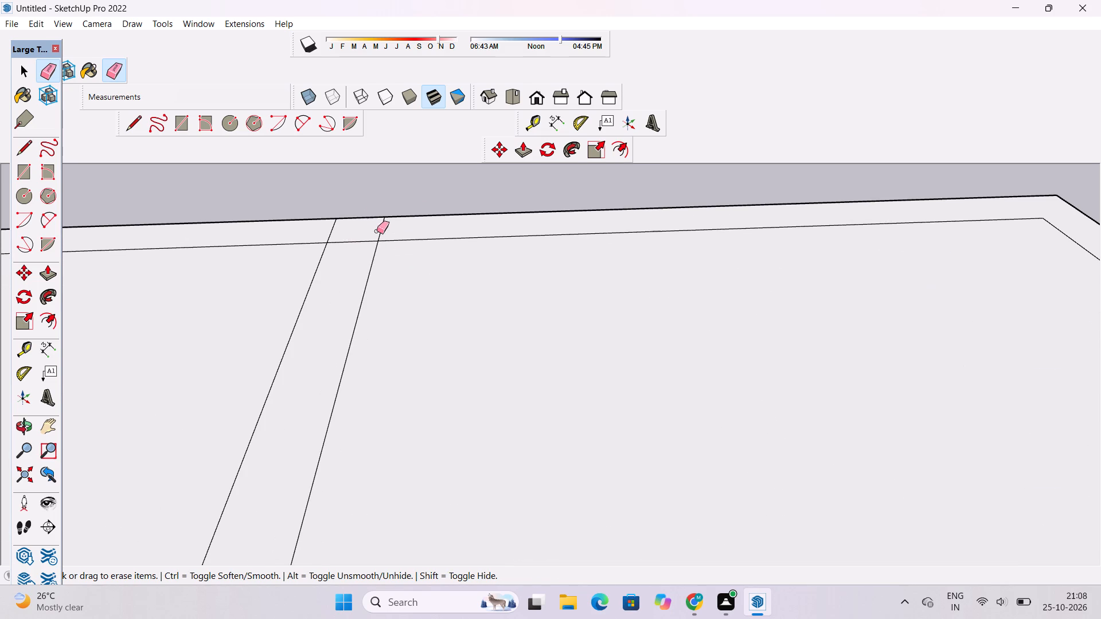
left_click_drag(381, 230, 357, 246)
scroll(371, 225, "down", 10)
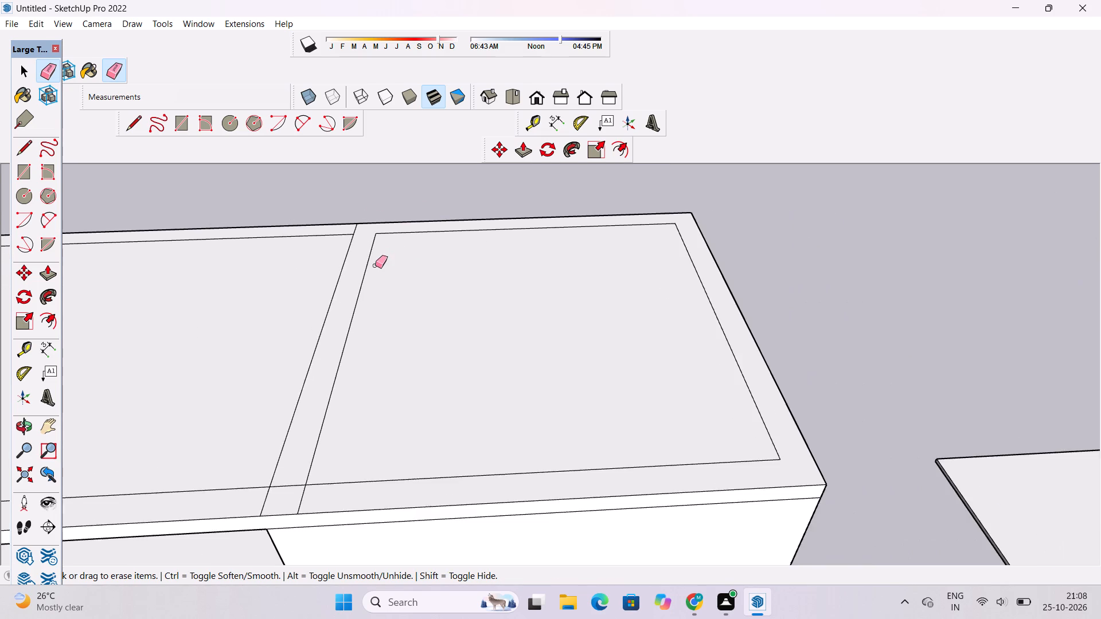
scroll(375, 269, "down", 3)
scroll(336, 416, "up", 4)
left_click_drag(318, 398, 326, 427)
scroll(400, 398, "down", 3)
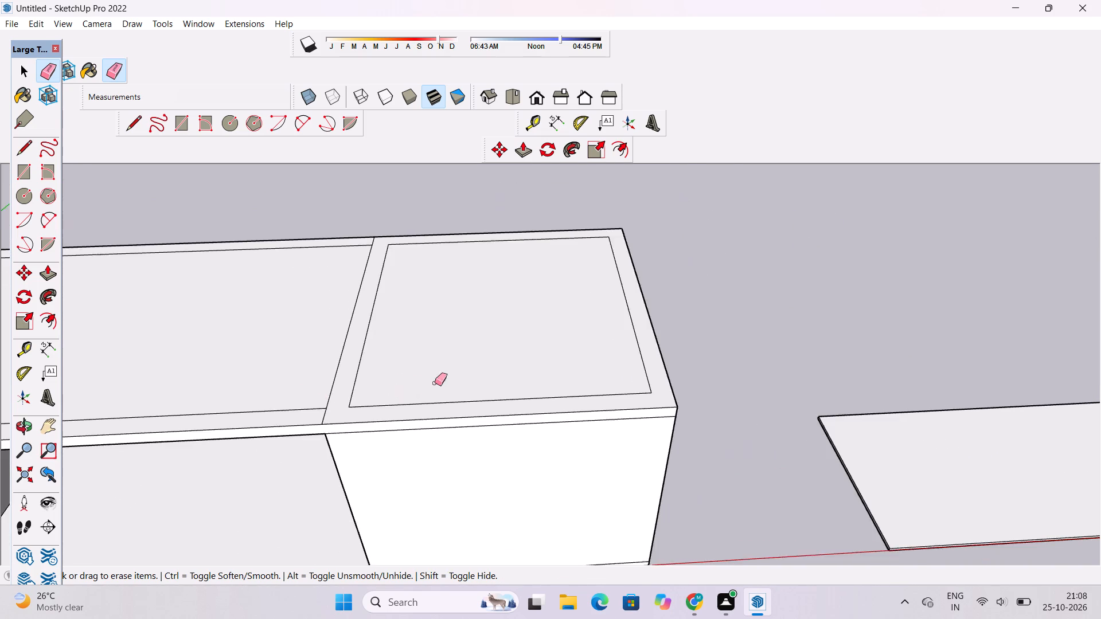
scroll(435, 383, "down", 9)
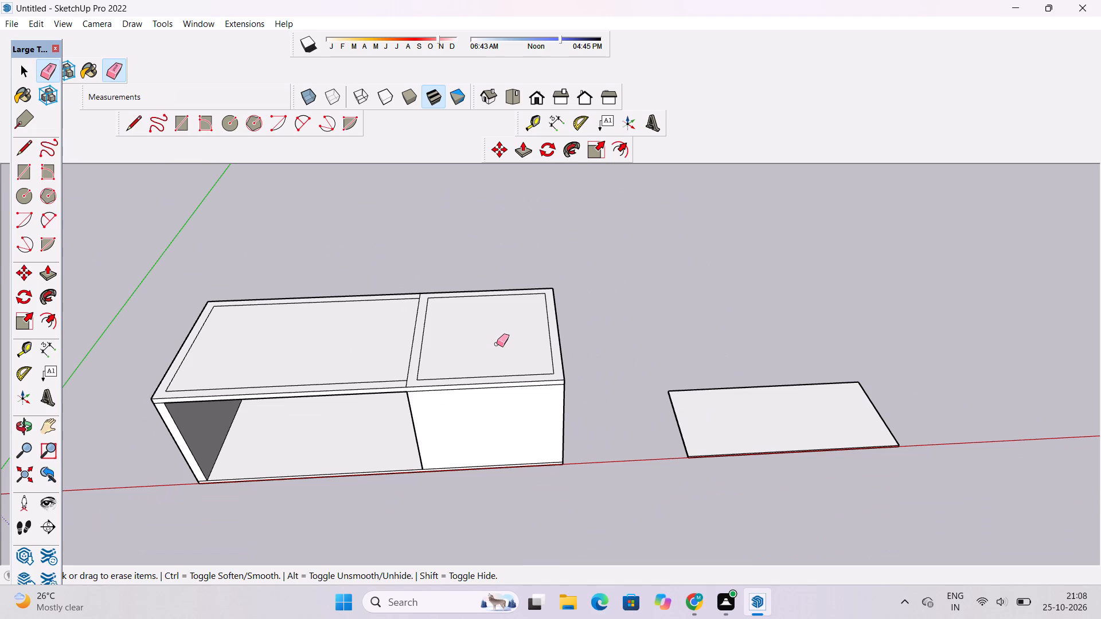
Push/Pull the wall ring around the enclosed room's inset outline up 60' from the roof.
key("o")
left_click_drag(466, 351, 466, 369, "shift")
left_click_drag(428, 428, 450, 392)
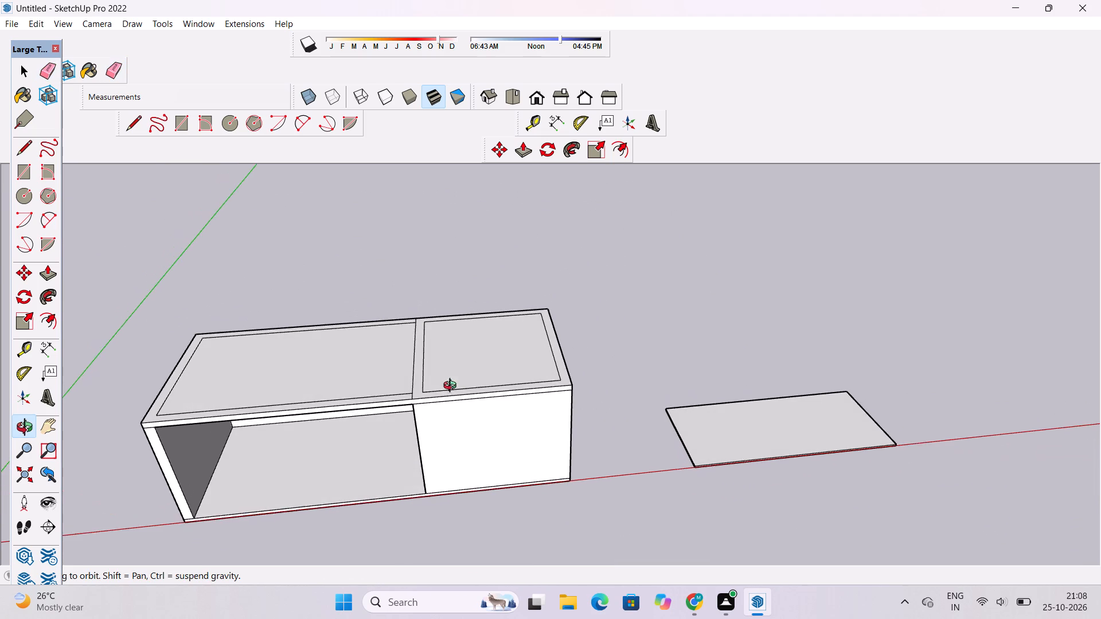
scroll(456, 406, "up", 1)
left_click_drag(376, 420, 440, 398, "shift")
scroll(444, 396, "down", 2)
left_click(447, 420, "shift")
left_click_drag(448, 420, 448, 411)
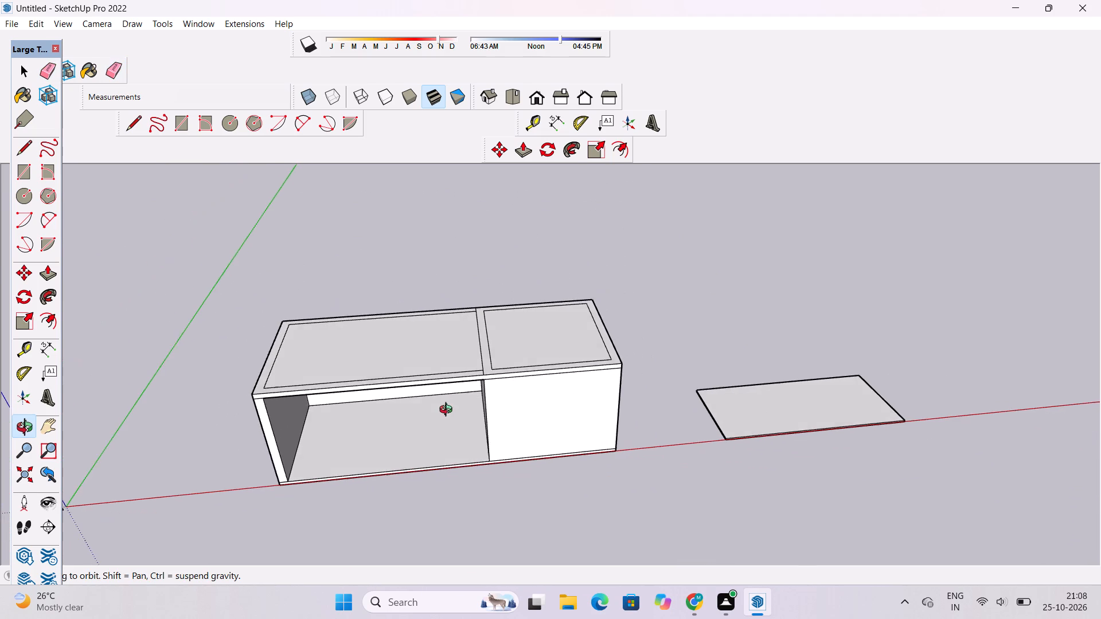
left_click_drag(448, 411, 448, 398)
left_click_drag(499, 358, 479, 379, "shift")
left_click_drag(478, 379, 483, 383)
left_click(487, 384)
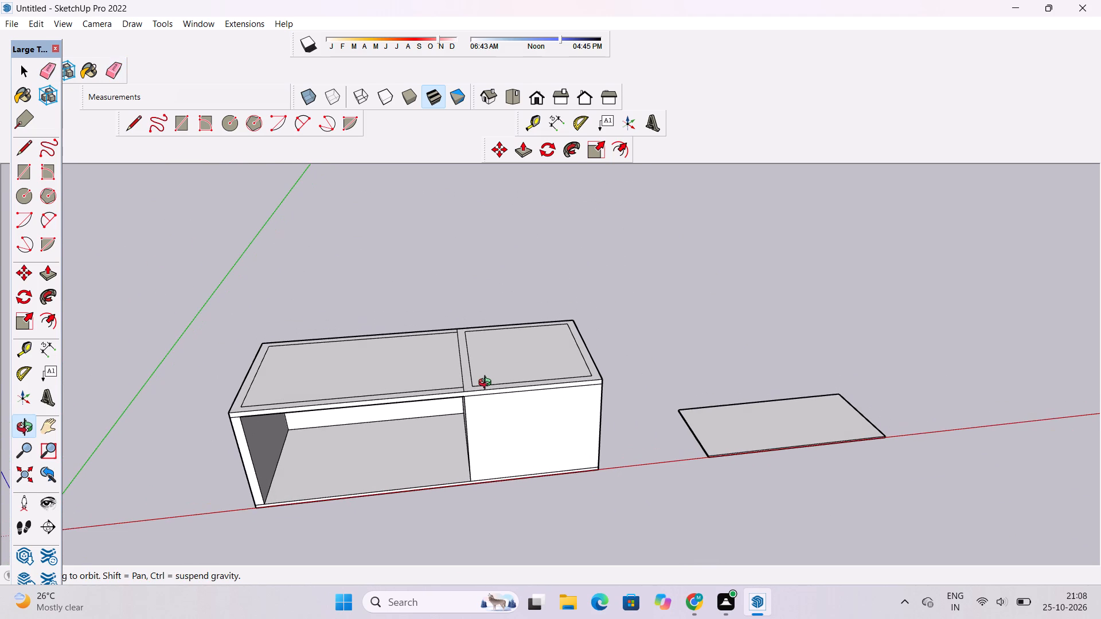
key("p")
scroll(481, 395, "up", 4)
left_click(466, 383)
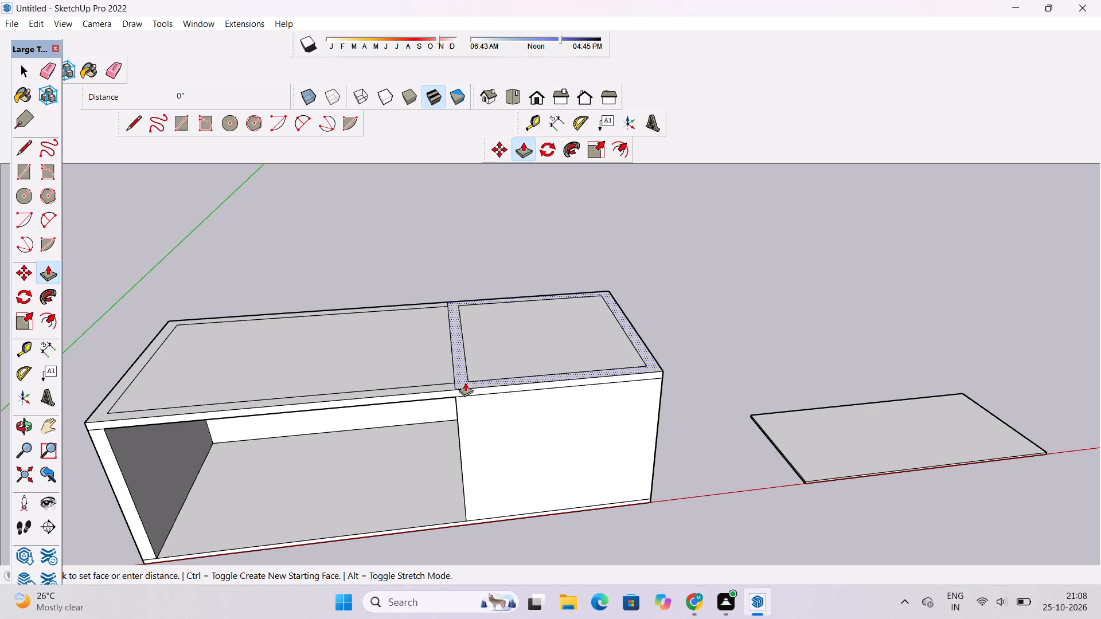
scroll(464, 372, "down", 8)
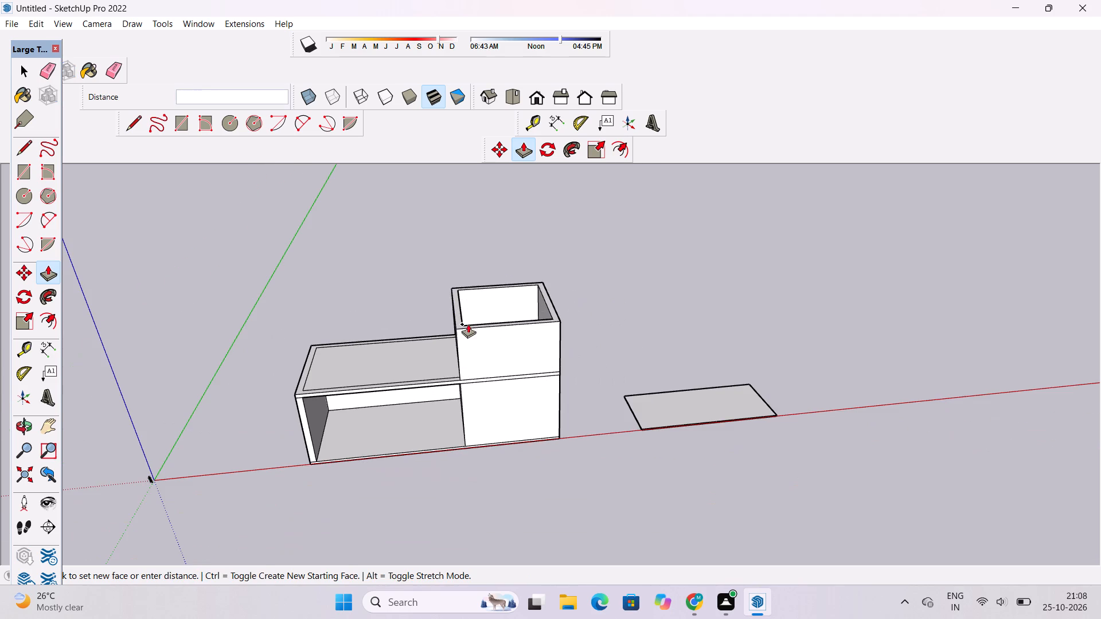
type("60'")
key("Return")
scroll(624, 335, "down", 5)
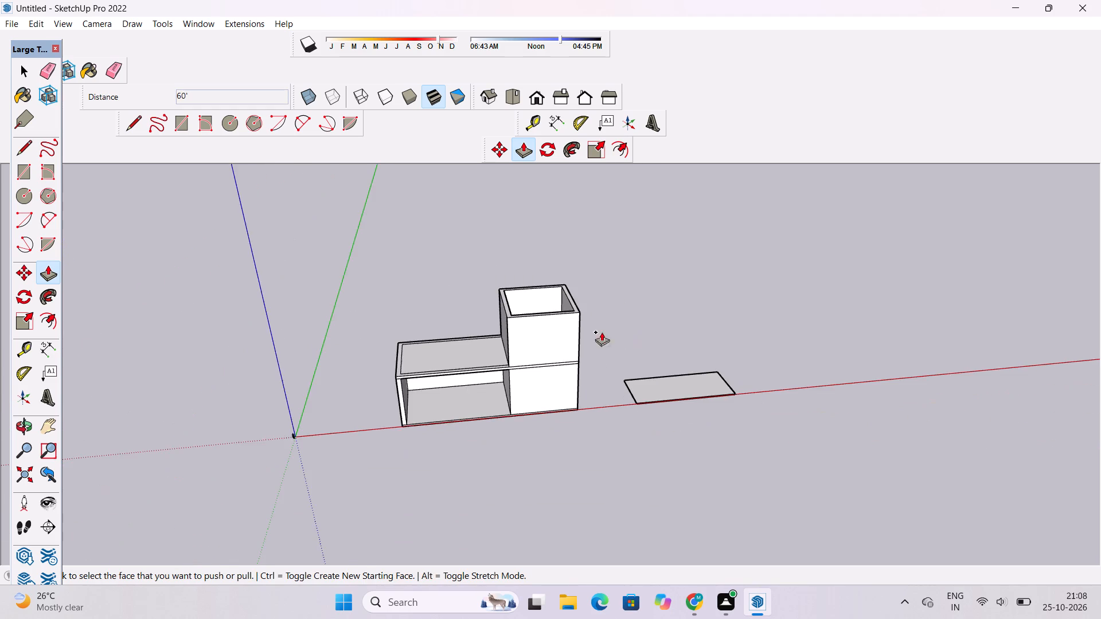
Draw a 5' line from the open-fronted room's front inset corner to the roof's end edge.
scroll(717, 319, "up", 6)
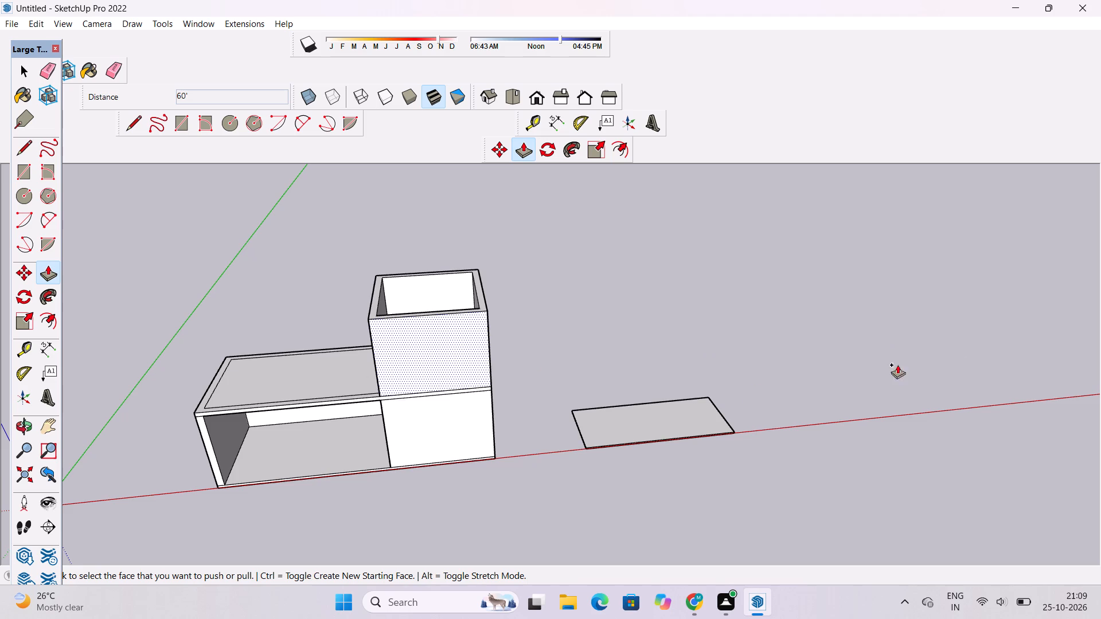
scroll(181, 382, "up", 6)
scroll(178, 398, "up", 16)
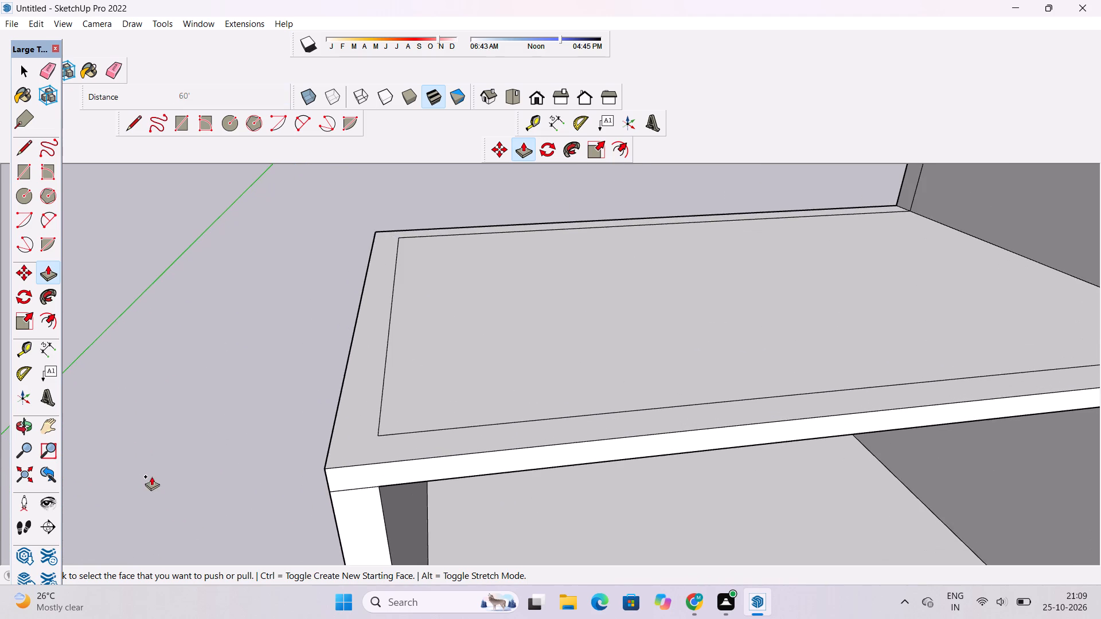
key("l")
scroll(284, 390, "down", 5)
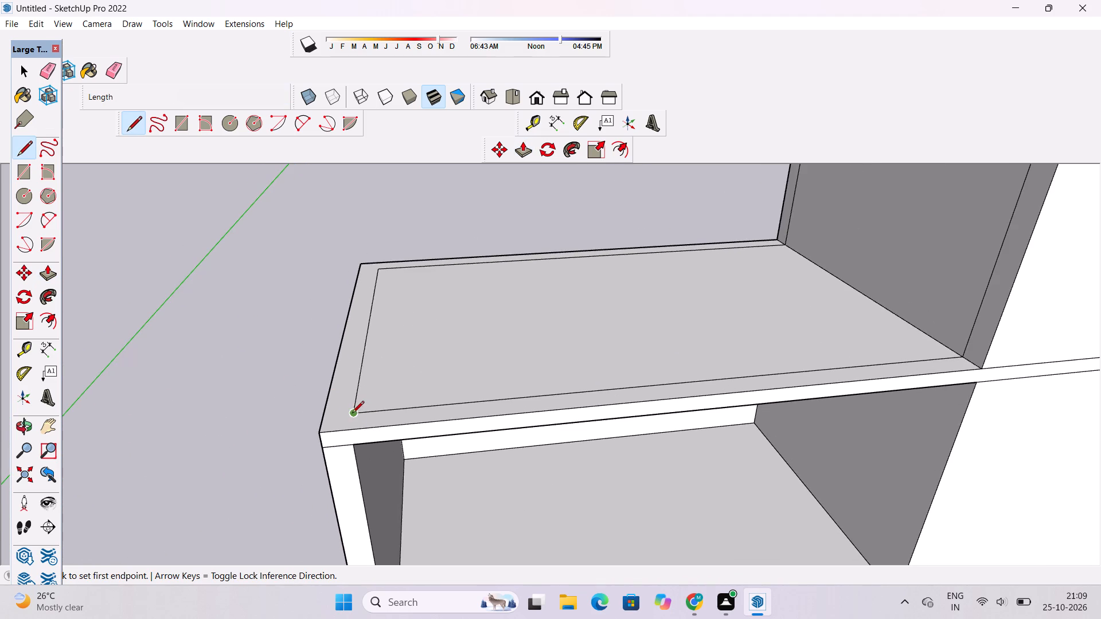
left_click(352, 414)
left_click(321, 416)
key("space")
Push/Pull the rear and end wall strip above the open-fronted room up 60', level with the raised enclosed room's top.
key("o")
scroll(474, 366, "down", 6)
left_click_drag(233, 467, 374, 448)
scroll(417, 434, "down", 3)
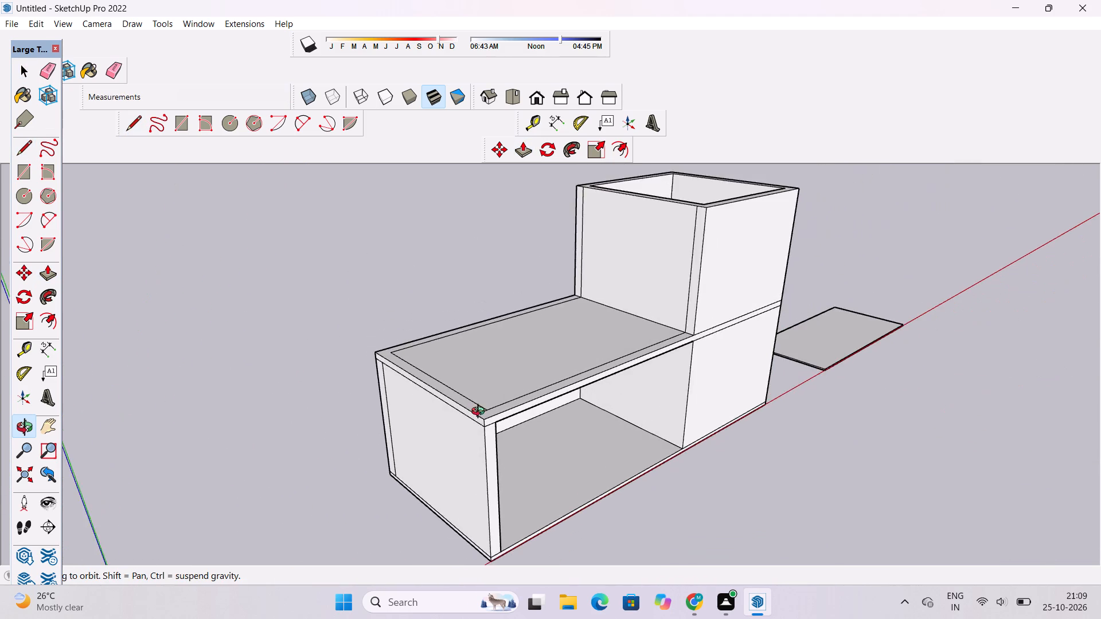
left_click_drag(478, 417, 426, 461, "shift")
scroll(419, 475, "up", 3, "shift")
left_click_drag(417, 466, 401, 483, "shift")
key("p")
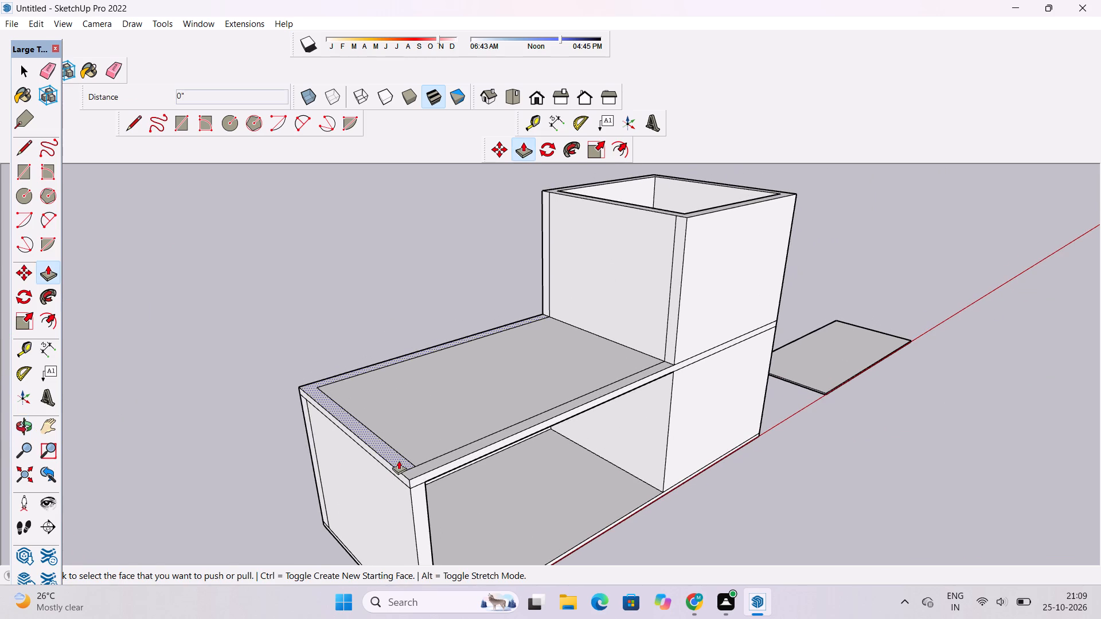
left_click(399, 460)
scroll(397, 449, "down", 4)
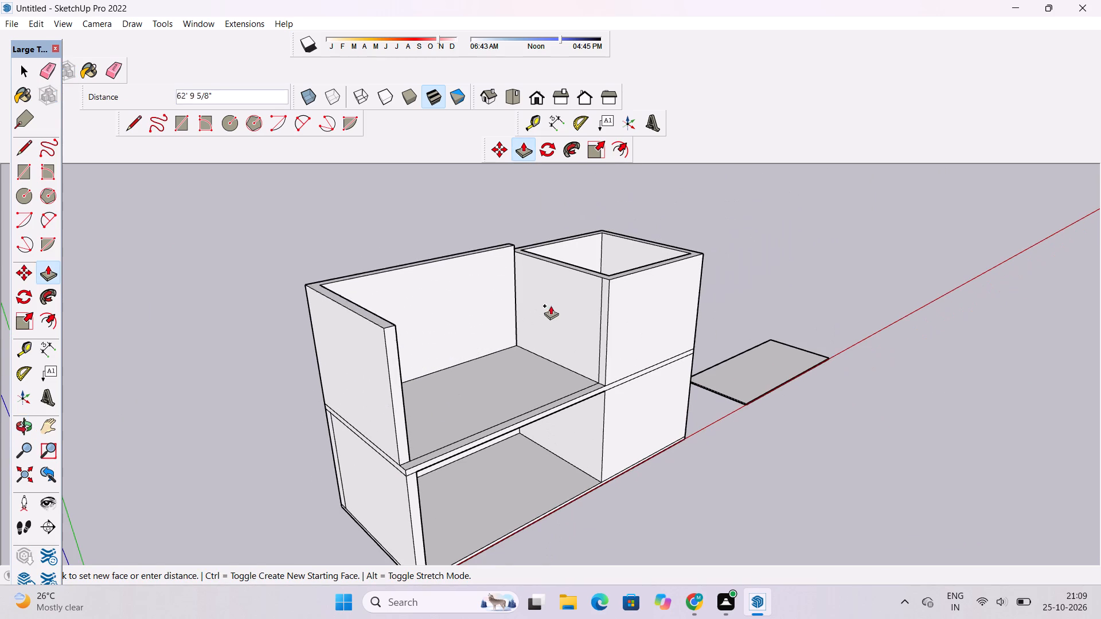
left_click(611, 280)
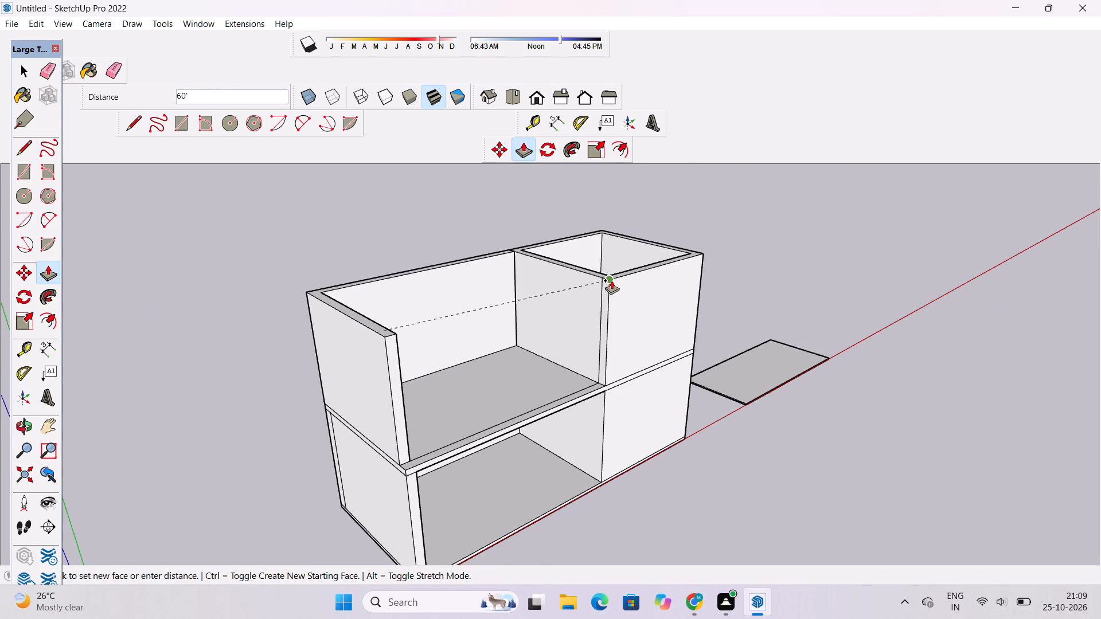
Erase the vertical seam near the rear corner of the ground-floor end wall.
key("o")
scroll(599, 268, "down", 3)
left_click_drag(608, 276, 553, 319)
left_click_drag(558, 303, 547, 338)
scroll(549, 329, "up", 1, "shift")
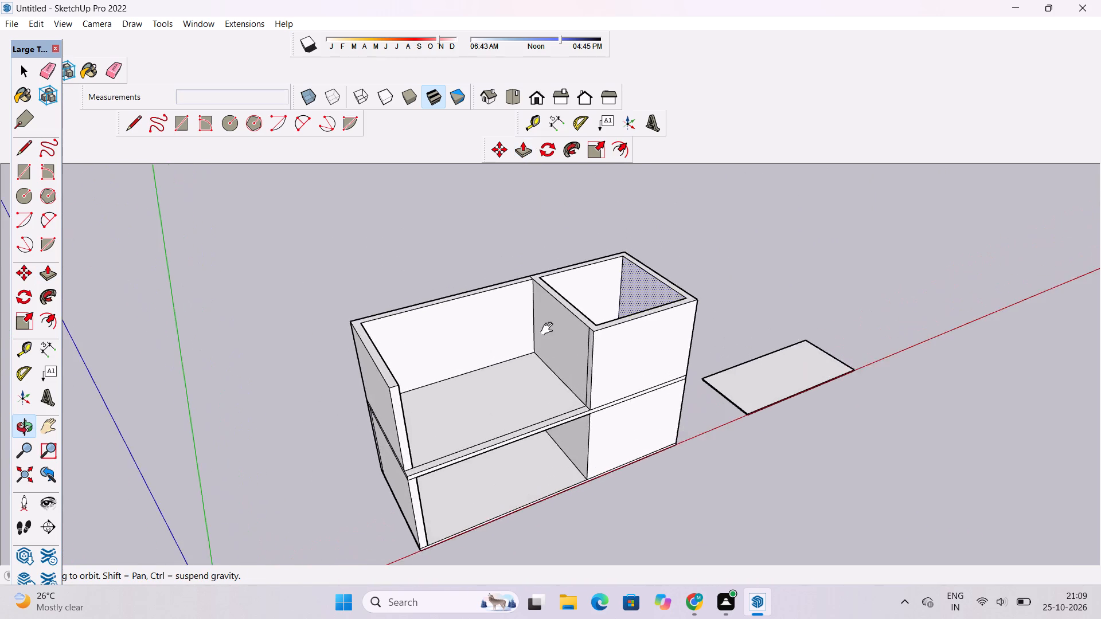
scroll(549, 329, "up", 1, "shift")
left_click_drag(566, 315, 549, 329, "shift")
key("space")
left_click(402, 244)
key("o")
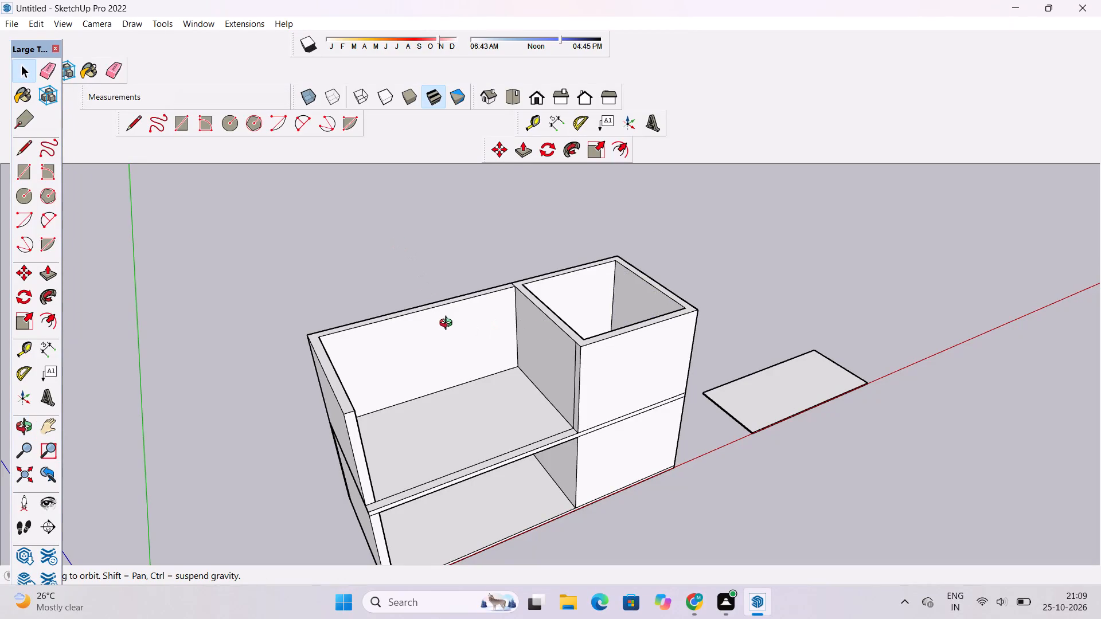
left_click_drag(456, 437, 456, 405, "shift")
left_click_drag(420, 434, 496, 331)
left_click_drag(350, 396, 348, 411, "shift")
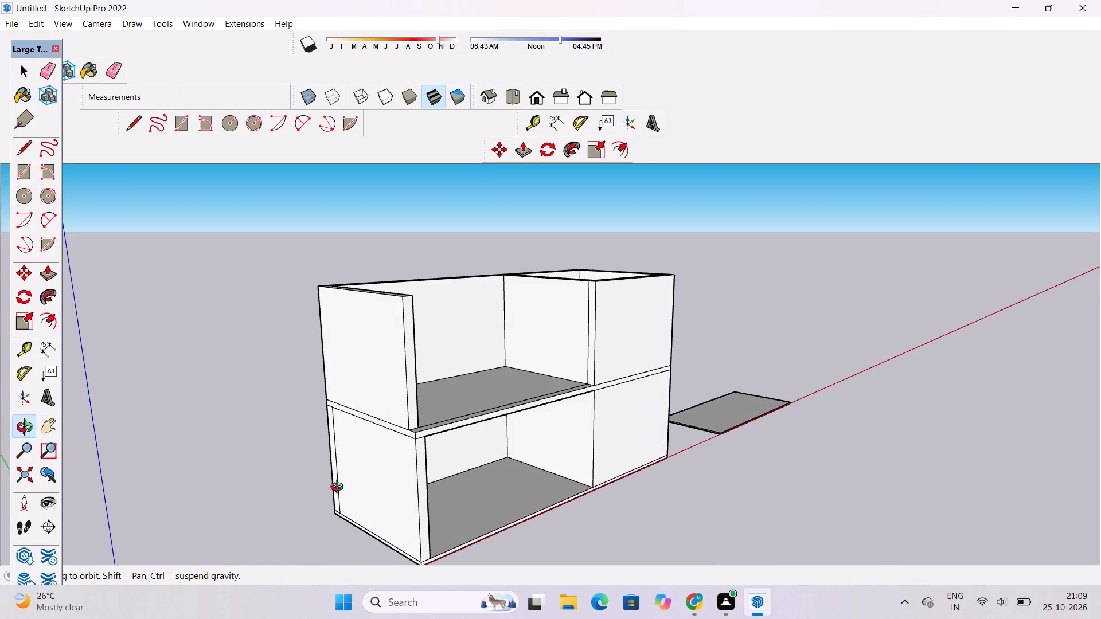
left_click_drag(339, 488, 340, 451)
scroll(342, 476, "up", 6, "shift")
left_click(342, 469, "shift")
scroll(342, 471, "up", 3)
key("e")
left_click_drag(349, 425, 339, 435)
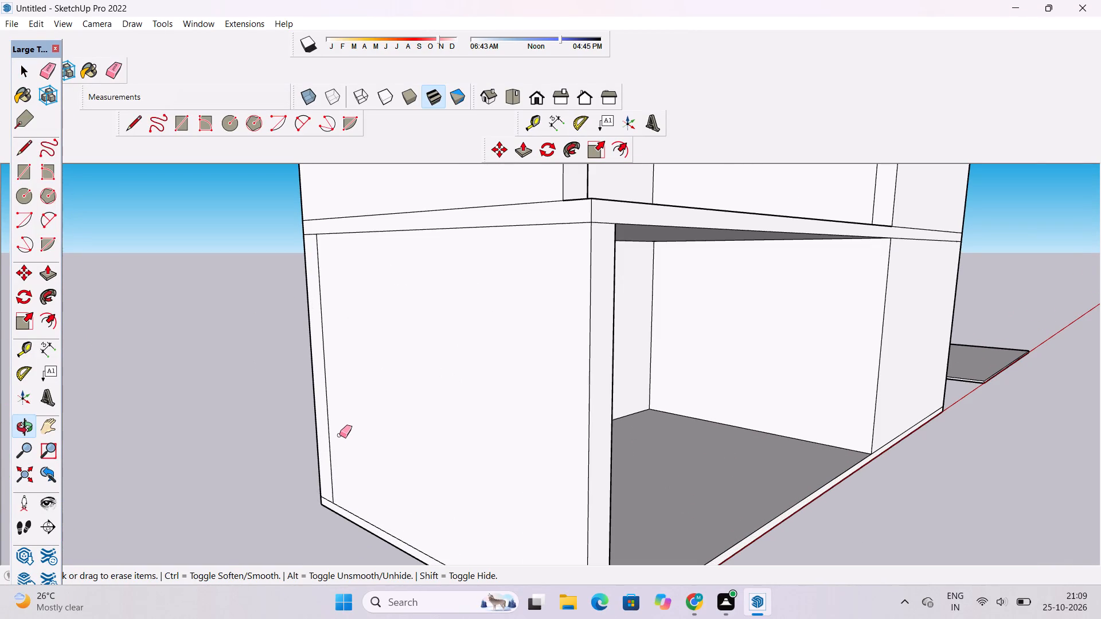
left_click_drag(339, 435, 328, 452)
scroll(270, 479, "down", 8)
scroll(411, 354, "up", 1)
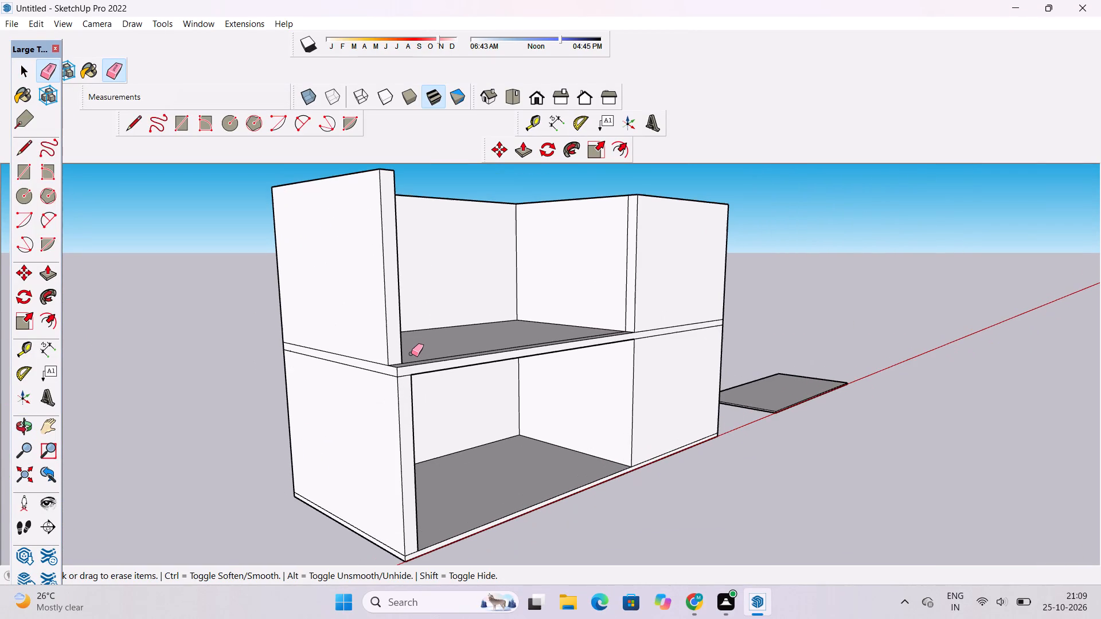
Erase the vertical seam between the two rooms on the upper floor's rear wall.
key("o")
left_click_drag(498, 376, 411, 417)
scroll(447, 375, "down", 3, "shift")
left_click_drag(580, 327, 427, 339)
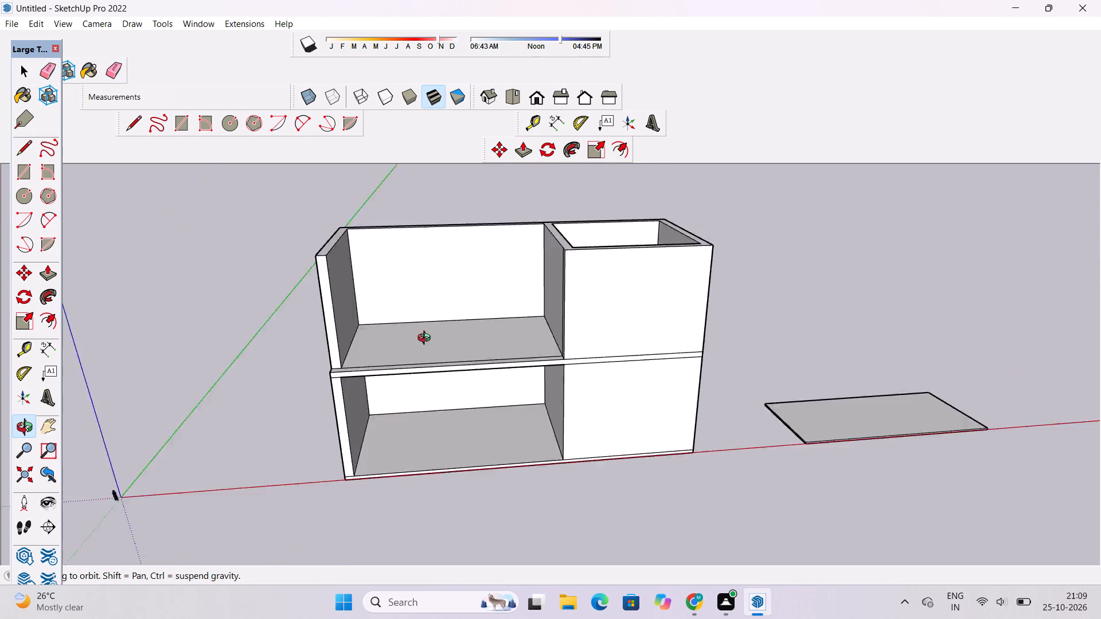
left_click_drag(427, 339, 317, 326)
left_click_drag(524, 265, 486, 319, "shift")
left_click_drag(678, 358, 478, 371)
scroll(536, 403, "up", 2)
left_click_drag(720, 320, 433, 273)
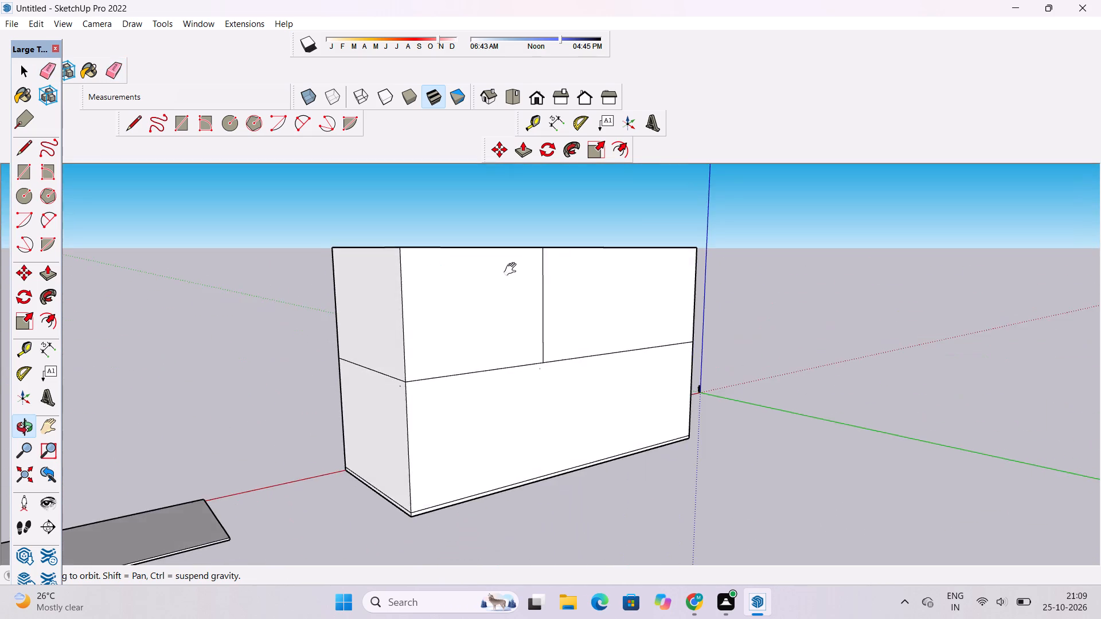
left_click_drag(528, 271, 524, 311, "shift")
left_click_drag(524, 314, 600, 339)
key("e")
left_click_drag(610, 309, 555, 333)
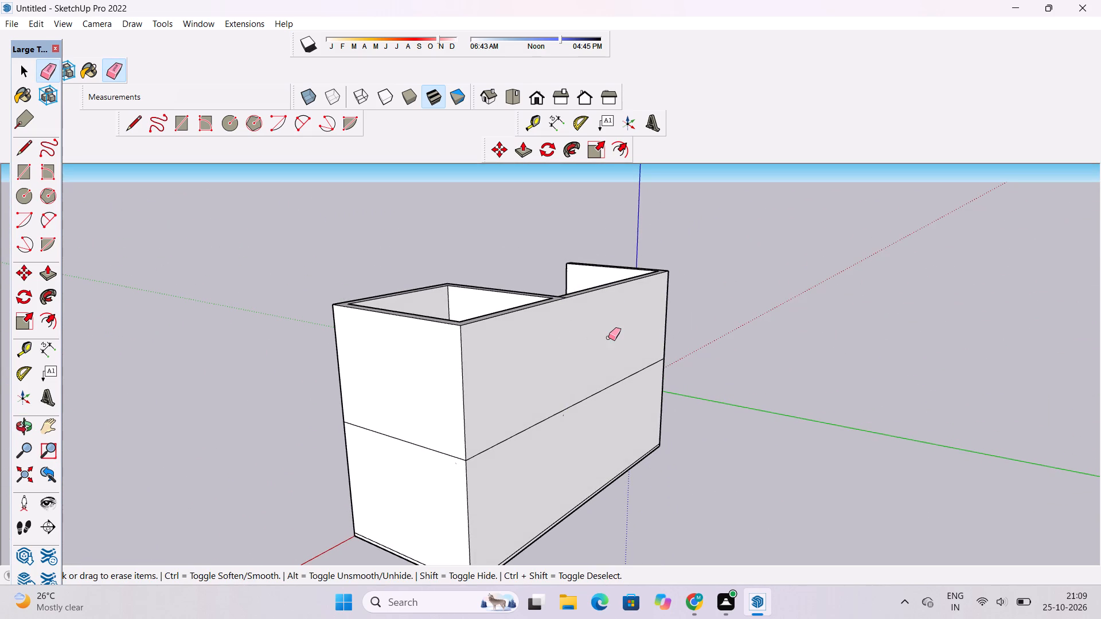
Examine the two-storey building from the end, front and above.
key("o")
left_click_drag(463, 375, 705, 421)
left_click_drag(639, 403, 549, 372, "shift")
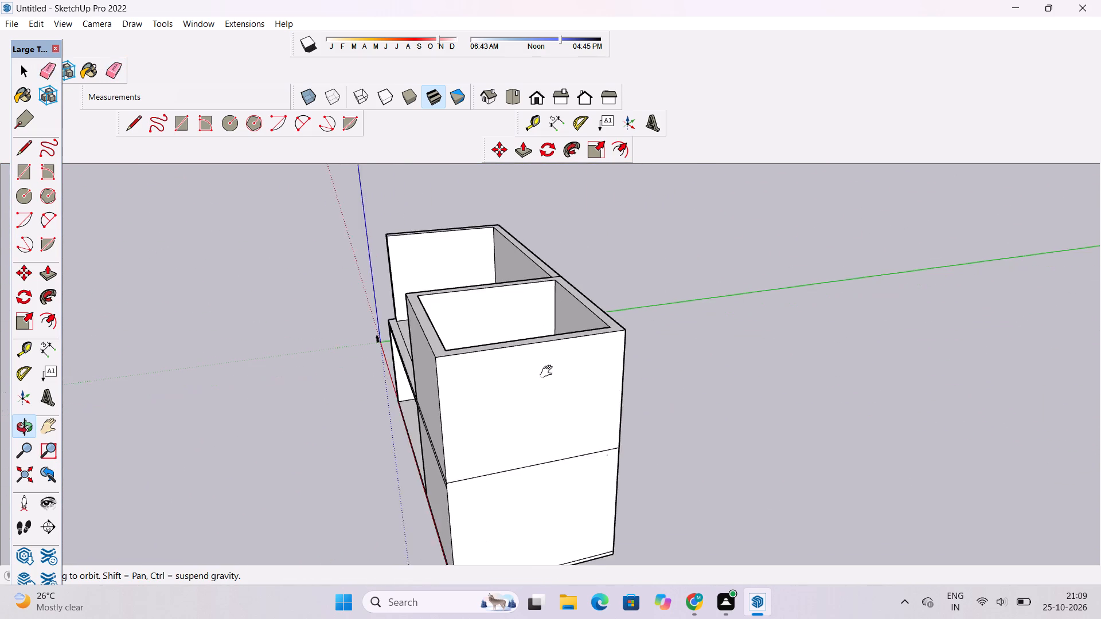
left_click_drag(549, 372, 546, 370, "shift")
left_click_drag(509, 369, 712, 388)
scroll(550, 305, "up", 3, "shift")
left_click_drag(531, 336, 670, 338)
scroll(693, 334, "down", 4)
left_click_drag(518, 363, 512, 322, "shift")
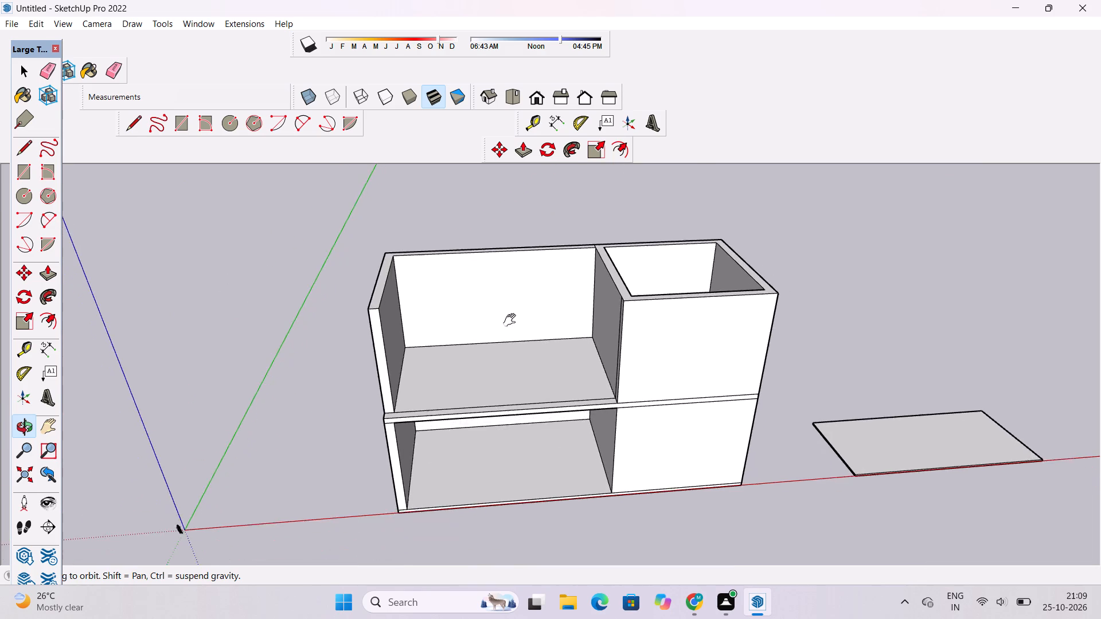
scroll(510, 319, "down", 5)
left_click_drag(493, 326, 536, 352)
left_click_drag(604, 343, 567, 343, "shift")
scroll(515, 362, "up", 3)
left_click_drag(624, 379, 549, 354, "shift")
left_click_drag(548, 354, 611, 335)
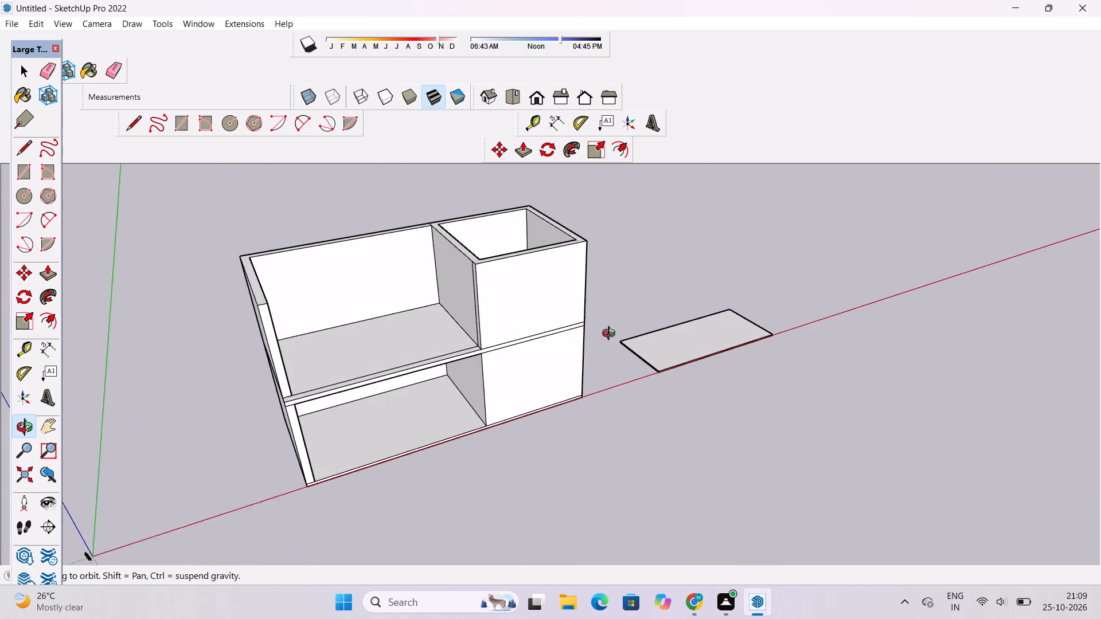
left_click_drag(611, 335, 618, 330)
scroll(634, 369, "up", 3)
left_click(617, 362, "shift")
scroll(503, 370, "down", 2, "shift")
left_click_drag(503, 367, 520, 380, "shift")
scroll(522, 379, "down", 2, "shift")
left_click_drag(520, 378, 510, 384, "shift")
left_click_drag(512, 384, 532, 384)
Copy the separate slab by its lower rear corner onto the upper end wall's outer rear top corner.
key("space")
scroll(568, 377, "up", 4)
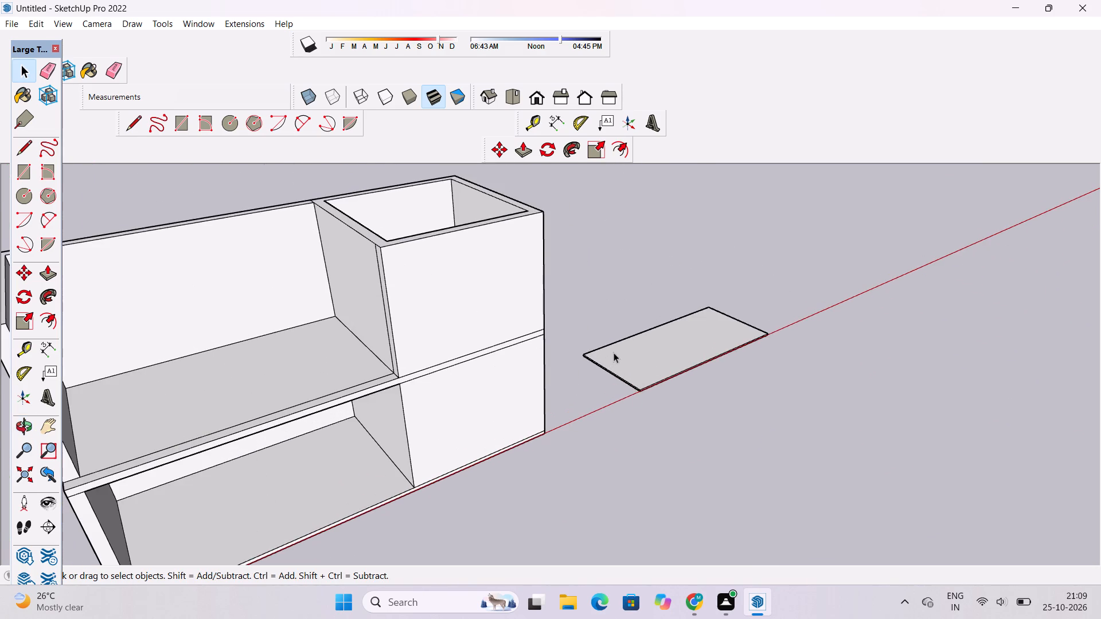
left_click(618, 351)
scroll(590, 375, "up", 6)
key("m")
scroll(561, 369, "up", 3)
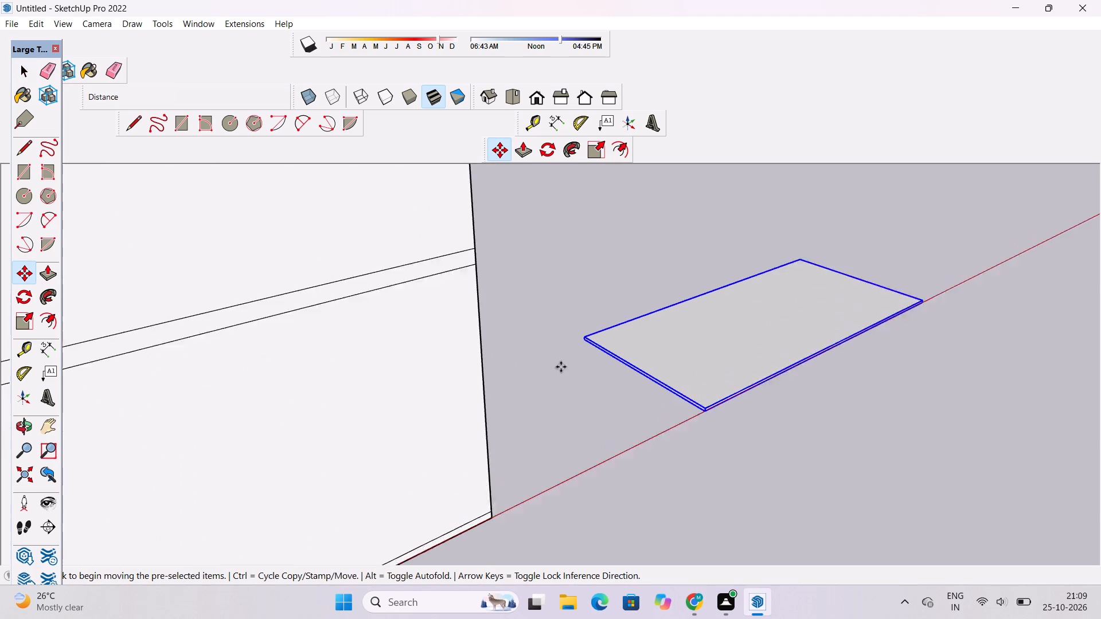
scroll(561, 367, "up", 16)
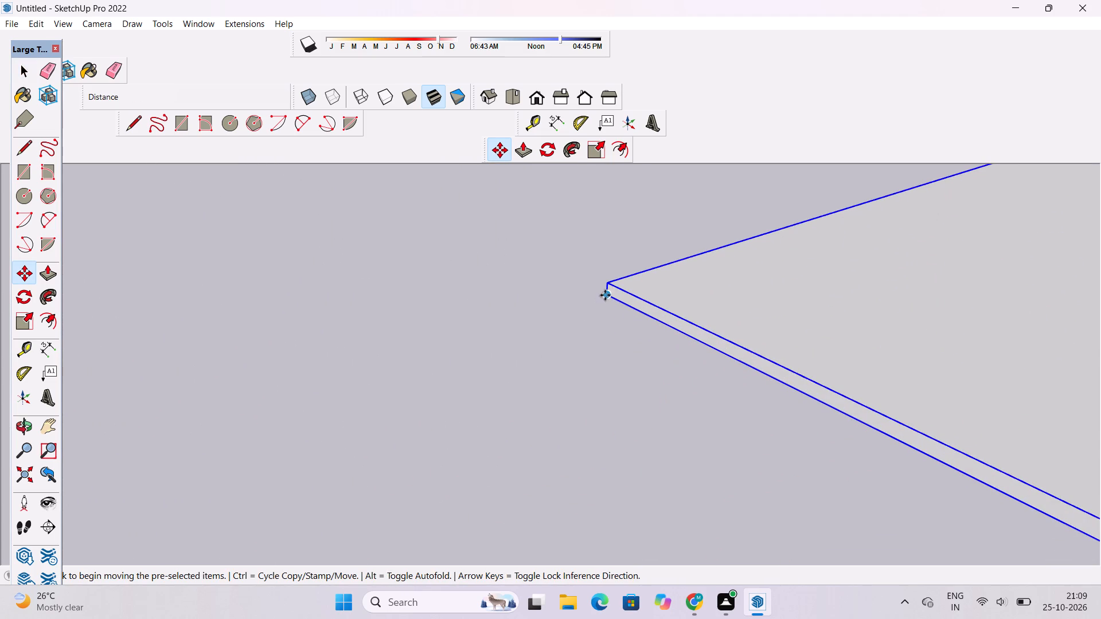
left_click(606, 294)
scroll(606, 294, "down", 20)
scroll(606, 294, "down", 2)
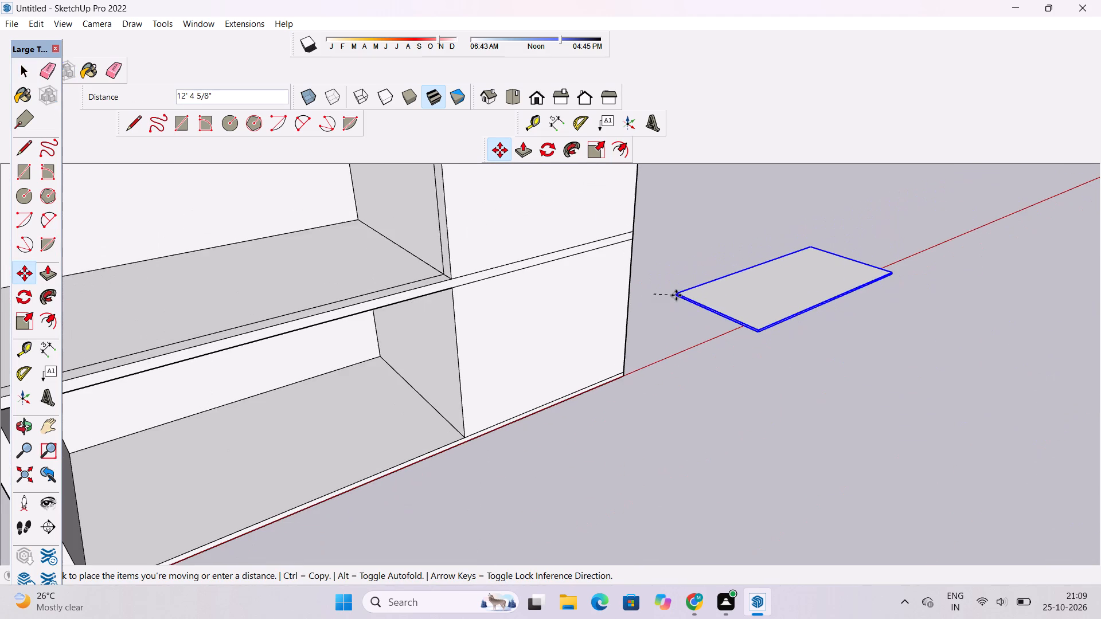
scroll(676, 295, "down", 9)
scroll(520, 245, "up", 5)
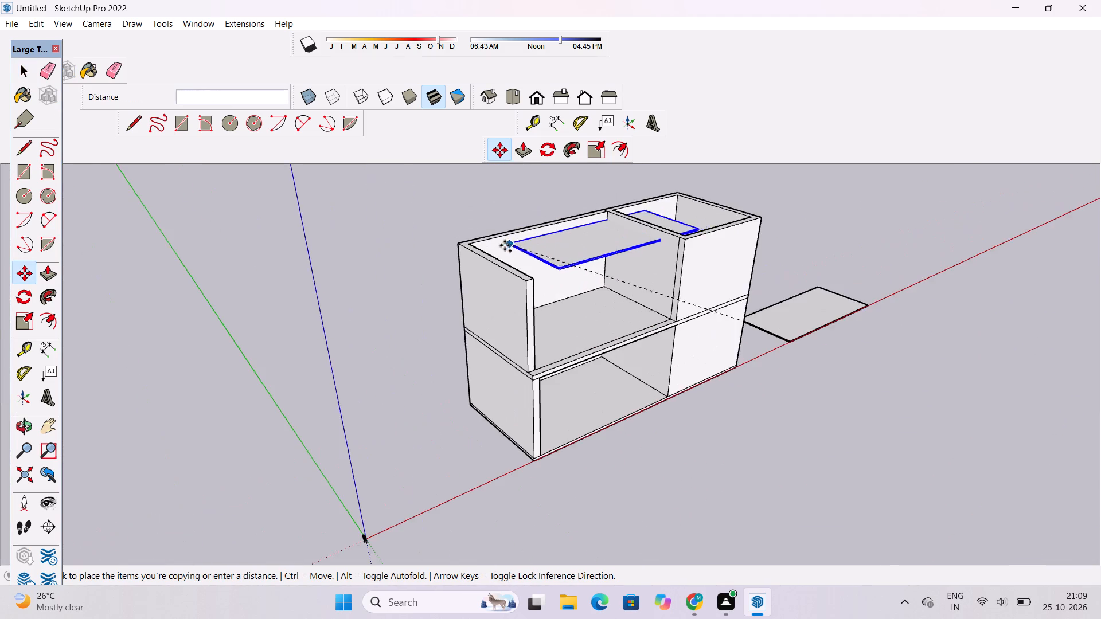
scroll(503, 245, "up", 10)
left_click(402, 235)
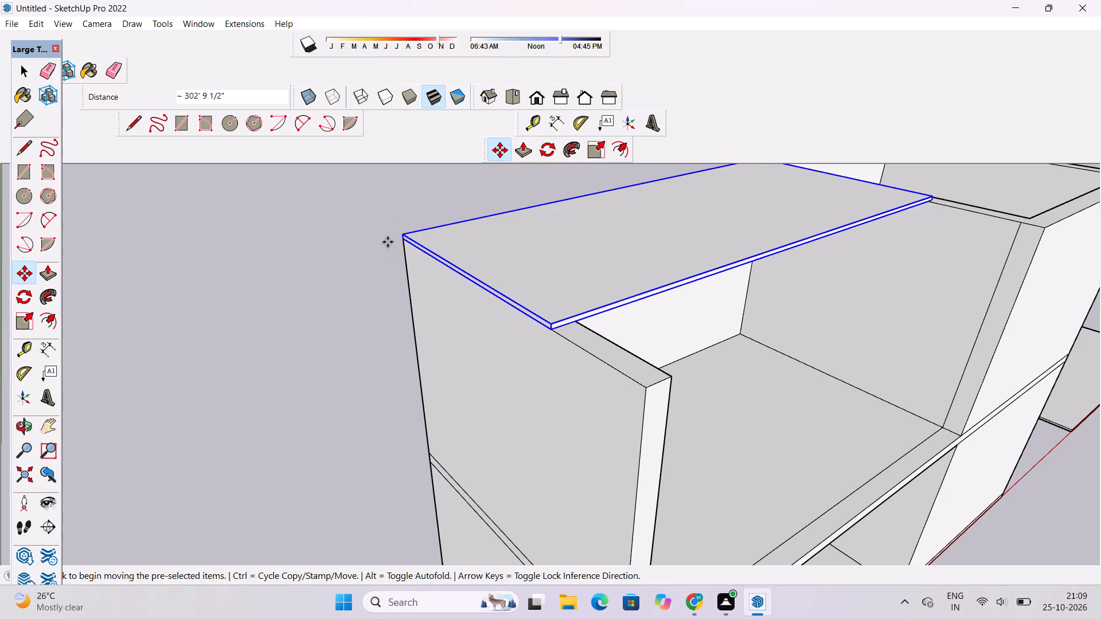
Explode the roof slab copied onto the upper storey over the open-fronted room.
key("space")
left_click(368, 243)
scroll(304, 245, "down", 7)
scroll(151, 289, "down", 4)
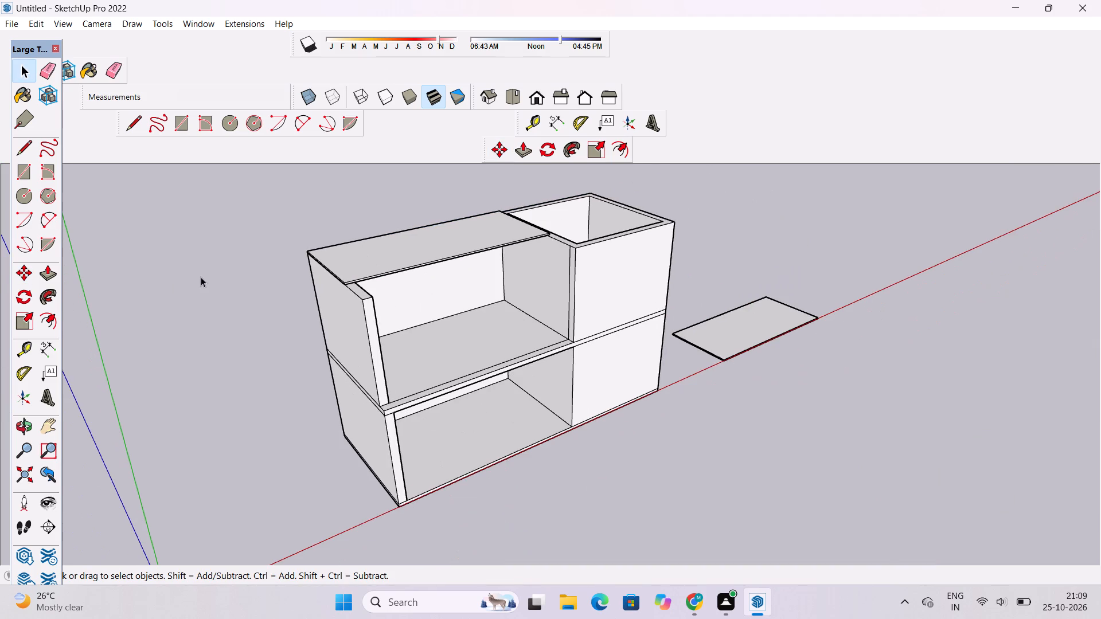
key("o")
left_click_drag(406, 390, 212, 369)
scroll(377, 405, "down", 7)
left_click_drag(513, 401, 421, 374)
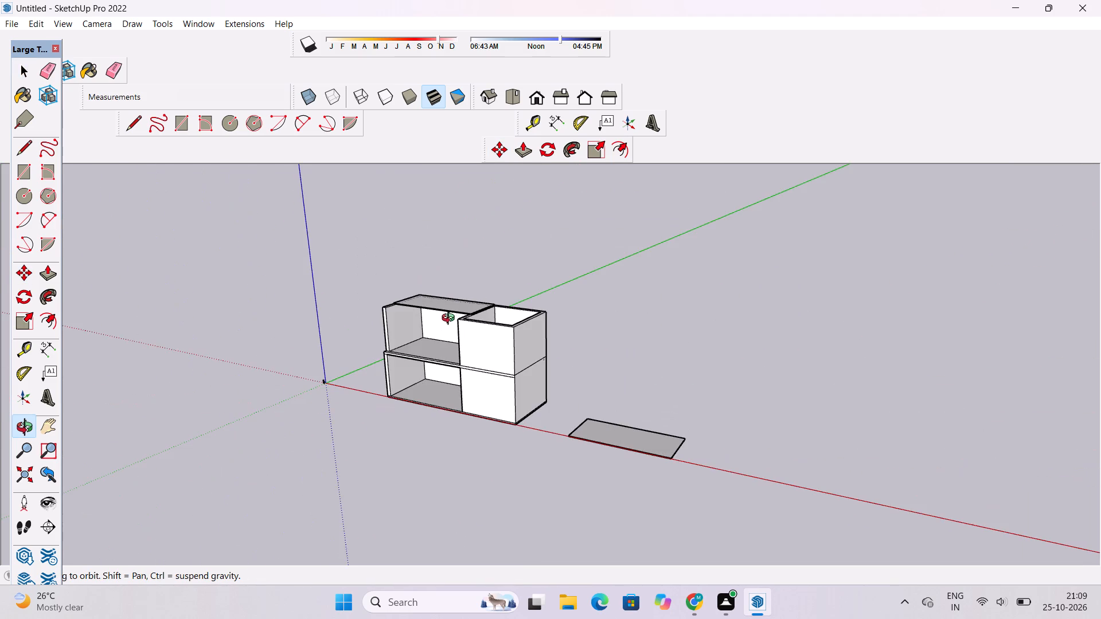
scroll(451, 311, "up", 15)
key("space")
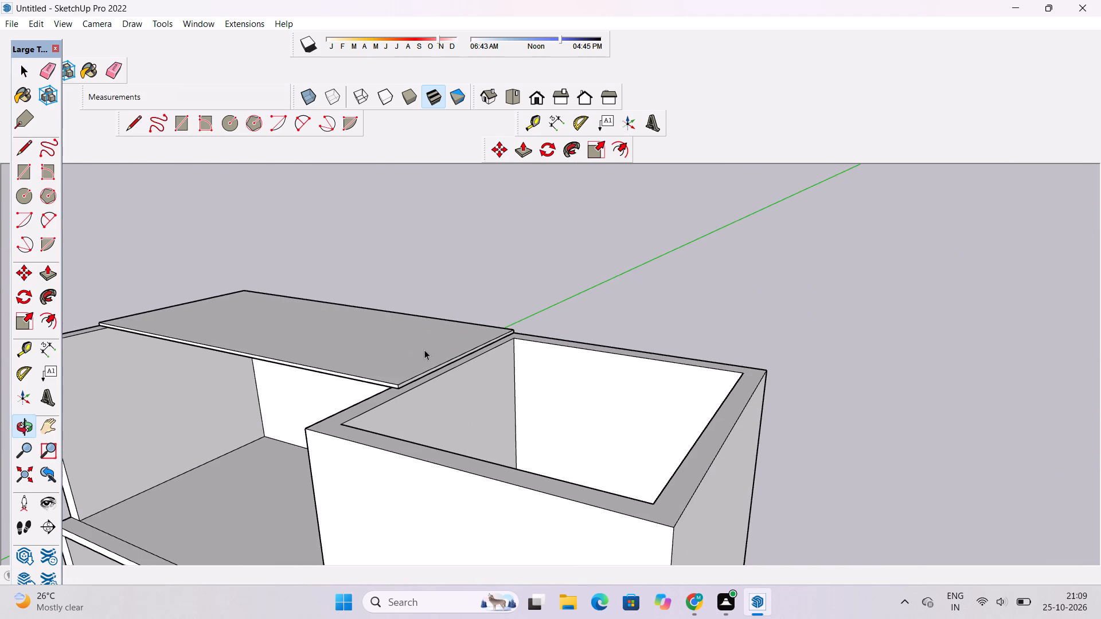
left_click(424, 350)
right_click(423, 347)
left_click(475, 194)
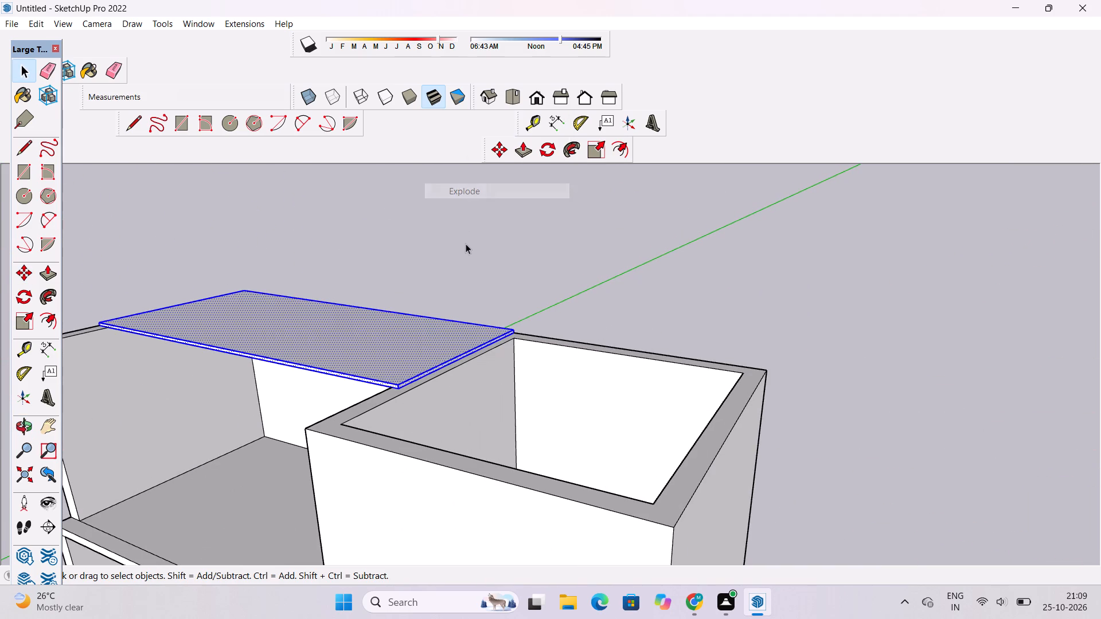
left_click(467, 245)
Extend the roof slab's end face 77' with Push/Pull to the outer face of the enclosed room's end wall.
key("o")
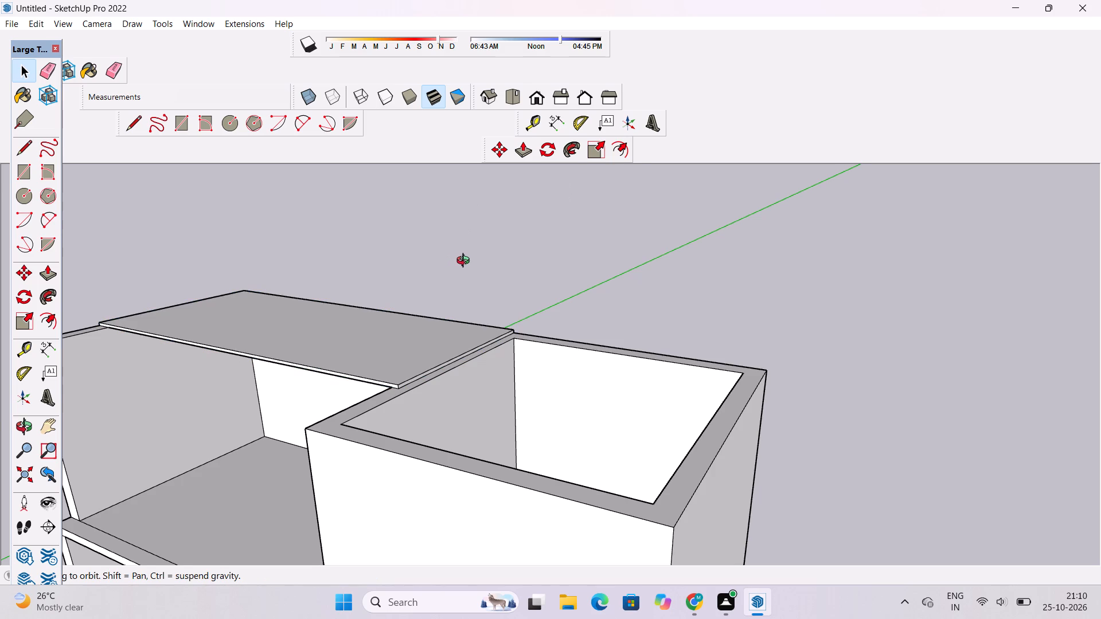
left_click(466, 262)
scroll(466, 263, "down", 2)
left_click_drag(460, 325, 460, 299, "shift")
left_click_drag(463, 296, 446, 326)
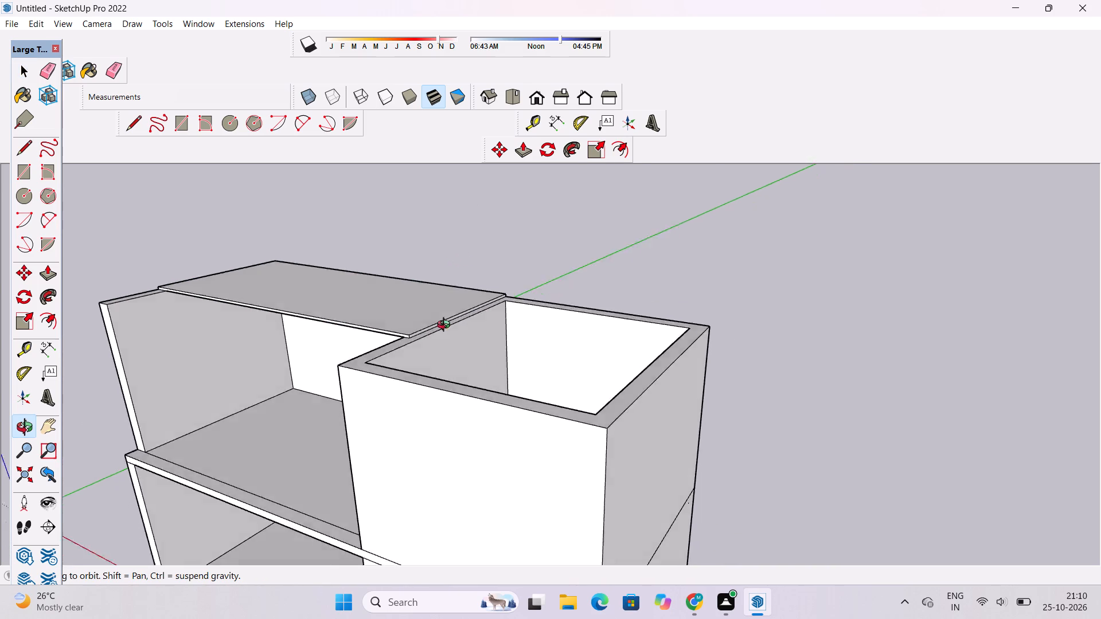
left_click_drag(446, 326, 442, 334)
scroll(498, 324, "up", 4)
left_click_drag(505, 320, 384, 330, "shift")
scroll(397, 319, "down", 4)
left_click_drag(407, 316, 392, 320)
scroll(391, 308, "up", 8, "shift")
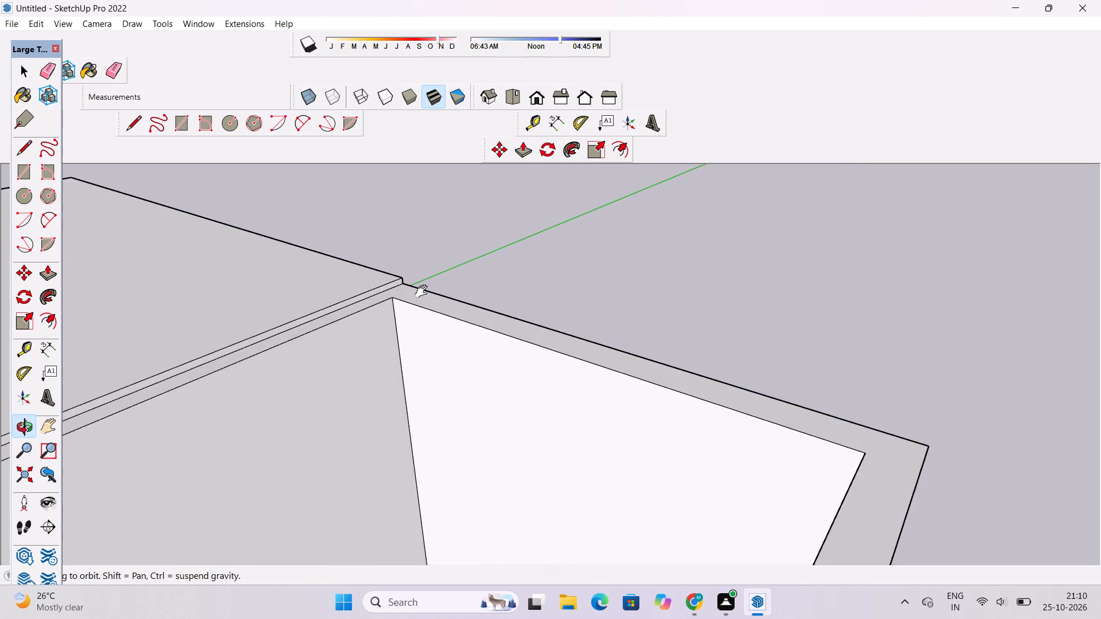
left_click_drag(419, 293, 362, 324, "shift")
scroll(363, 324, "down", 3, "shift")
key("p")
scroll(343, 323, "up", 5)
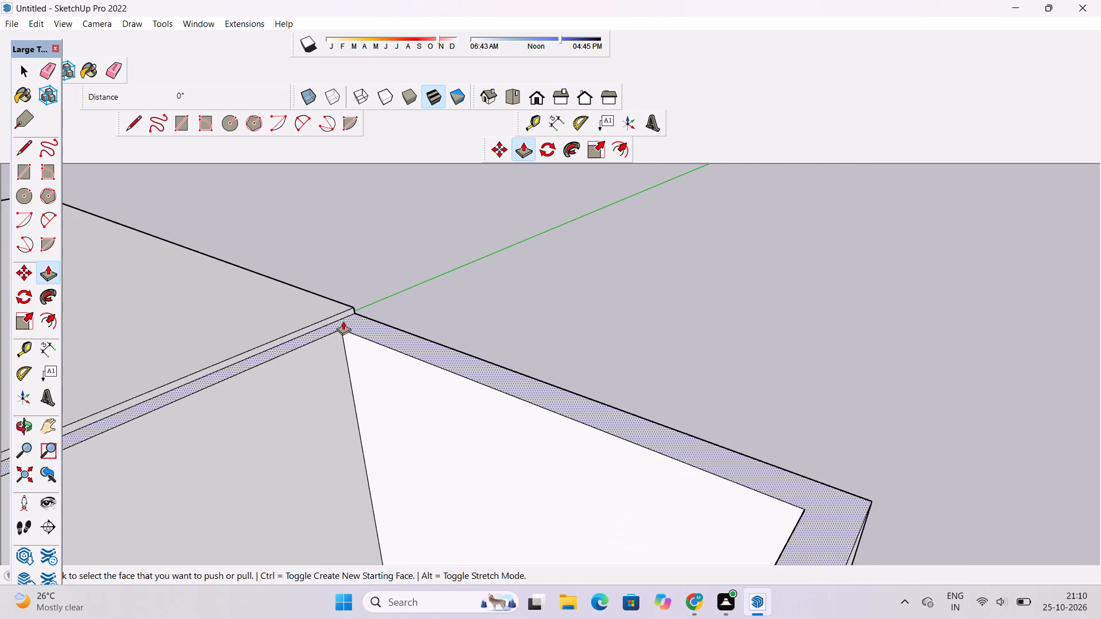
scroll(343, 321, "up", 3)
left_click(335, 311)
scroll(335, 311, "down", 15)
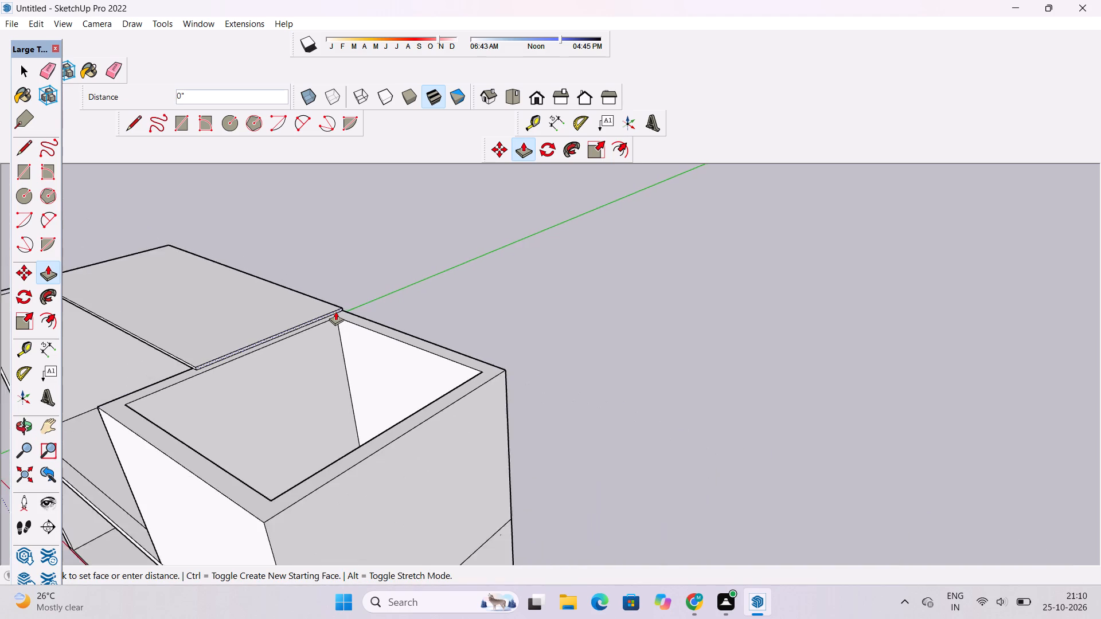
scroll(335, 311, "down", 1)
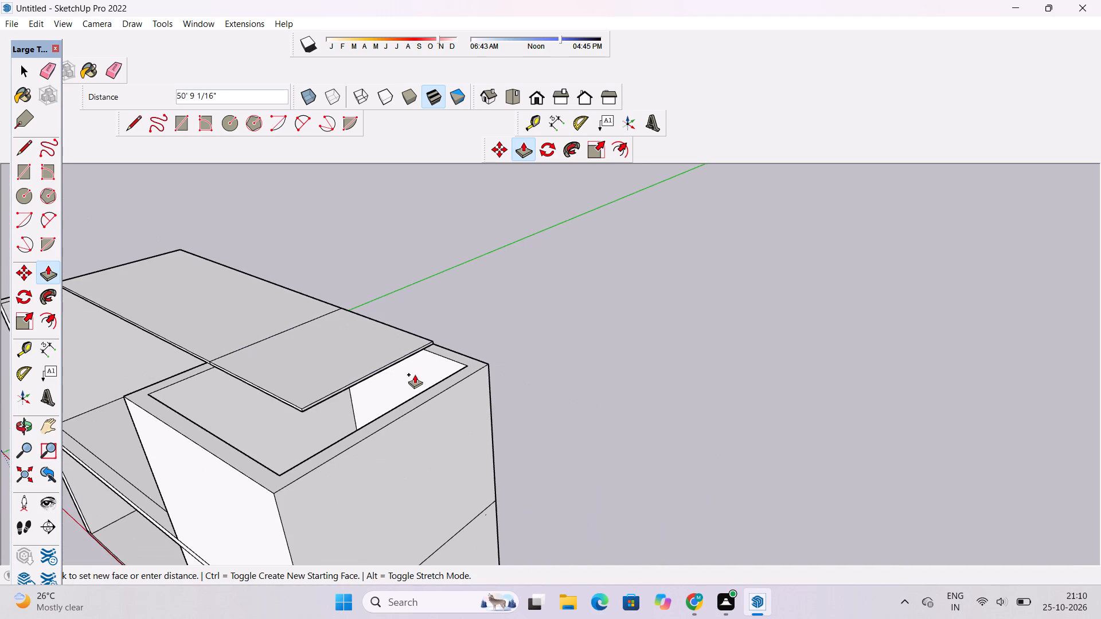
left_click(423, 414)
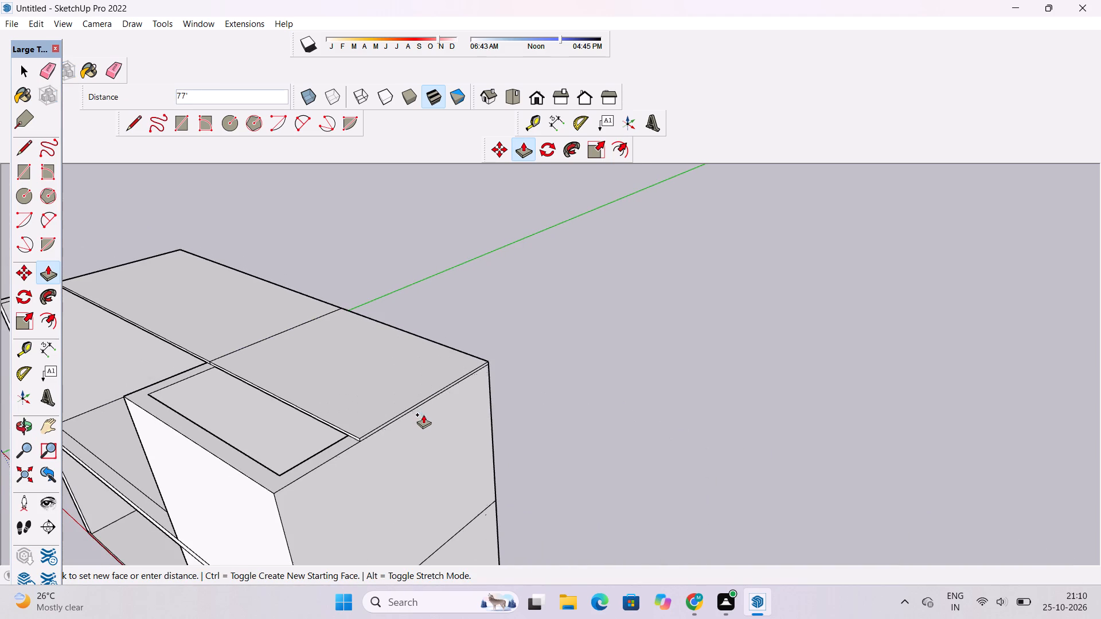
Extend the roof slab's front face over the enclosed room 27' to that room's outer front wall.
scroll(611, 316, "down", 6)
scroll(478, 377, "up", 15)
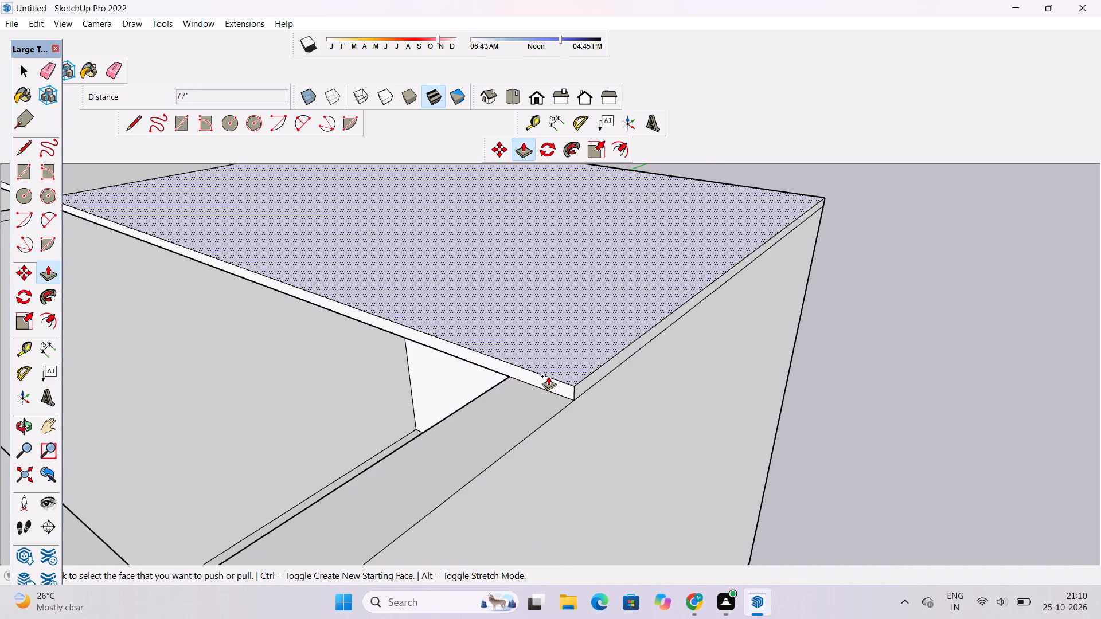
left_click(546, 382)
scroll(554, 378, "down", 9)
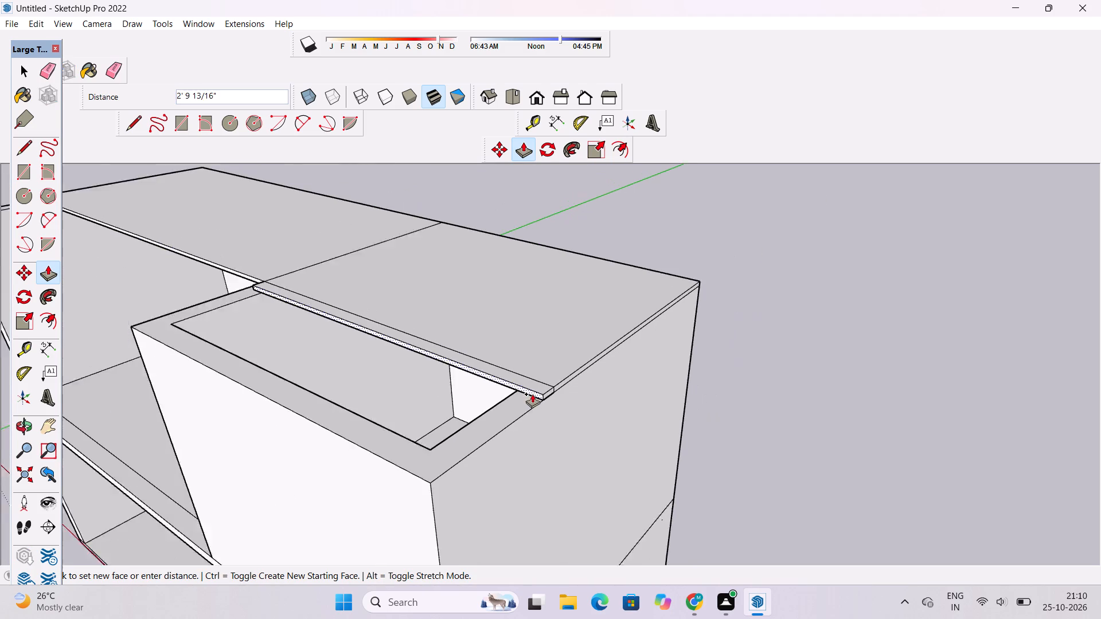
scroll(532, 394, "down", 3)
left_click(449, 469)
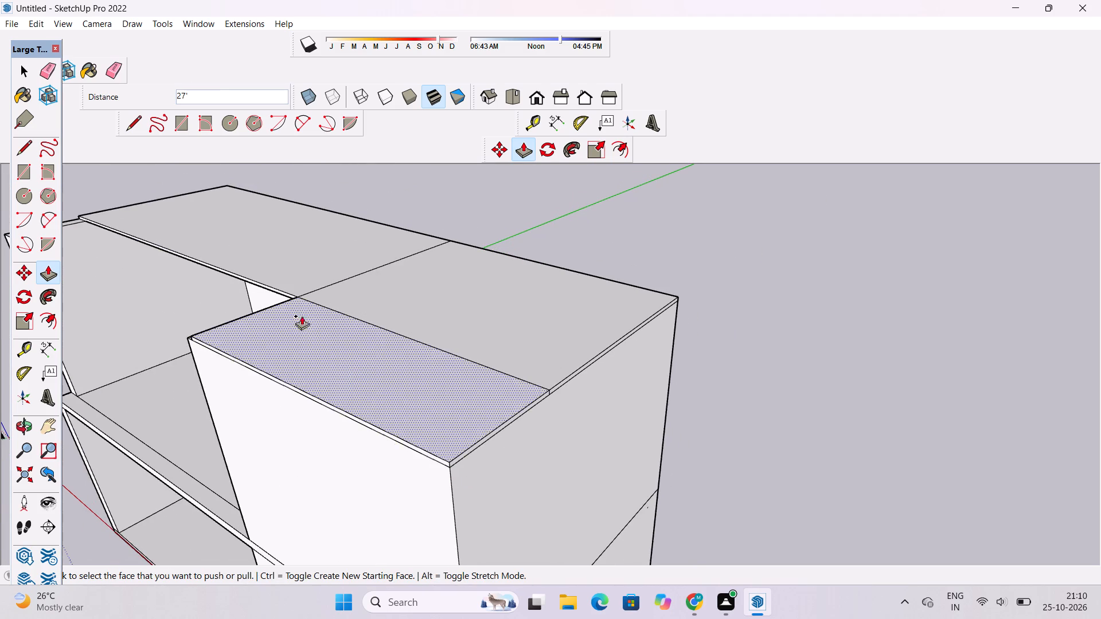
Extend the roof slab's remaining front face over the open-fronted room 27' to align with the enclosed room's front.
scroll(285, 298, "up", 10)
left_click(316, 297)
scroll(316, 297, "down", 4)
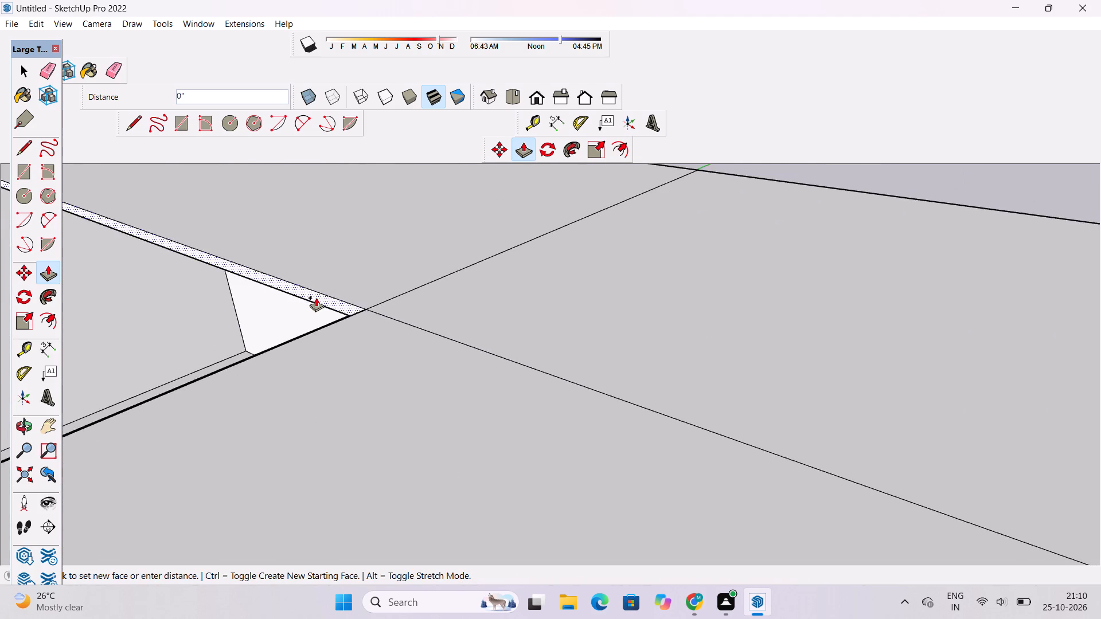
scroll(316, 297, "down", 12)
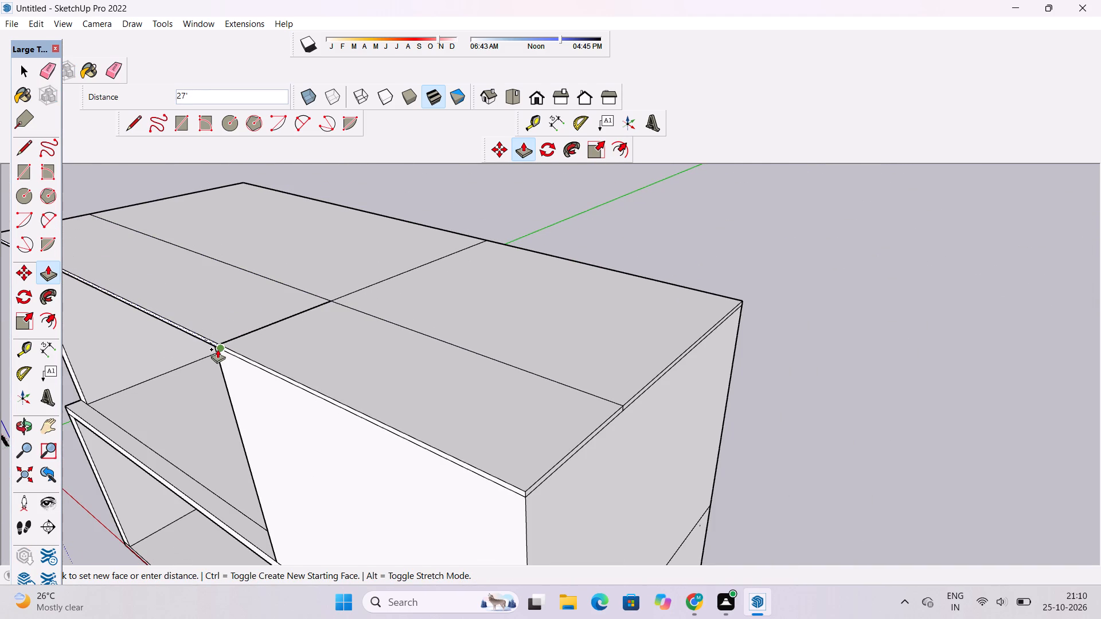
left_click(217, 350)
Erase the seam lines across the roof slab's top and front faces so each becomes a single face.
key("space")
key("o")
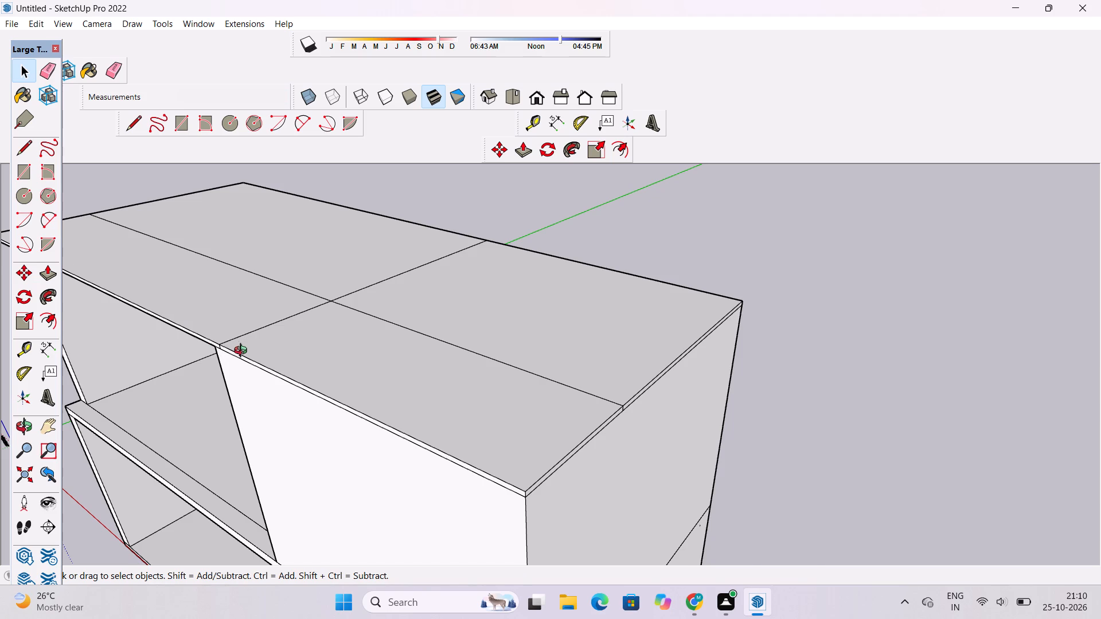
left_click_drag(236, 356, 432, 348, "shift")
scroll(439, 343, "down", 5)
left_click_drag(401, 345, 528, 363)
scroll(513, 386, "up", 6)
left_click_drag(568, 358, 517, 377, "shift")
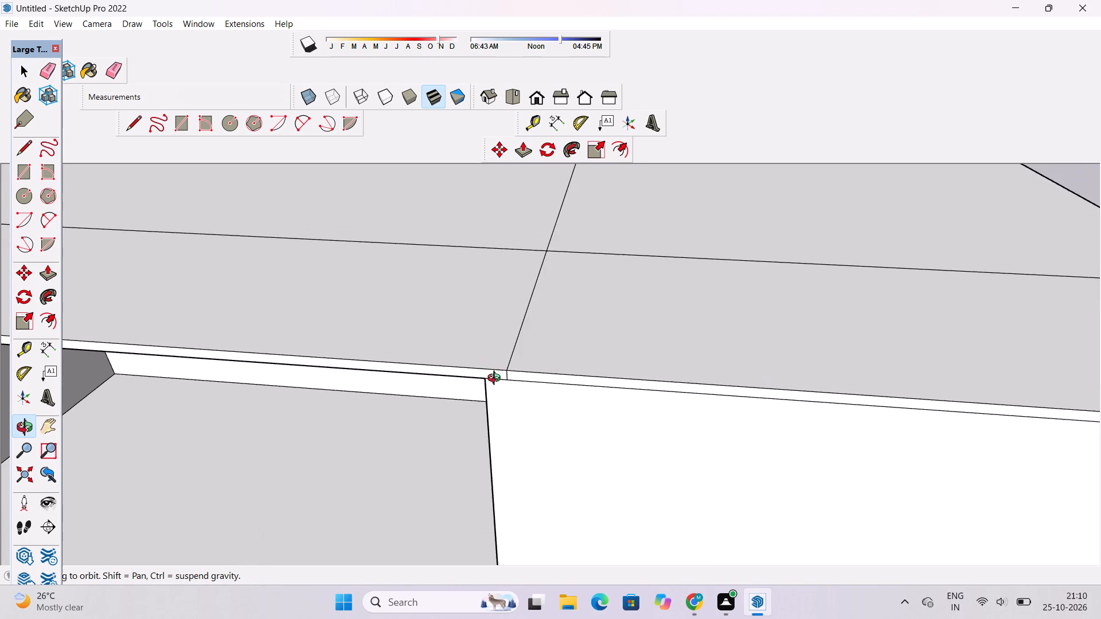
scroll(497, 379, "down", 4)
left_click_drag(497, 385, 536, 301)
left_click_drag(561, 287, 524, 304)
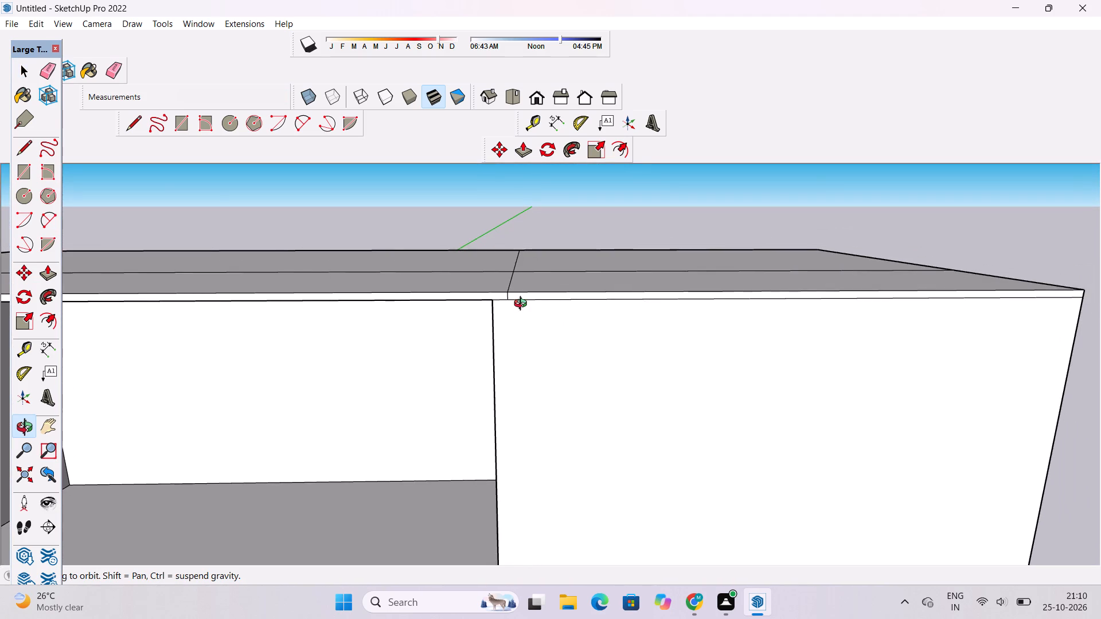
scroll(523, 305, "down", 3)
left_click_drag(522, 301, 460, 315, "shift")
left_click_drag(460, 315, 536, 331)
left_click_drag(512, 343, 510, 361, "shift")
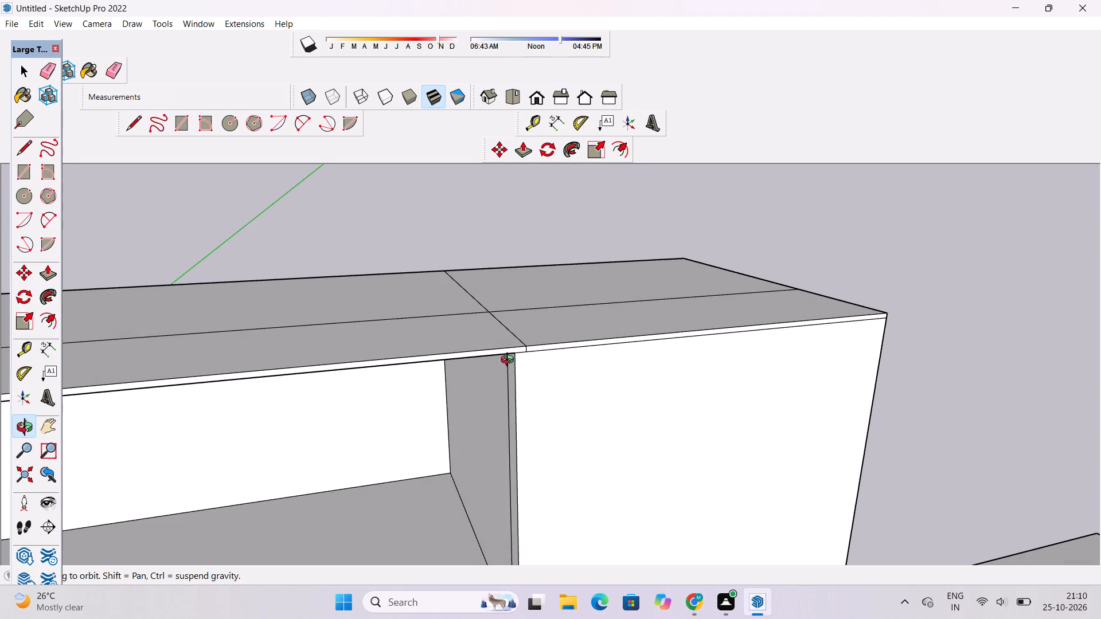
key("e")
scroll(510, 362, "up", 16)
left_click(523, 336)
left_click_drag(523, 340, 528, 351)
left_click_drag(502, 278, 491, 303)
scroll(483, 324, "down", 5)
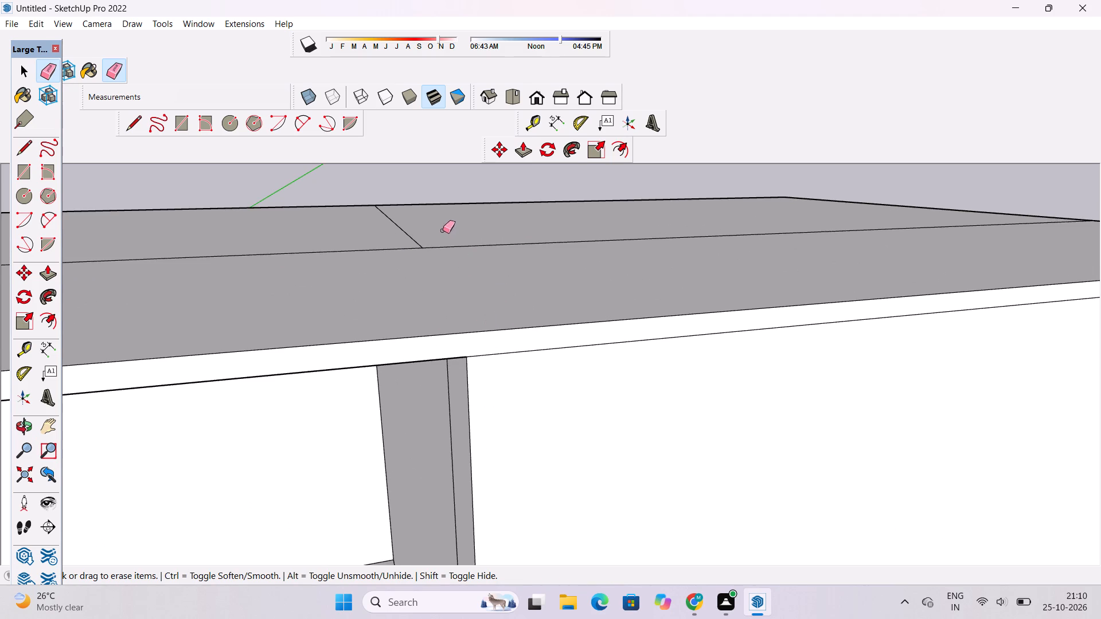
left_click_drag(443, 230, 428, 256)
Raise the roof slab's top face by 2' with Push/Pull.
key("o")
scroll(432, 287, "down", 6)
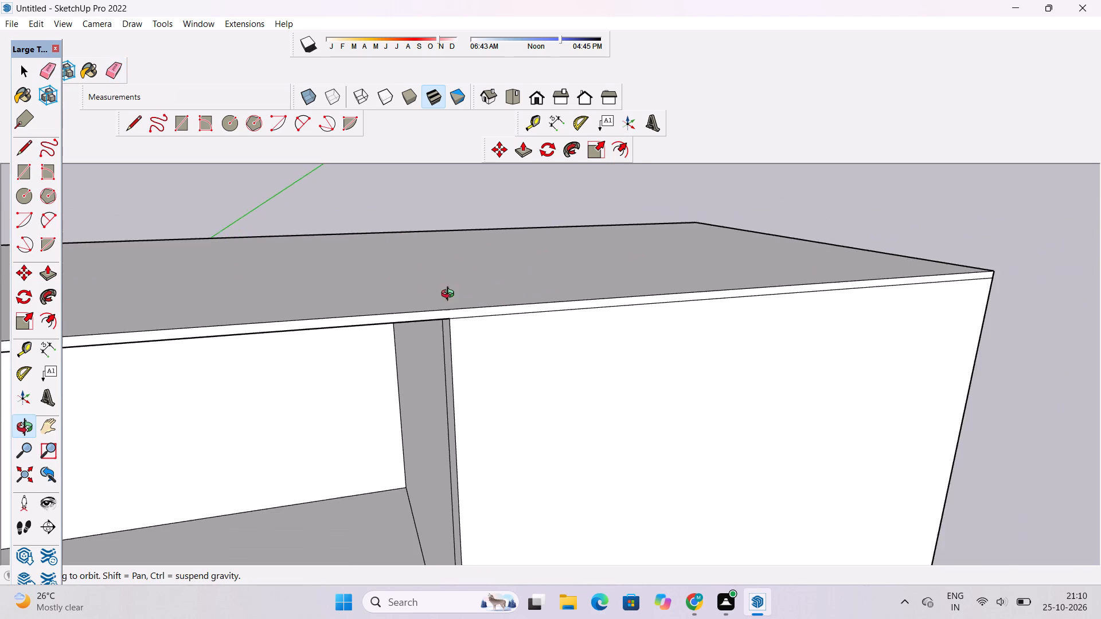
scroll(450, 295, "down", 1)
left_click_drag(641, 280, 485, 344)
scroll(484, 341, "down", 12)
left_click_drag(489, 339, 483, 355, "shift")
left_click_drag(483, 355, 536, 350)
left_click_drag(530, 362, 523, 351, "shift")
left_click_drag(523, 351, 535, 352)
left_click_drag(450, 329, 505, 368, "shift")
scroll(501, 376, "up", 3)
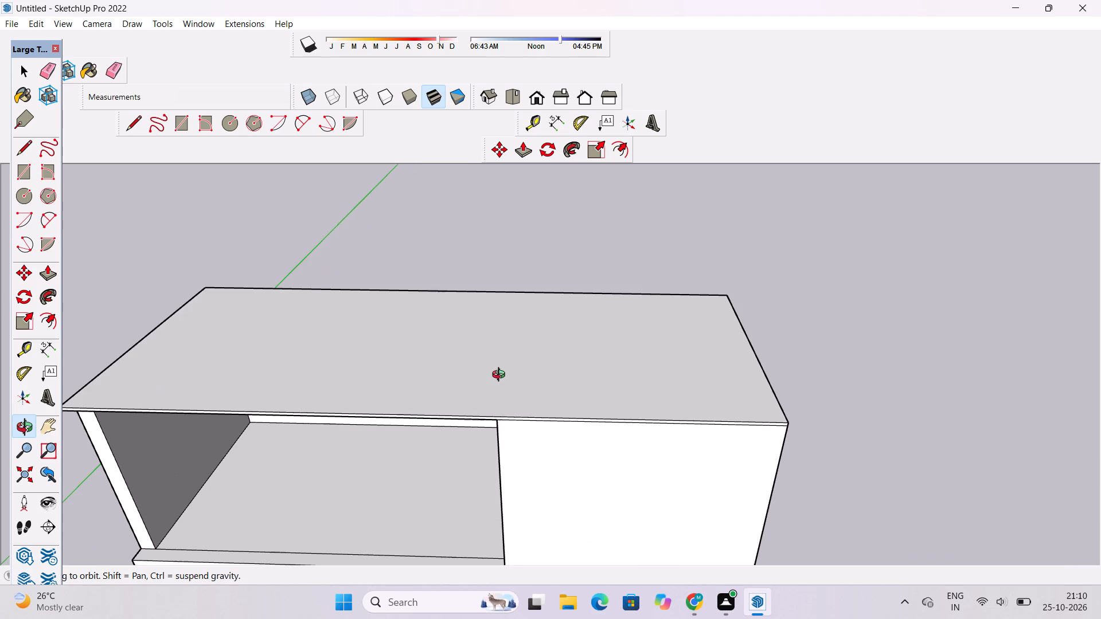
key("p")
left_click(507, 387)
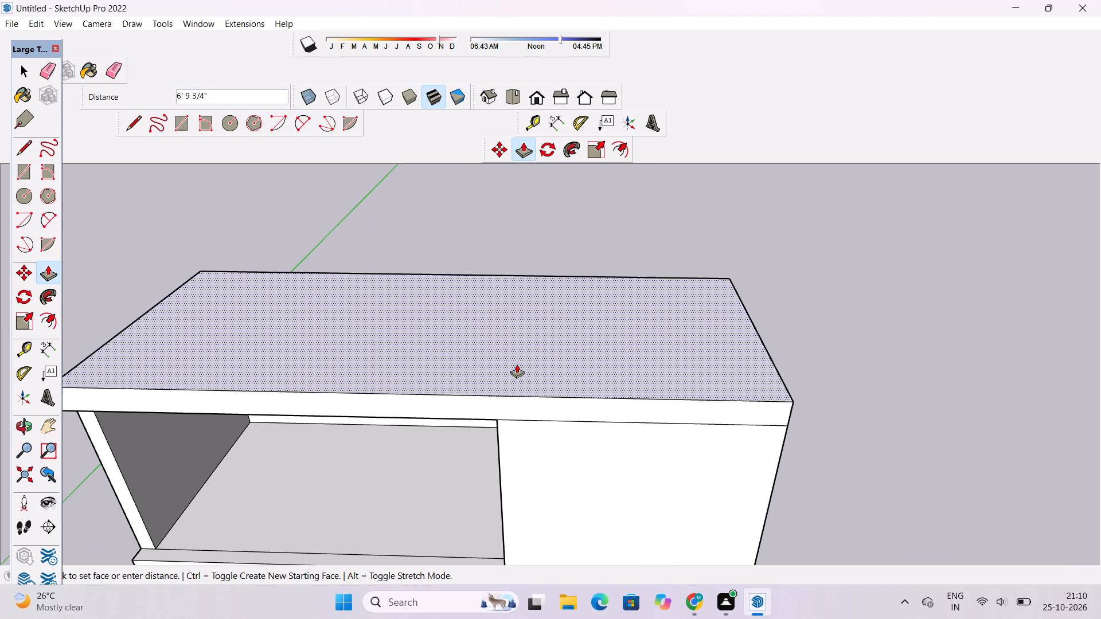
type("2'")
key("Return")
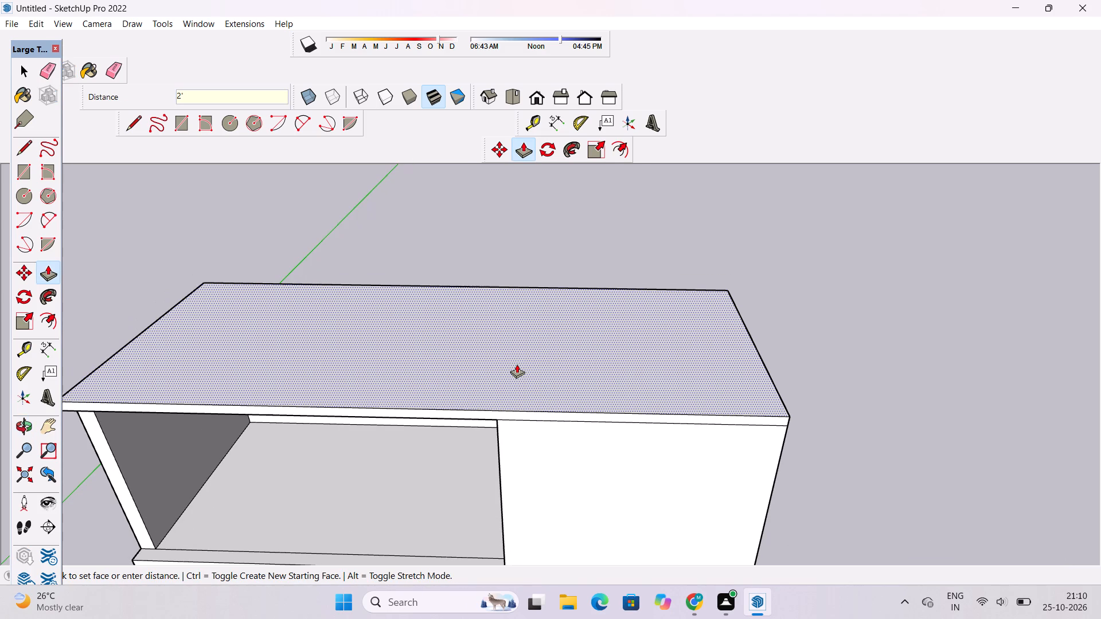
key("space")
left_click(874, 337)
Examine the roofed two-storey building from the front and above.
key("o")
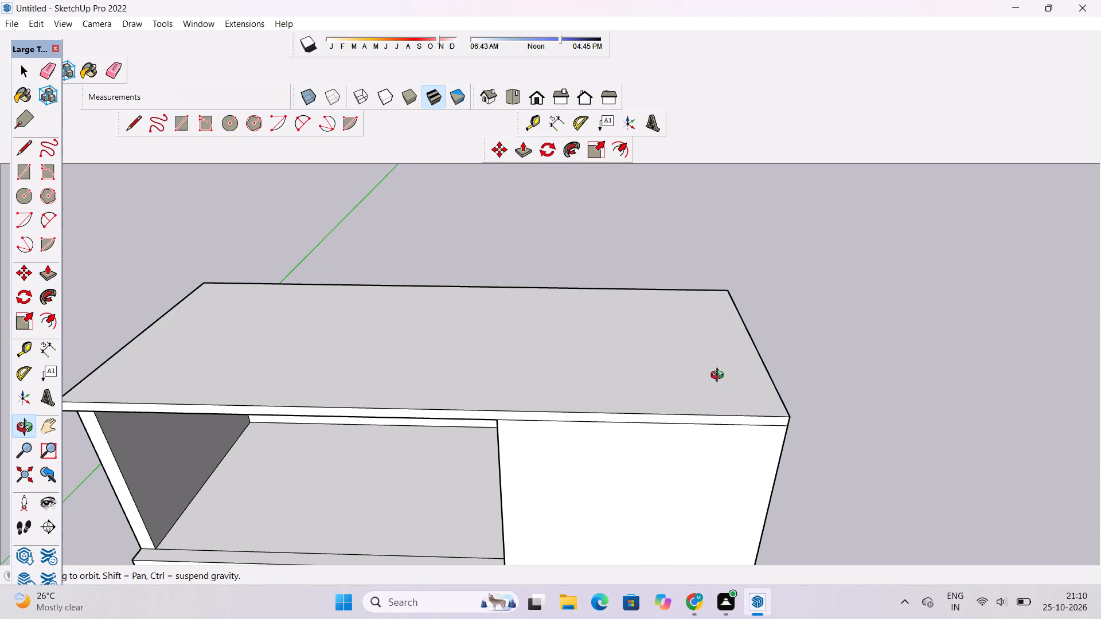
left_click_drag(716, 377, 597, 408, "shift")
left_click_drag(636, 452, 618, 441)
scroll(642, 373, "down", 6)
left_click_drag(579, 433, 590, 420, "shift")
left_click_drag(596, 420, 621, 424)
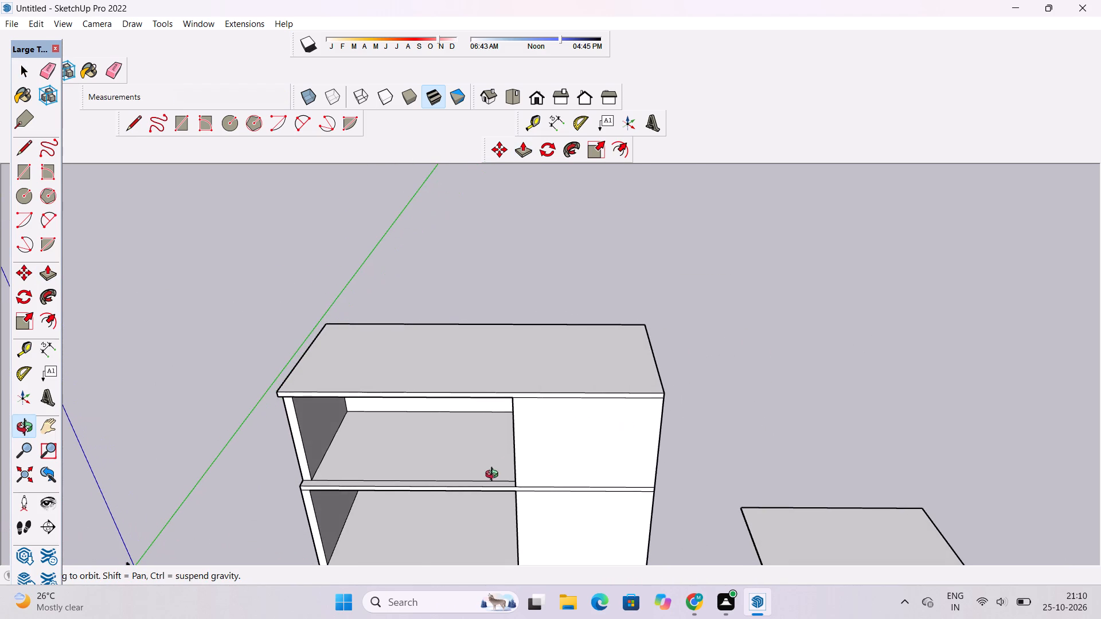
left_click_drag(488, 476, 489, 449, "shift")
left_click_drag(489, 449, 552, 456)
left_click_drag(577, 384, 479, 402, "shift")
left_click_drag(479, 402, 456, 441)
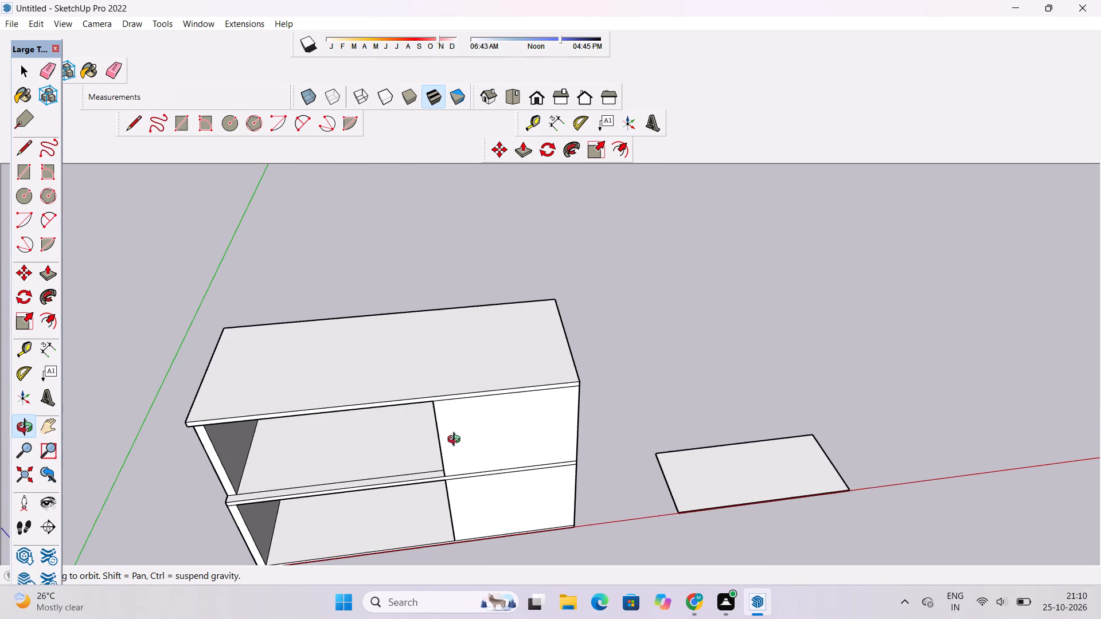
left_click_drag(462, 408, 499, 422, "shift")
left_click_drag(502, 425, 484, 433)
Place guides 5' inside the roof slab's two end edges and its rear edge with the Tape Measure.
key("t")
scroll(534, 379, "up", 3)
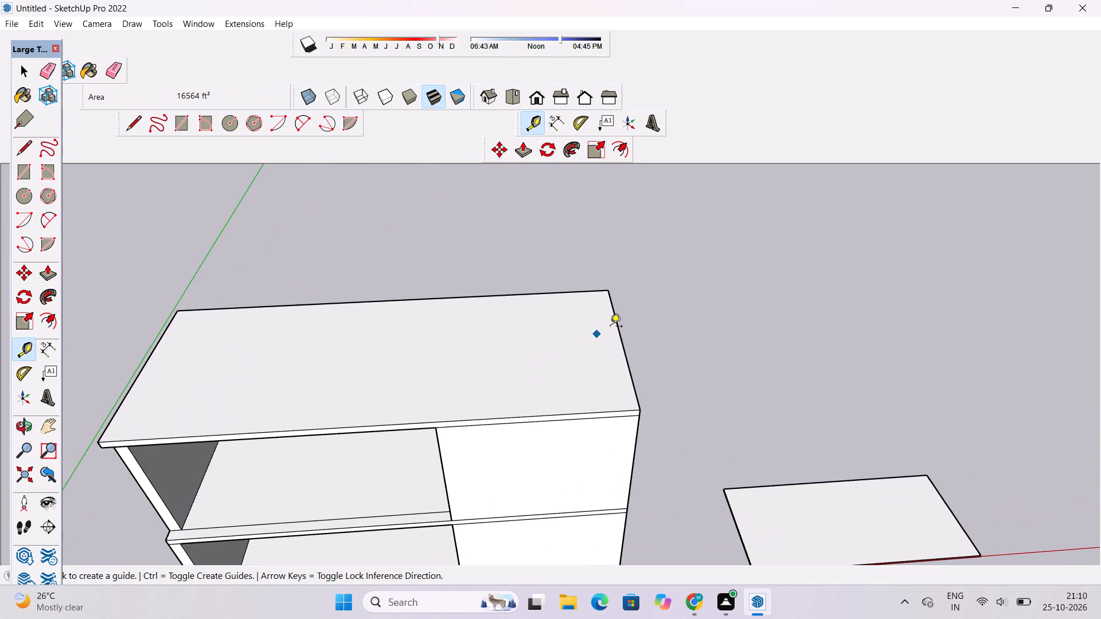
left_click(620, 332)
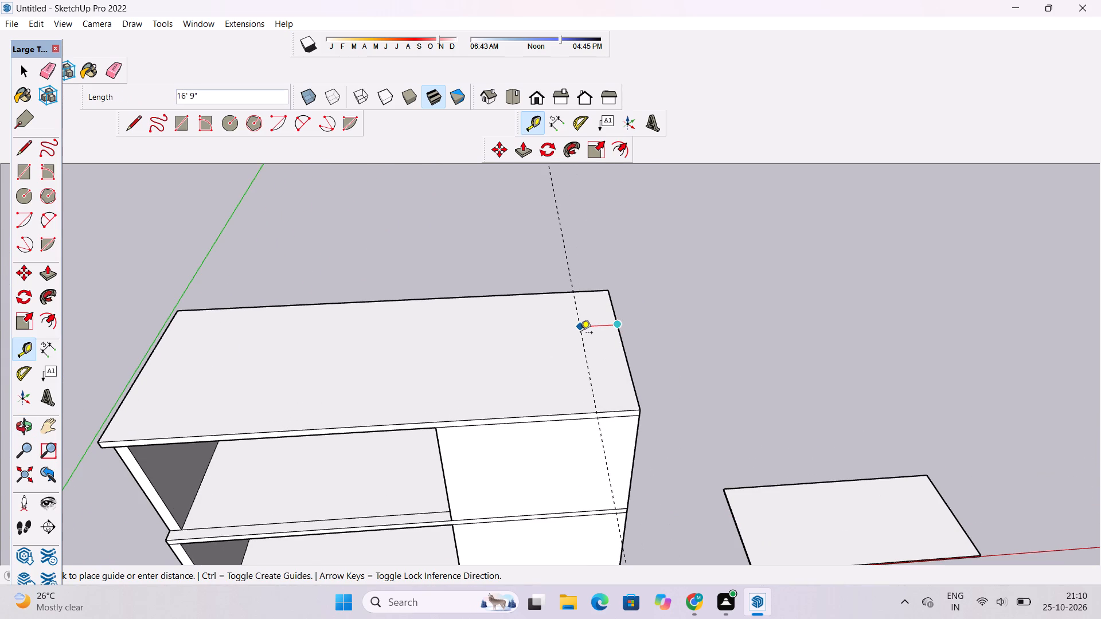
type("5'")
key("Return")
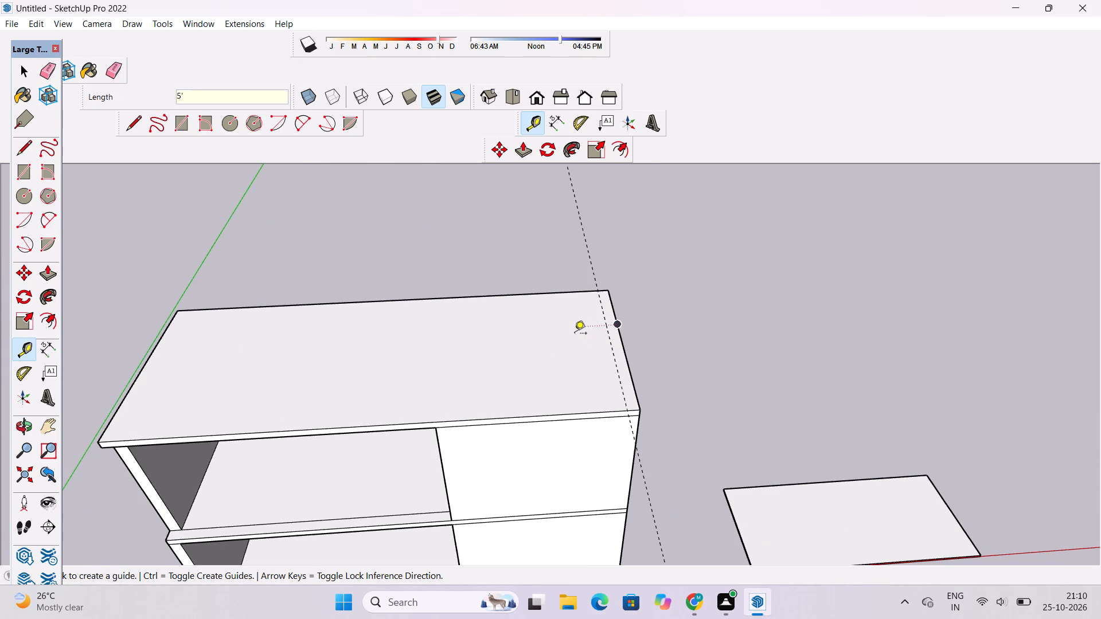
left_click(576, 293)
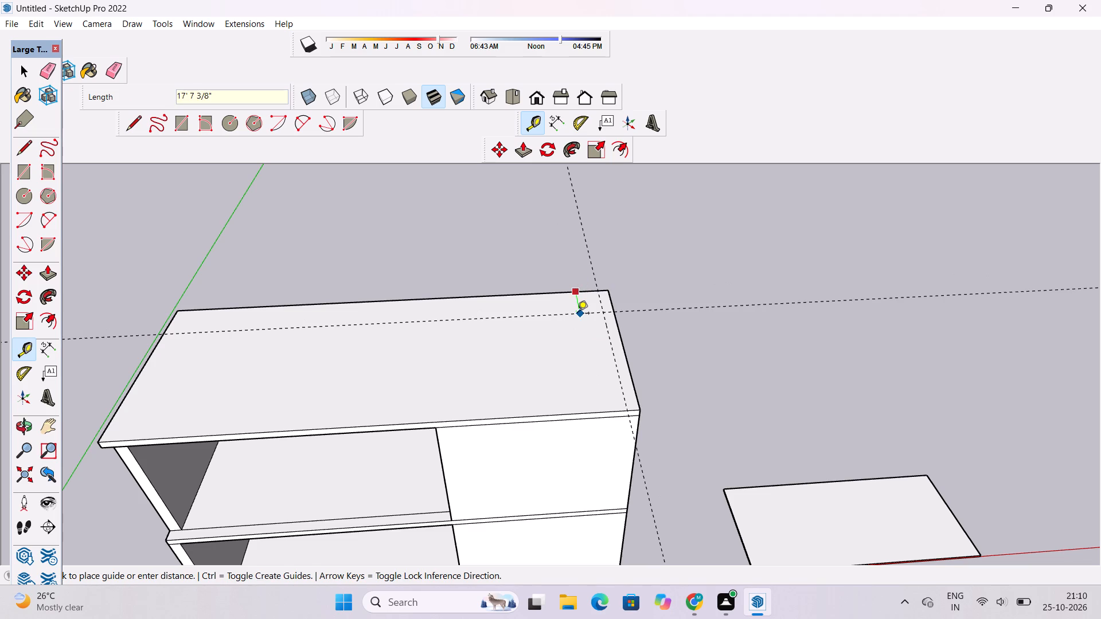
type("5'")
key("Return")
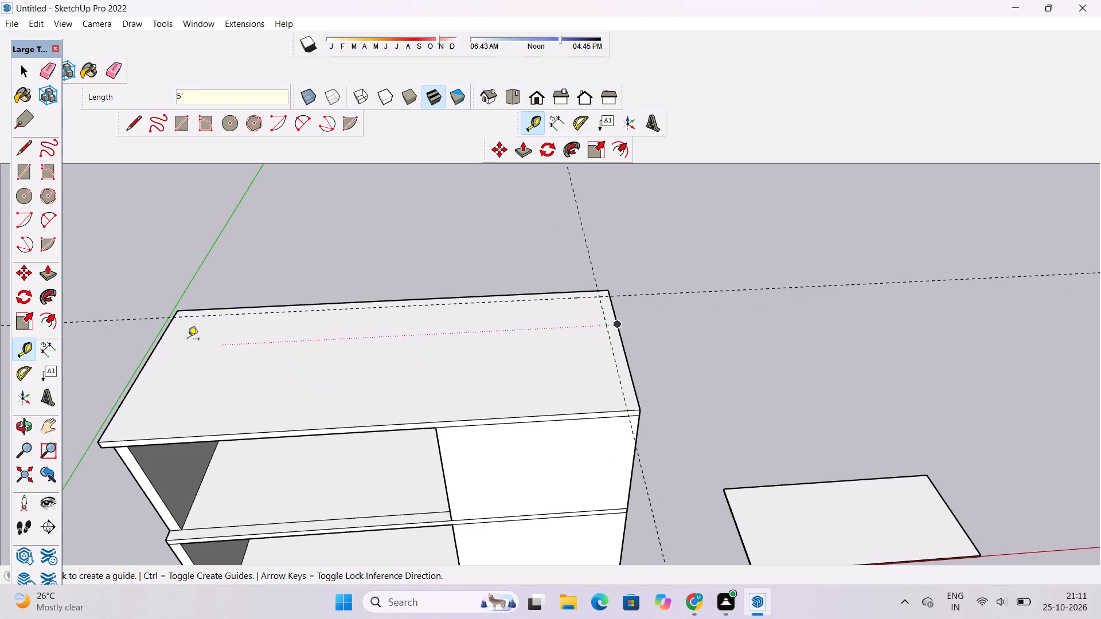
left_click(160, 348)
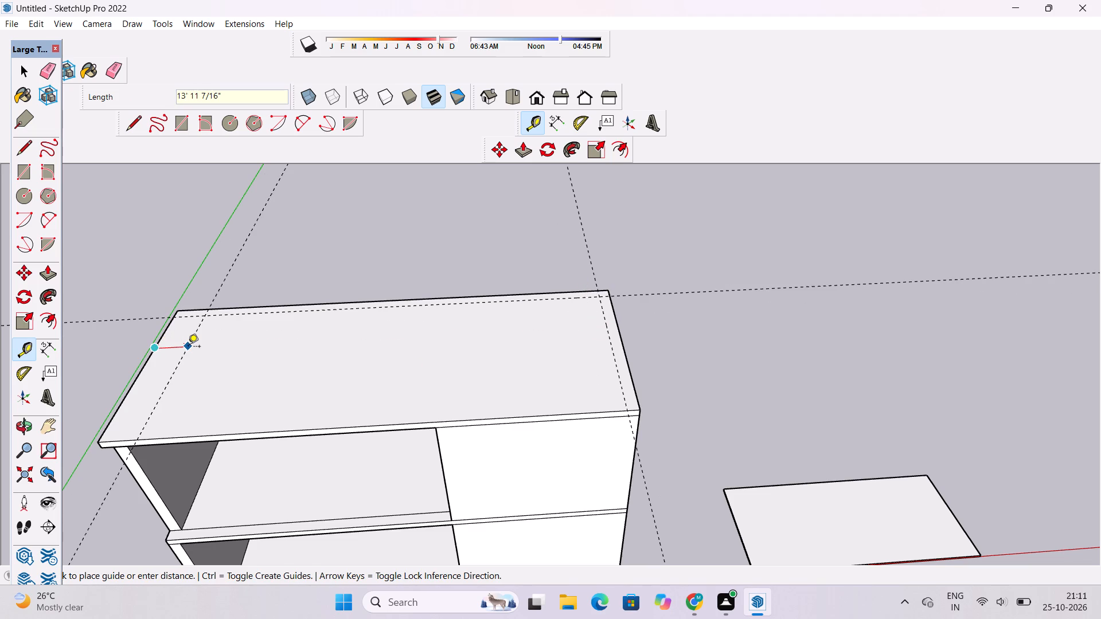
type("5'")
key("Return")
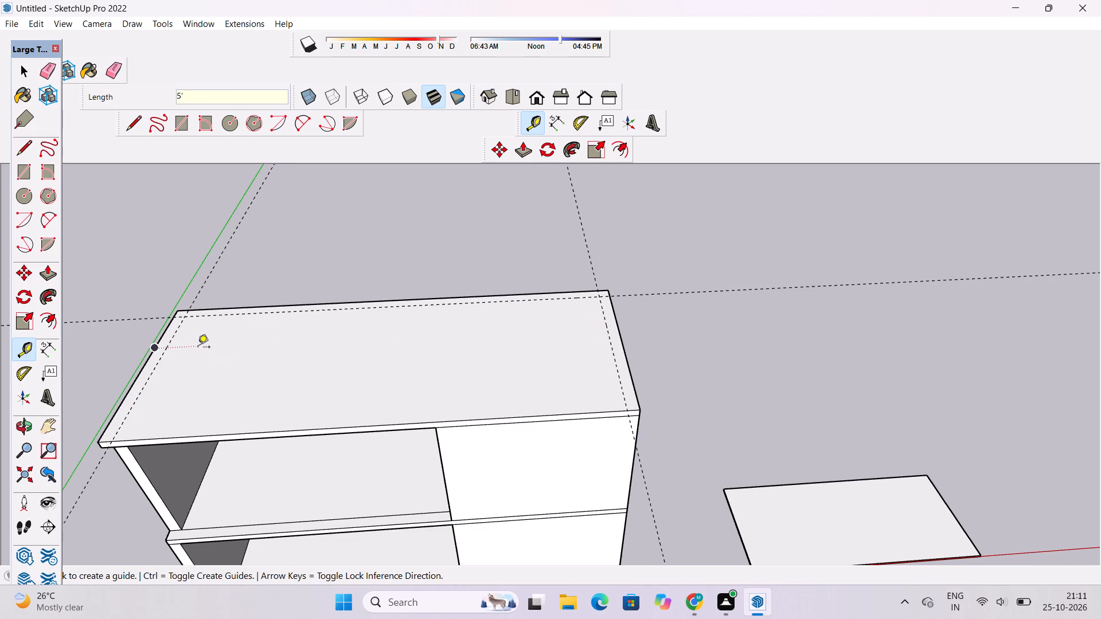
Place a guide 5' inside the roof slab's front edge with the Tape Measure.
scroll(330, 399, "down", 3)
scroll(501, 405, "up", 5)
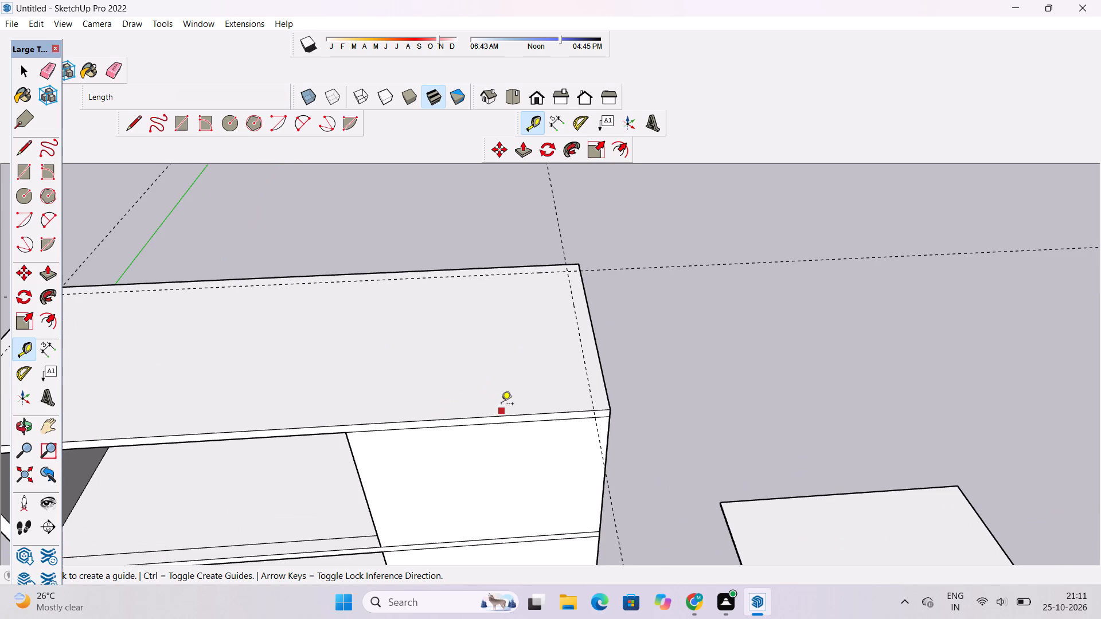
left_click(503, 416)
scroll(503, 416, "down", 4)
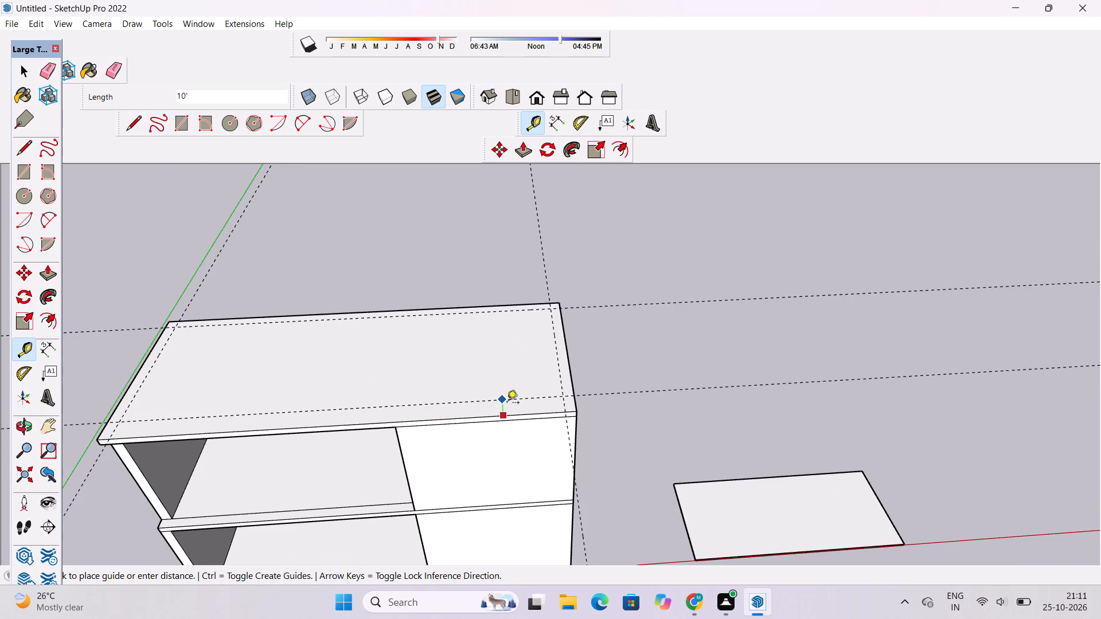
type("5'")
key("Return")
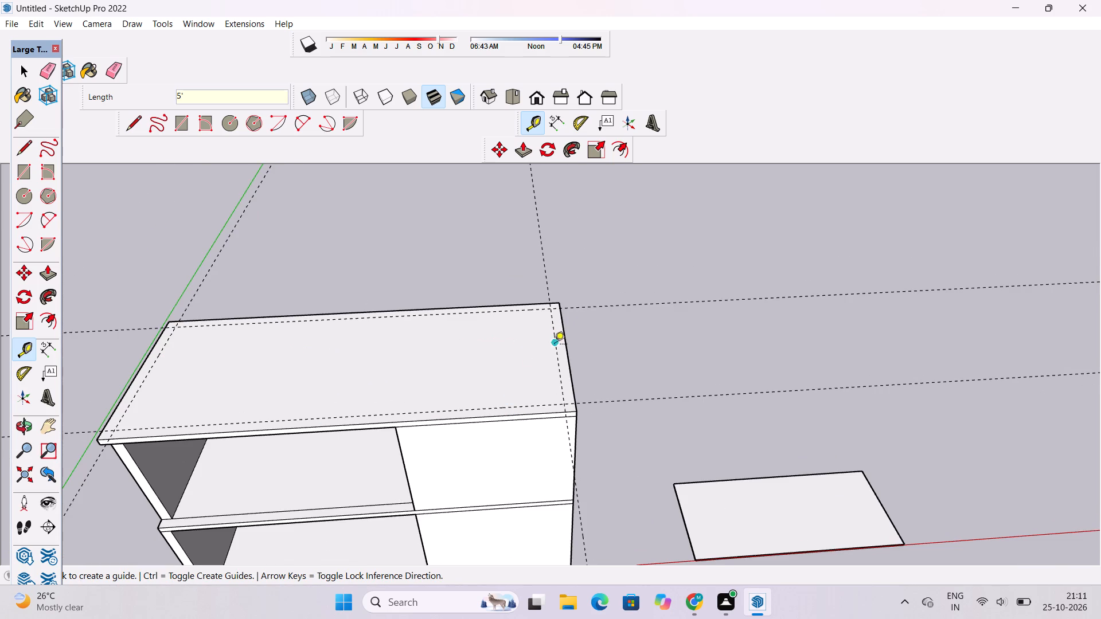
Place a guide across the roof 74' inward from the inset guide at the enclosed-room end.
left_click(557, 358)
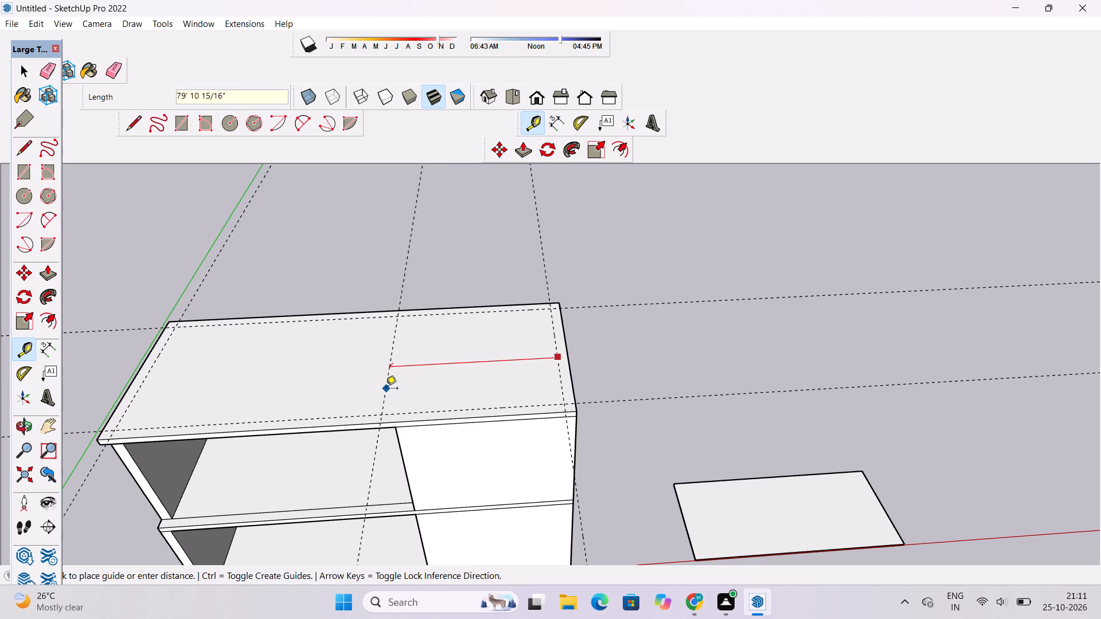
key("7")
type("4'")
key("Return")
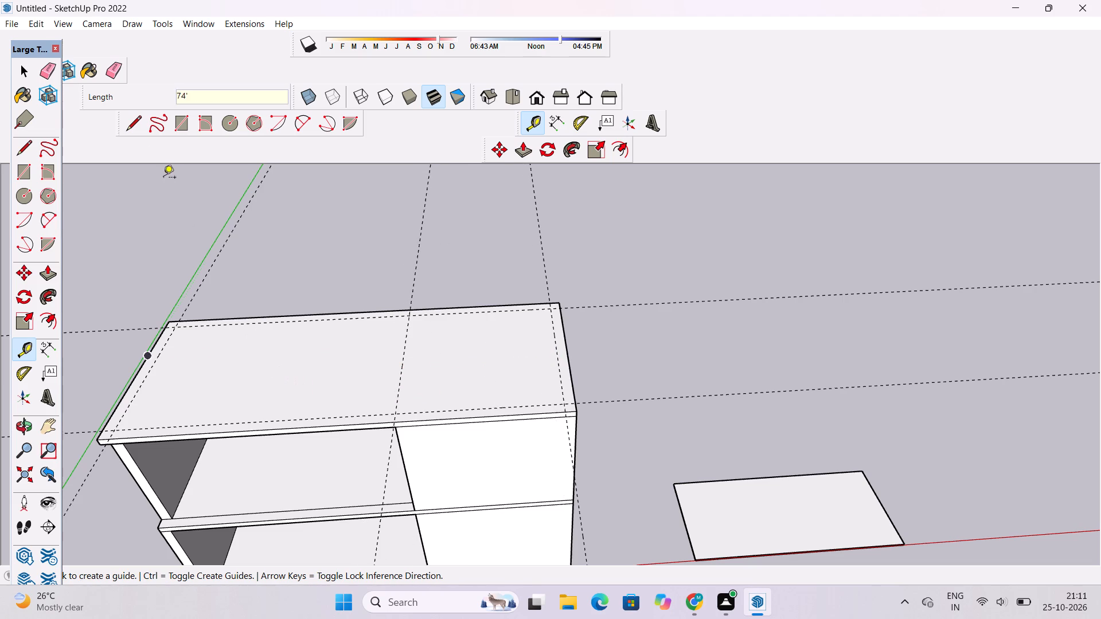
Draw lines along the roof's inset guides: 72' at the open-room end and 192' along the front.
left_click(132, 122)
scroll(178, 340, "up", 7)
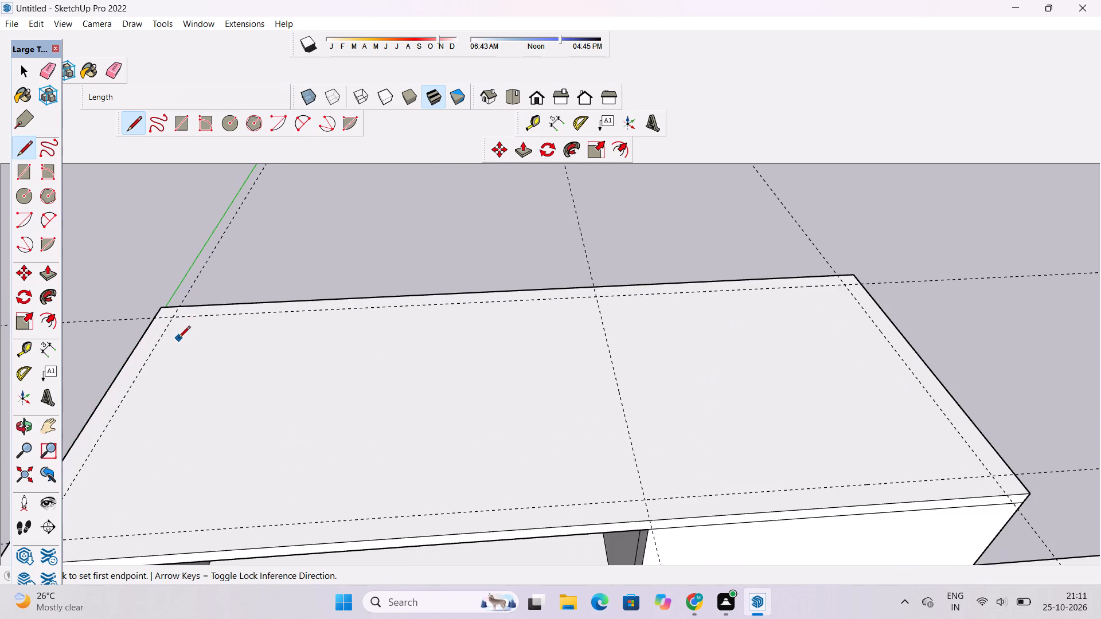
left_click(175, 317)
scroll(175, 317, "down", 4)
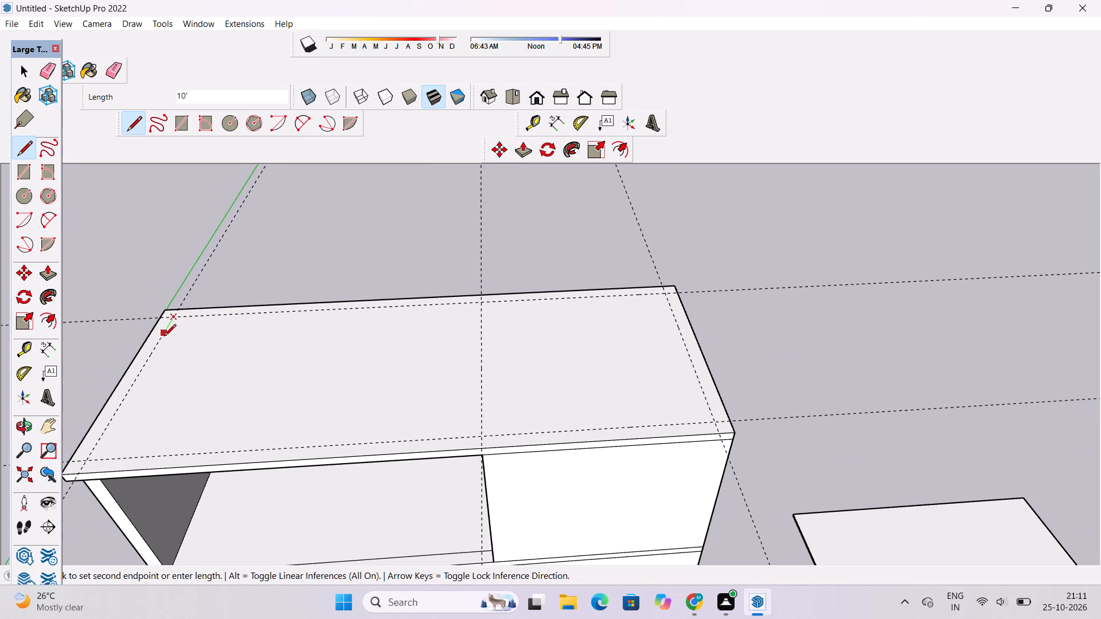
scroll(164, 337, "down", 6)
scroll(138, 383, "up", 5)
scroll(200, 358, "down", 6)
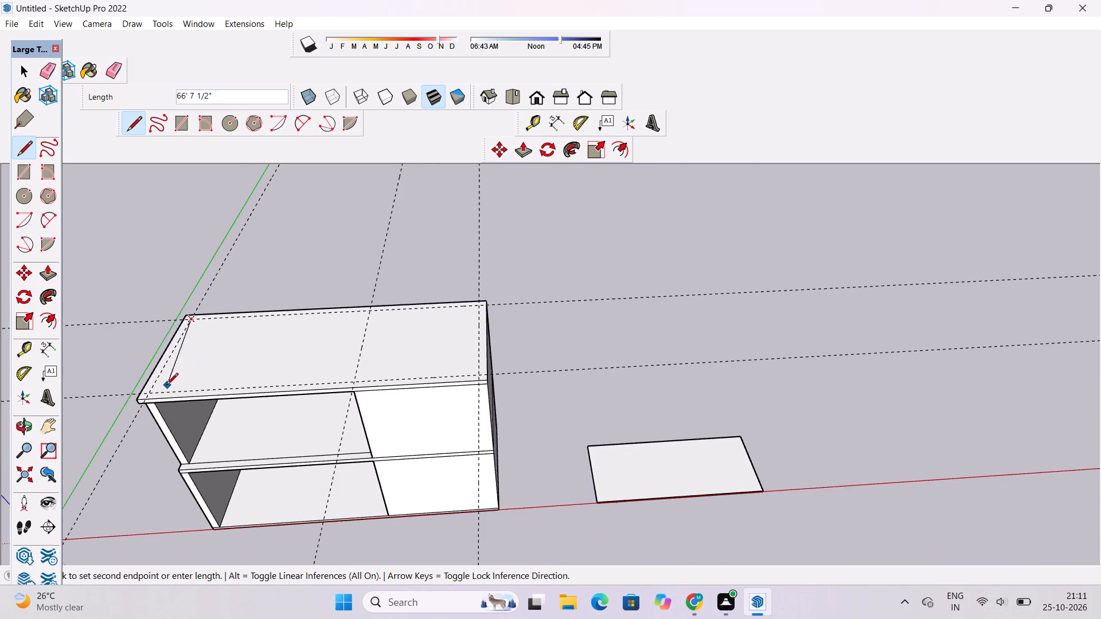
scroll(166, 386, "up", 14)
left_click(145, 390)
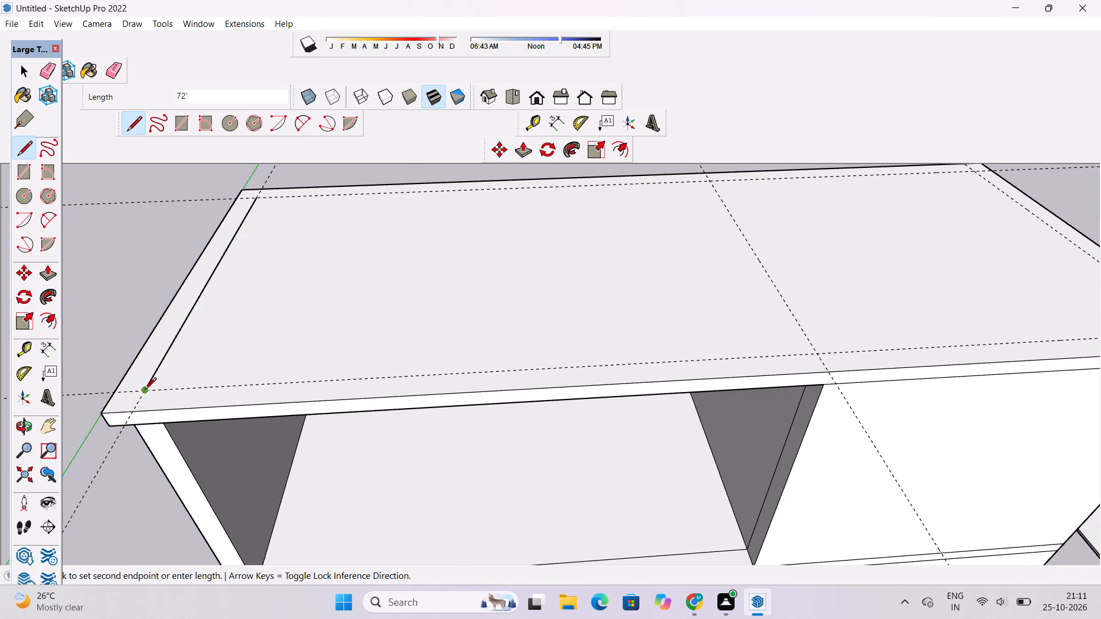
scroll(145, 390, "down", 9)
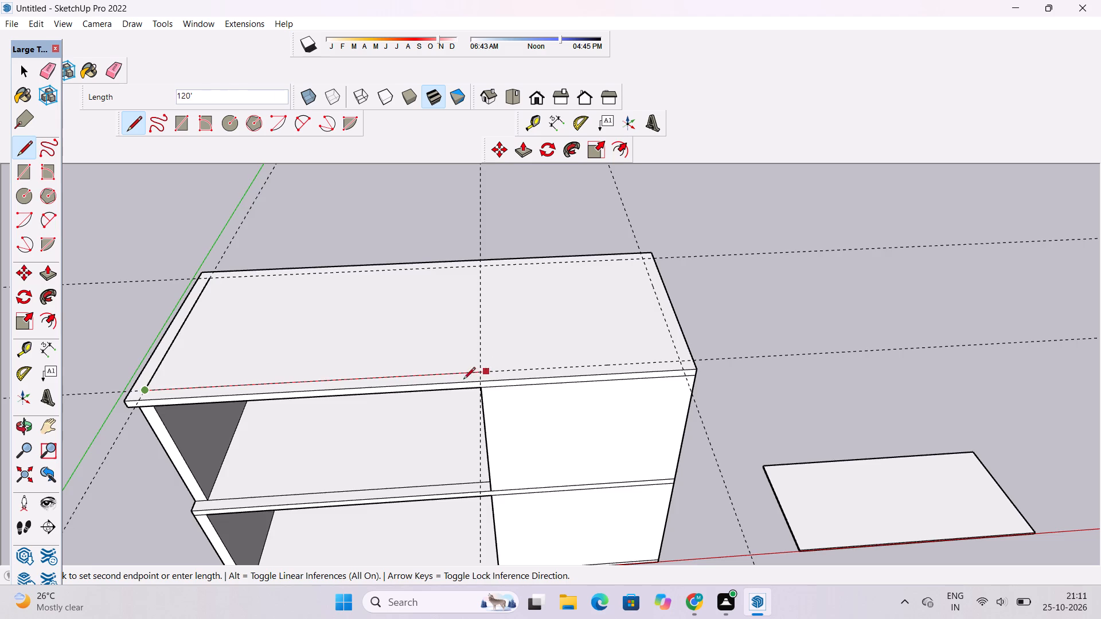
scroll(409, 394, "down", 8)
scroll(500, 370, "up", 11)
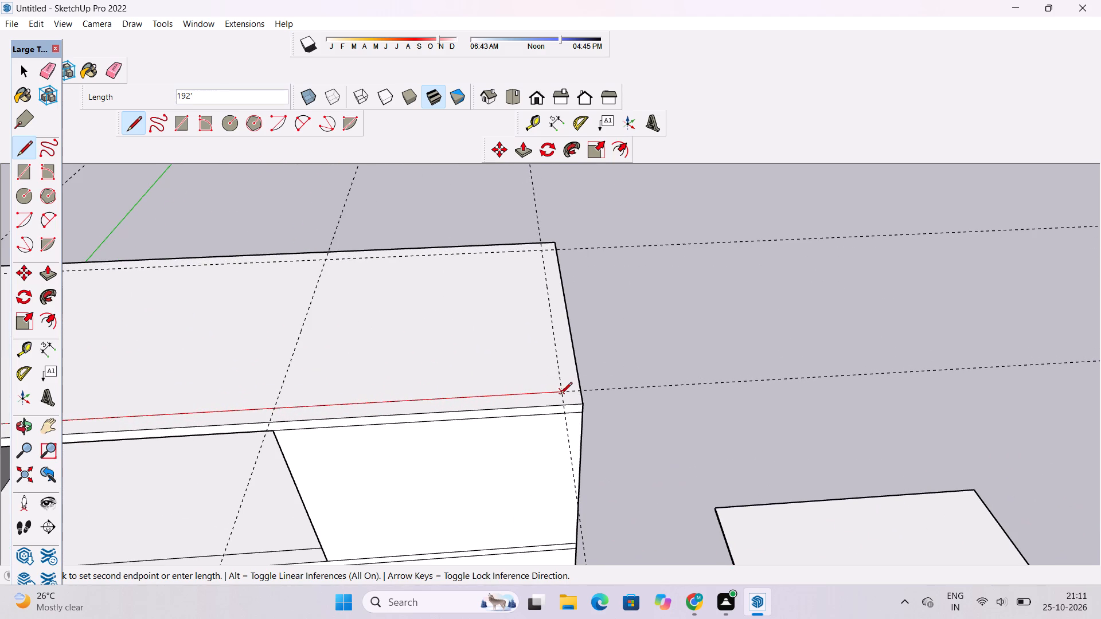
left_click(560, 395)
Close the inset rectangle with a 72' line at the enclosed-room end and a line along the rear guide.
scroll(618, 394, "down", 7)
scroll(586, 320, "up", 6)
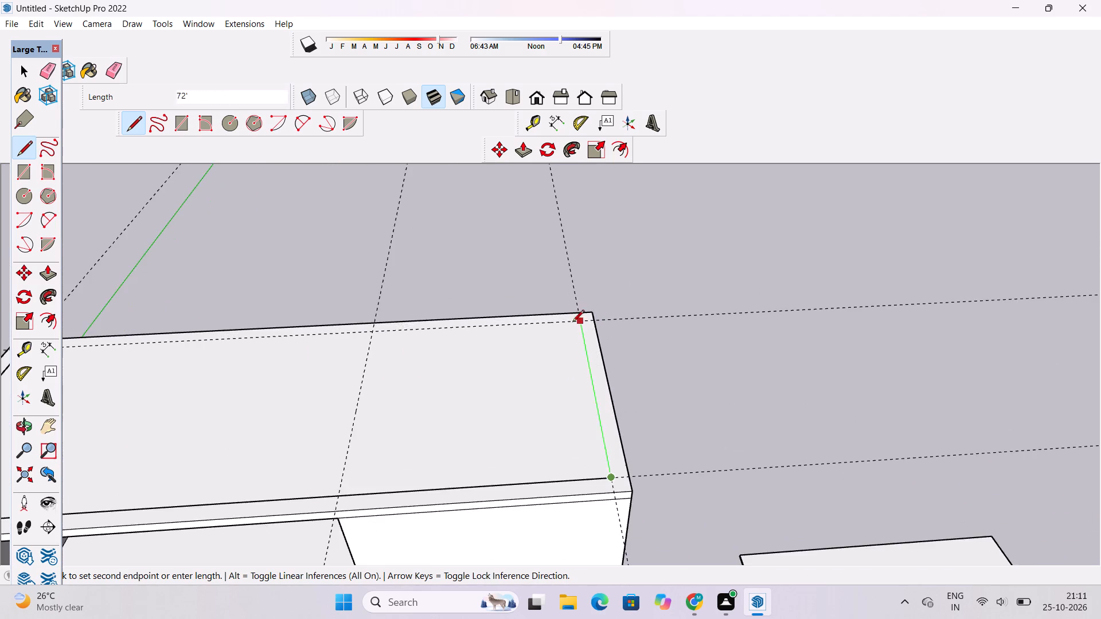
scroll(572, 323, "up", 9)
left_click(591, 318)
scroll(591, 318, "down", 3)
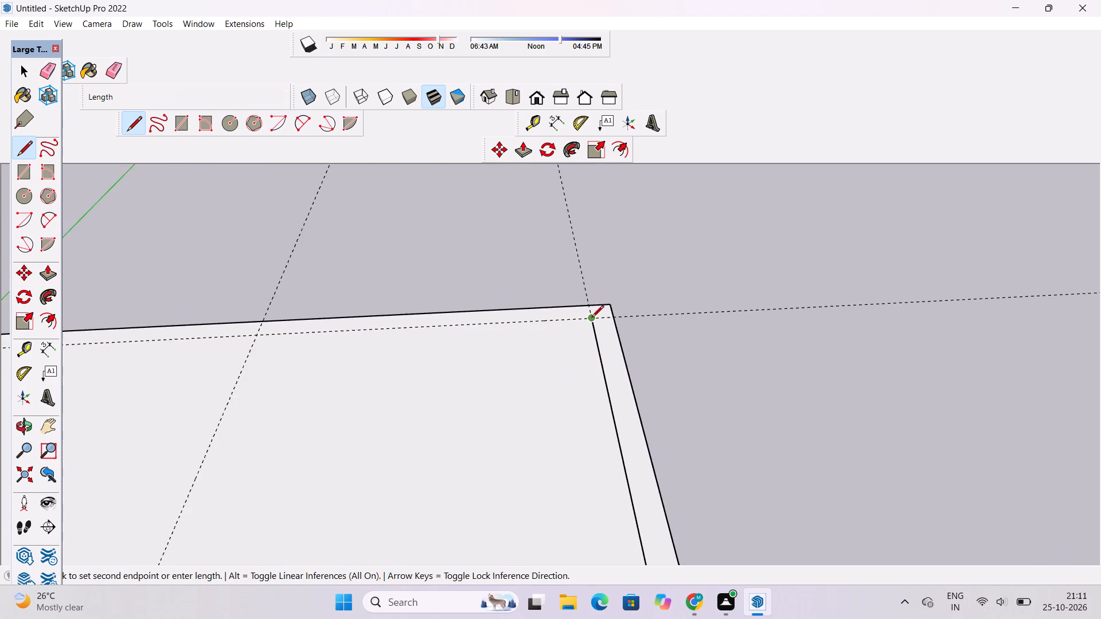
scroll(592, 318, "down", 15)
scroll(392, 306, "up", 12)
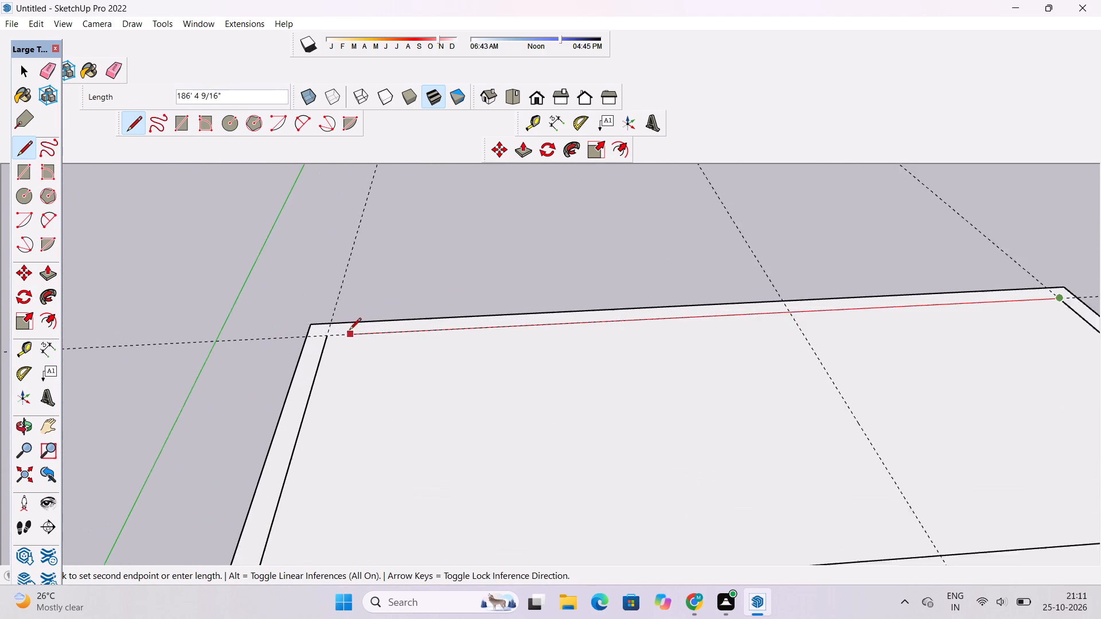
scroll(349, 331, "up", 2)
left_click(315, 337)
scroll(286, 293, "down", 12)
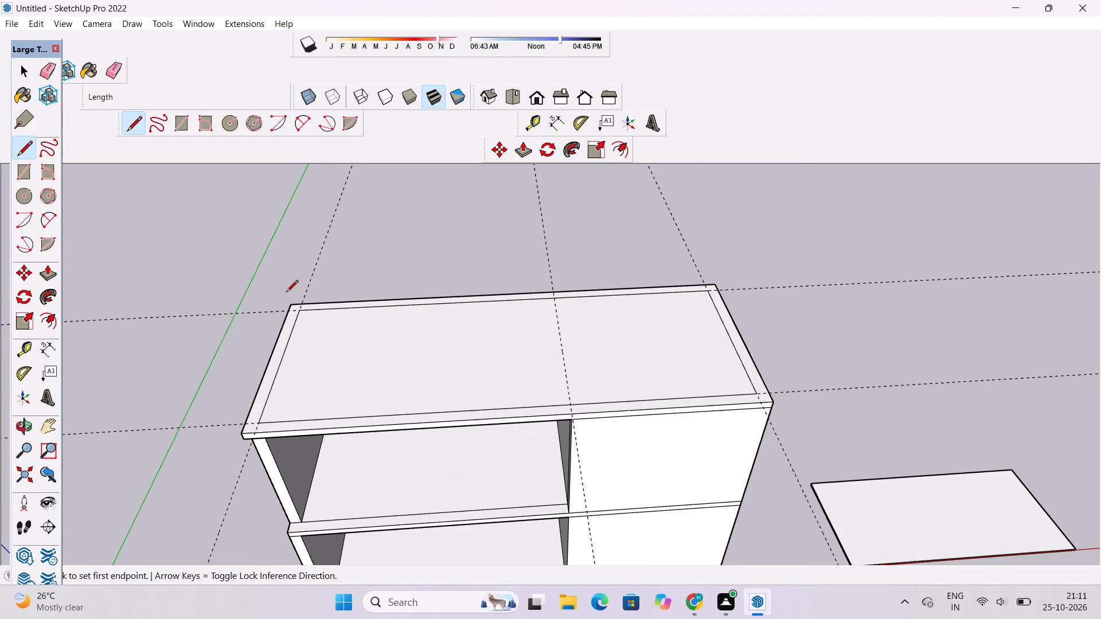
Draw a 77' line along the crosswise guide from the rear inset line to the roof slab's front edge.
scroll(337, 310, "down", 5)
scroll(549, 289, "up", 9)
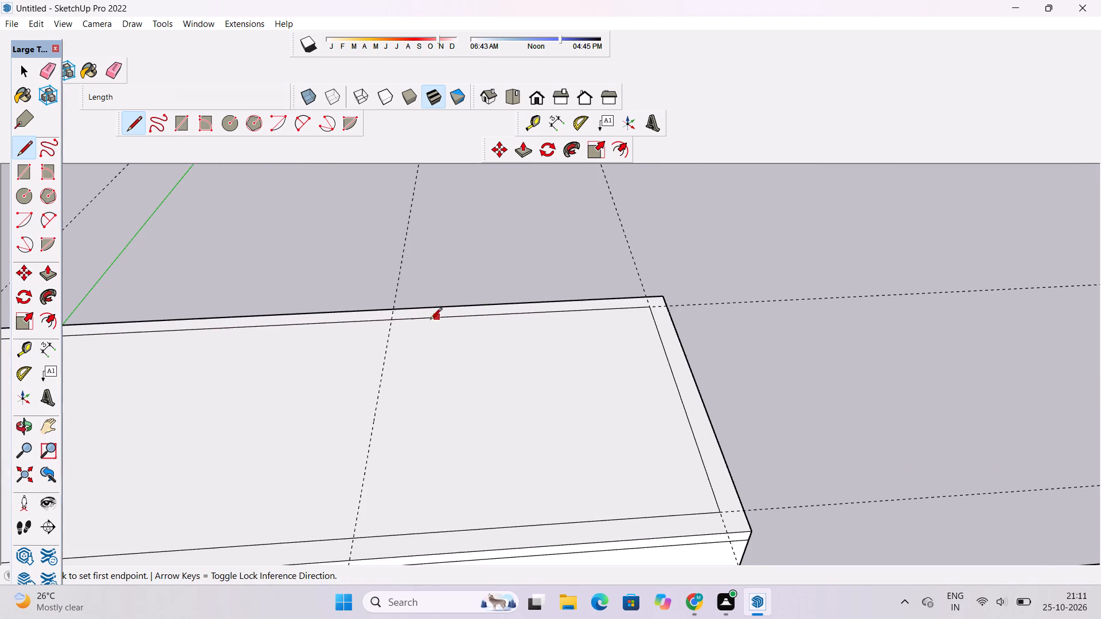
left_click(392, 318)
scroll(392, 318, "down", 6)
scroll(371, 432, "up", 9)
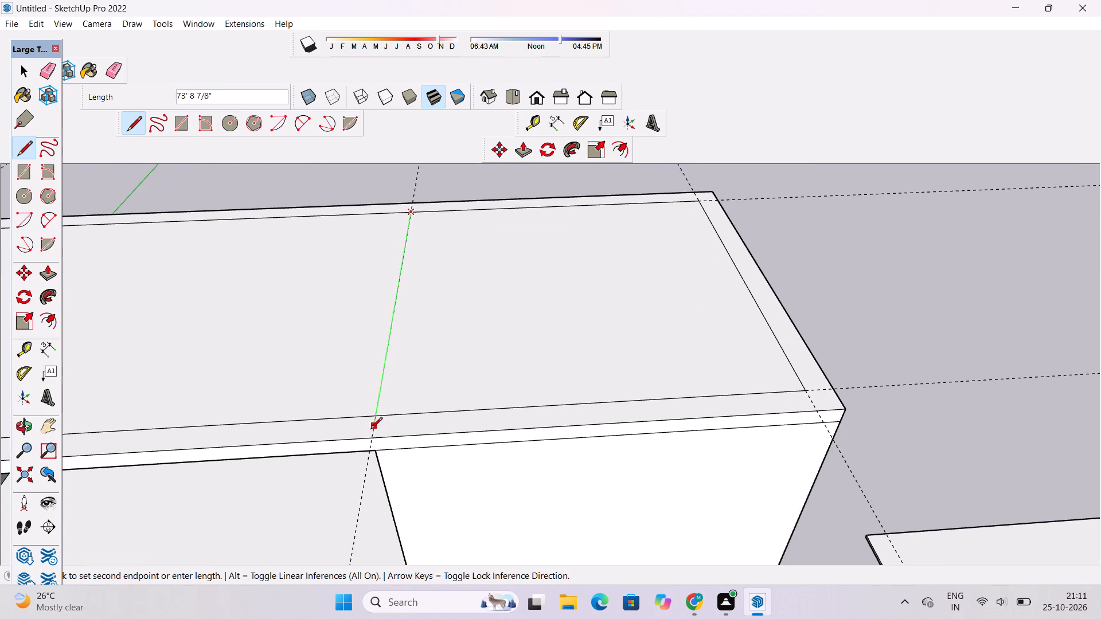
left_click(372, 438)
scroll(376, 437, "down", 1)
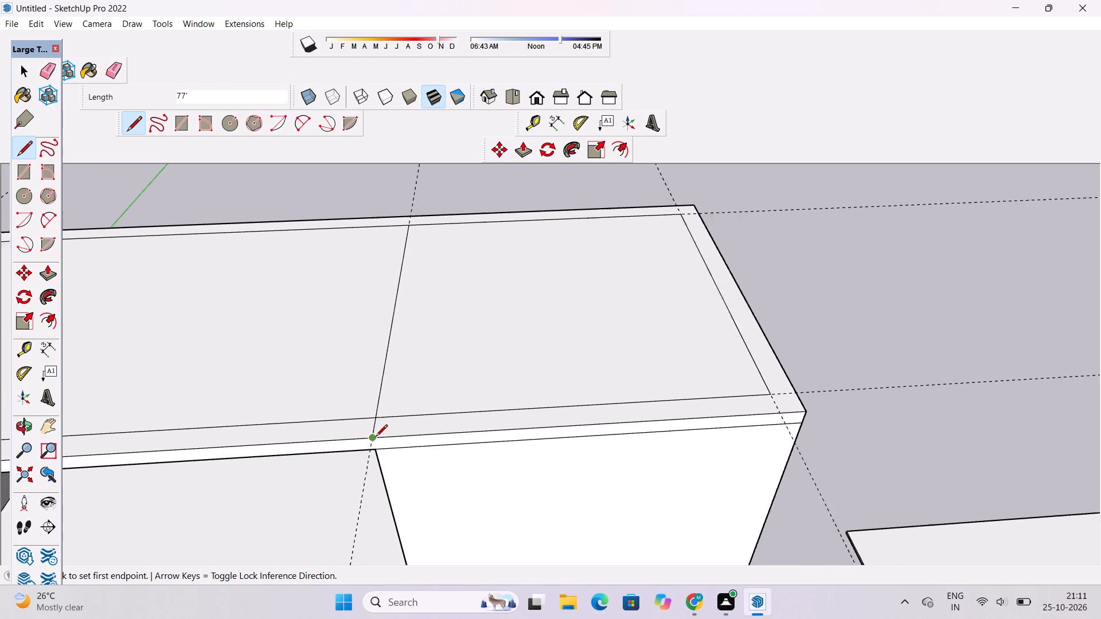
scroll(376, 437, "down", 4)
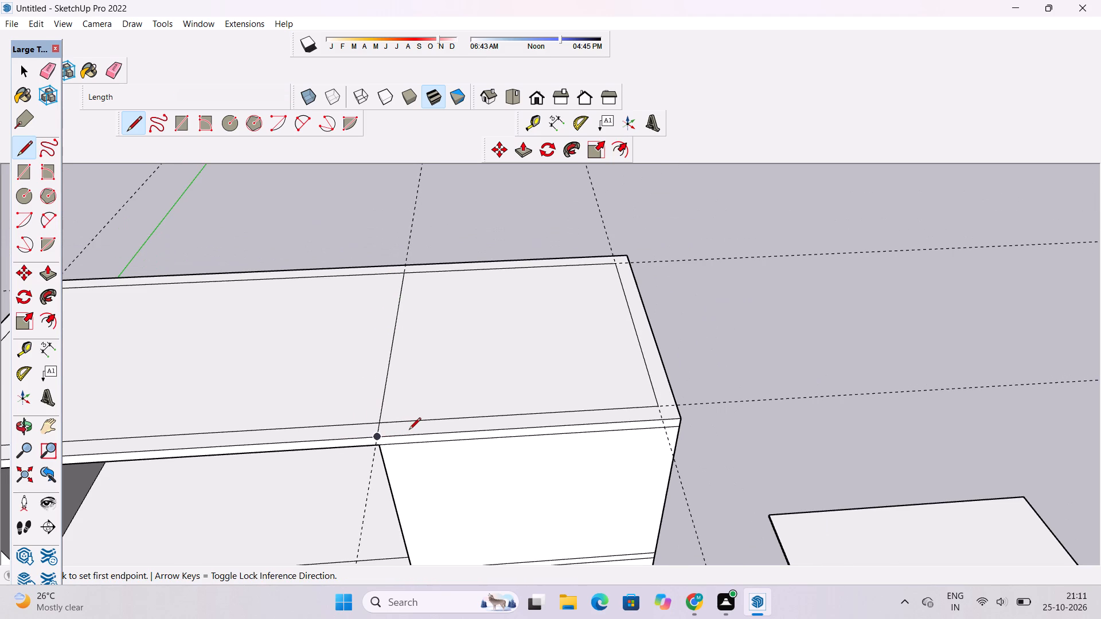
Place a guide 5' from the roof's crosswise line on the enclosed-room side and draw a 72' line along it between the inset lines.
key("space")
type("t")
left_click(393, 337)
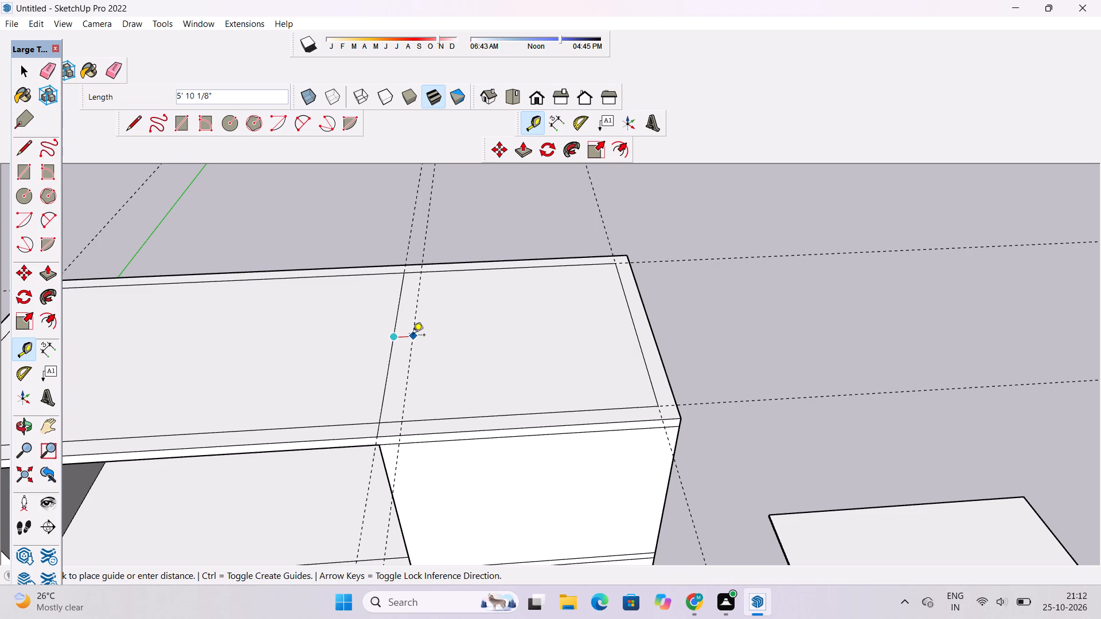
type("5'")
key("Return")
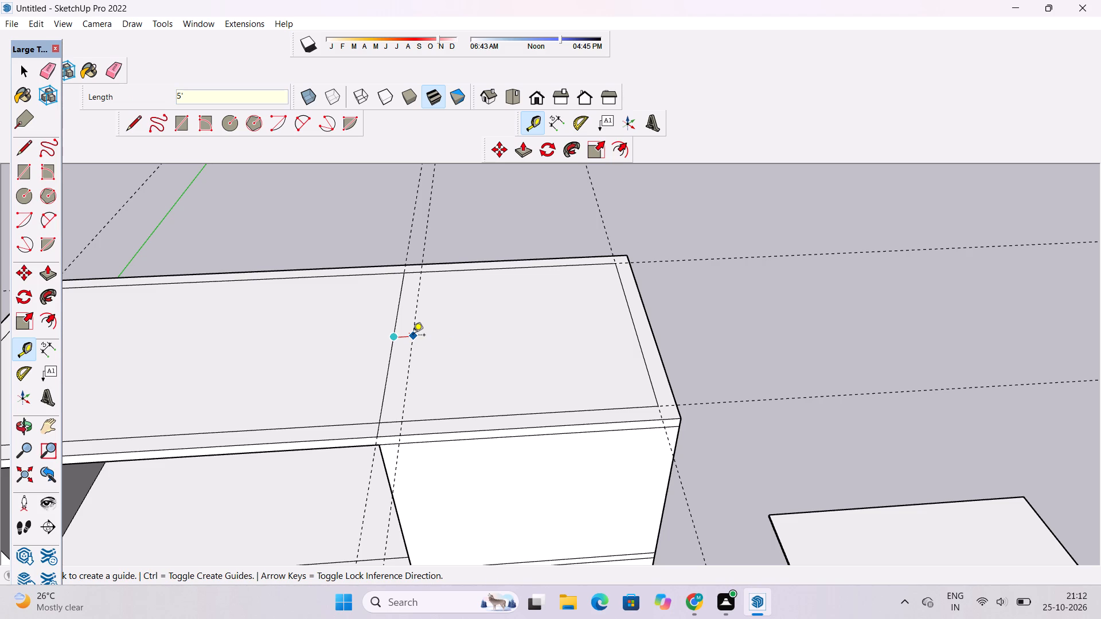
key("l")
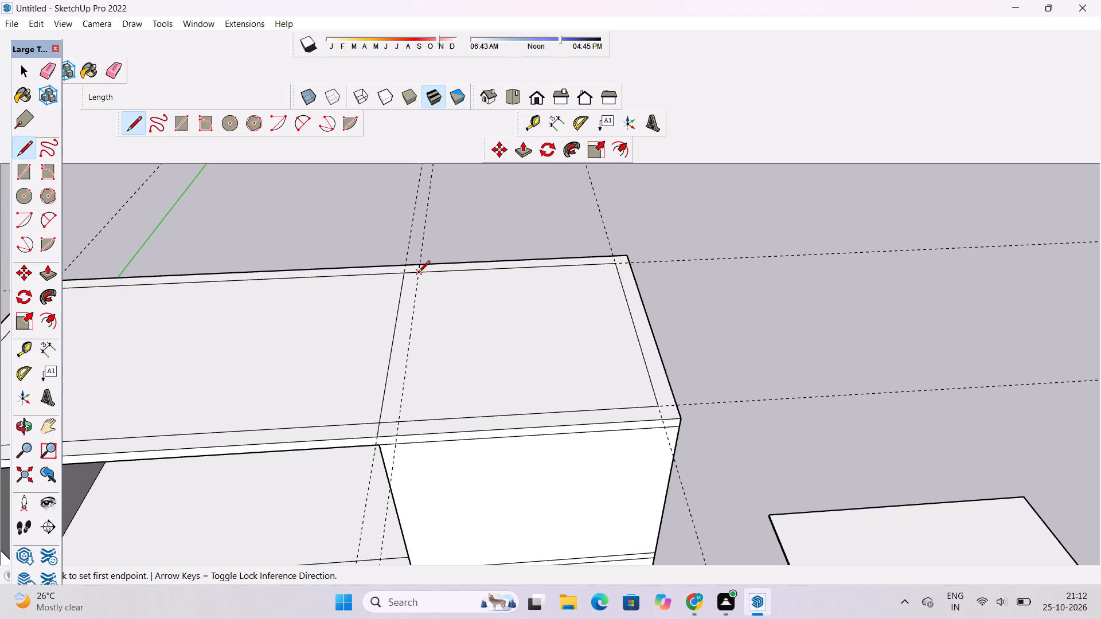
left_click(417, 273)
left_click(397, 423)
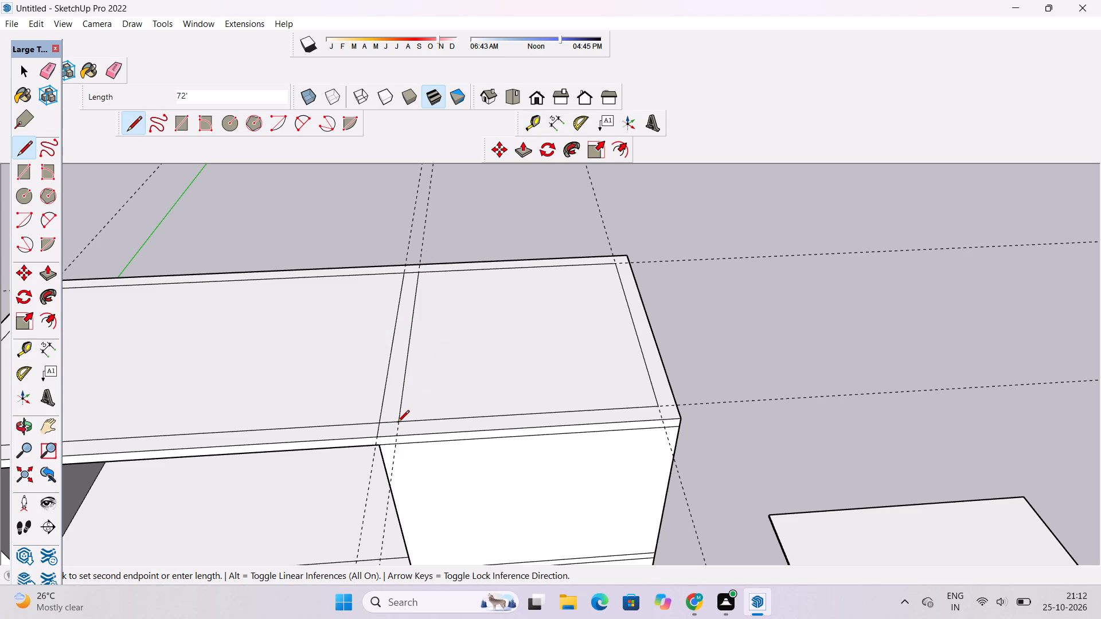
Erase all the construction guides around the roof slab.
left_click(107, 77)
left_click_drag(741, 224, 738, 263)
left_click_drag(643, 215, 596, 228)
left_click_drag(526, 207, 477, 205)
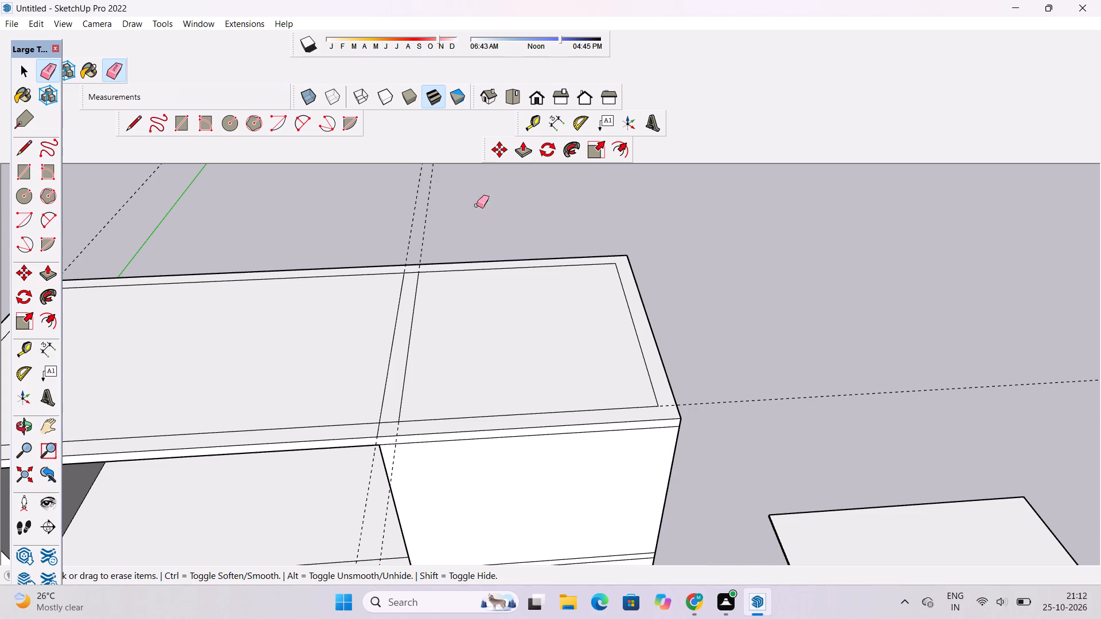
left_click_drag(477, 205, 408, 224)
left_click_drag(710, 331, 724, 409)
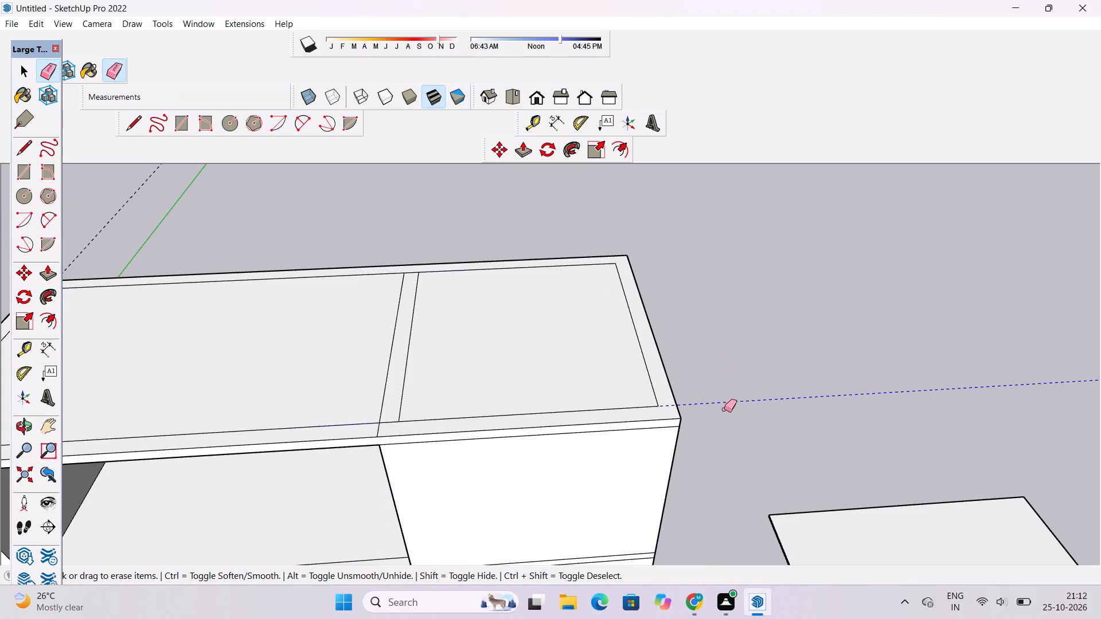
left_click_drag(724, 409, 723, 411)
left_click(141, 185)
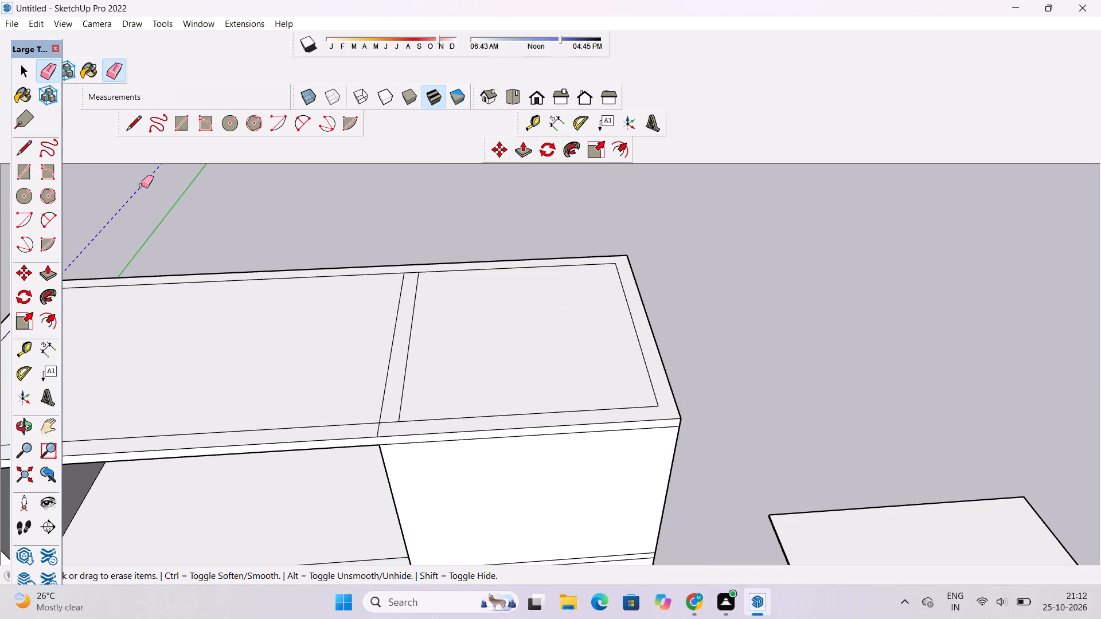
Extend the first crosswise line 5' from the rear inset line to the roof slab's rear edge.
scroll(383, 264, "down", 2)
scroll(451, 269, "up", 6)
scroll(403, 268, "up", 2)
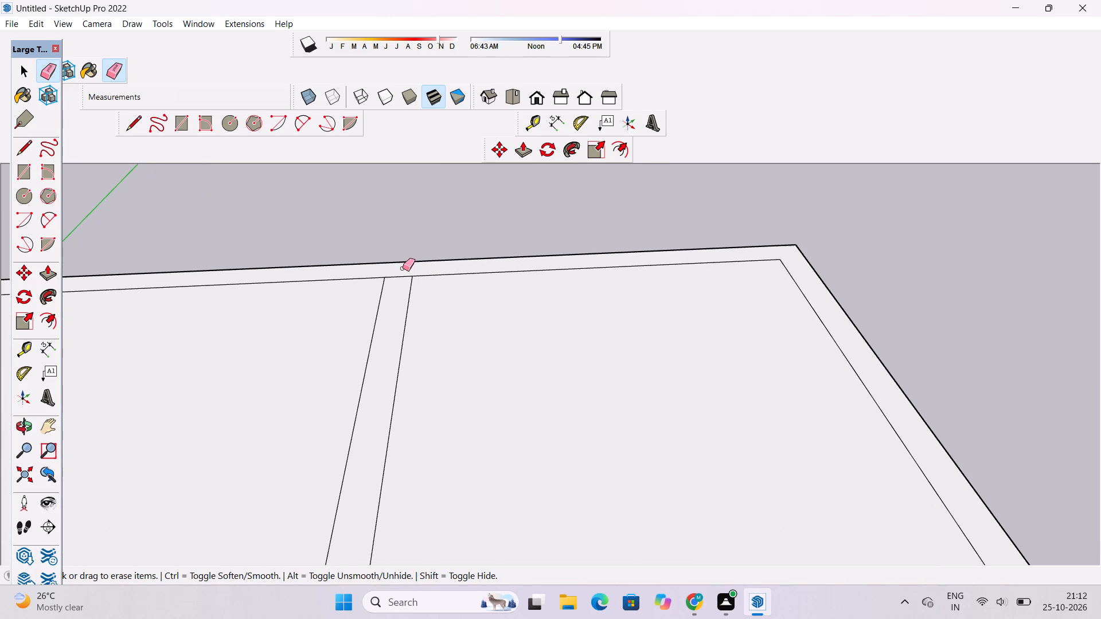
key("l")
scroll(385, 281, "up", 4)
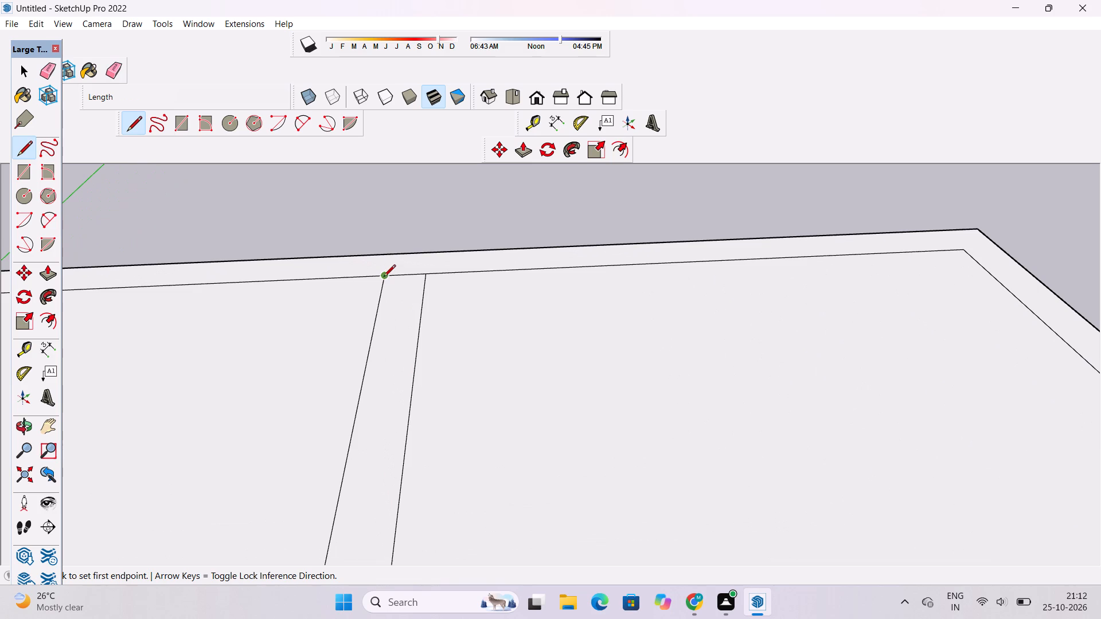
left_click(384, 277)
left_click(387, 255)
Erase the short inset-line segments between the two crosswise lines at the roof's rear and front.
left_click(104, 73)
scroll(261, 174, "down", 5)
scroll(328, 253, "up", 6)
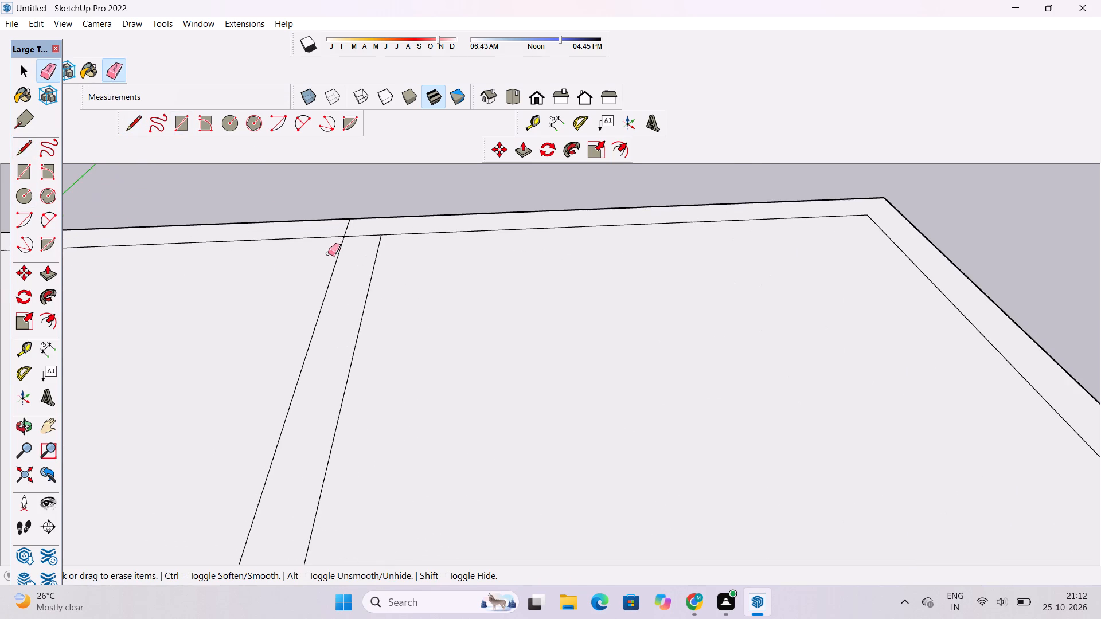
left_click_drag(360, 225, 360, 245)
scroll(365, 211, "down", 9)
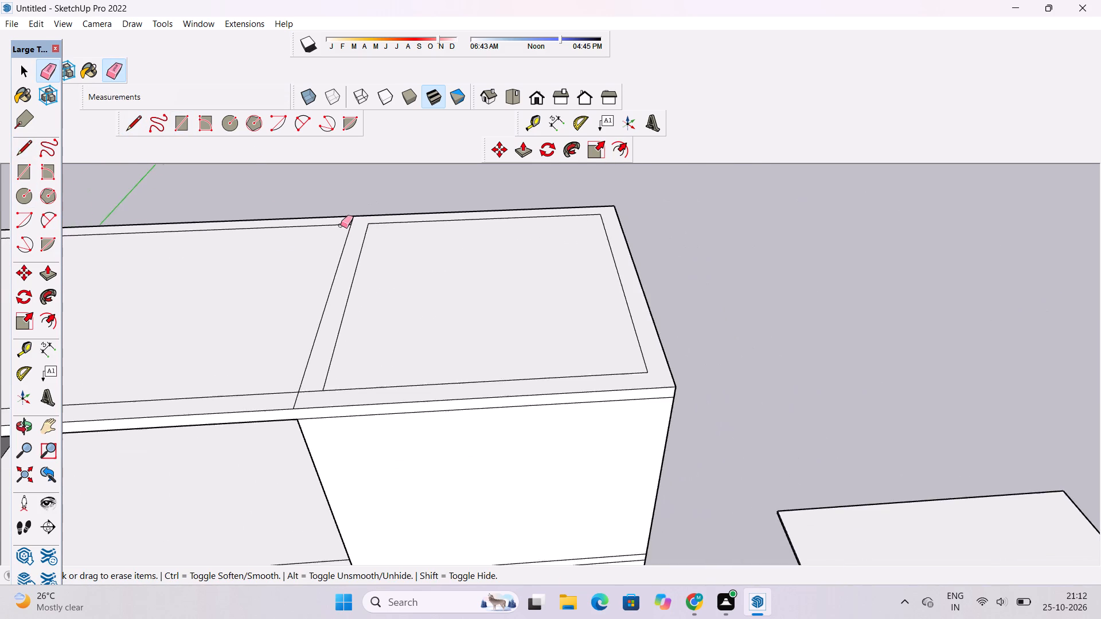
scroll(341, 225, "down", 2)
scroll(329, 351, "up", 6)
left_click_drag(308, 364, 307, 375)
scroll(313, 389, "down", 8)
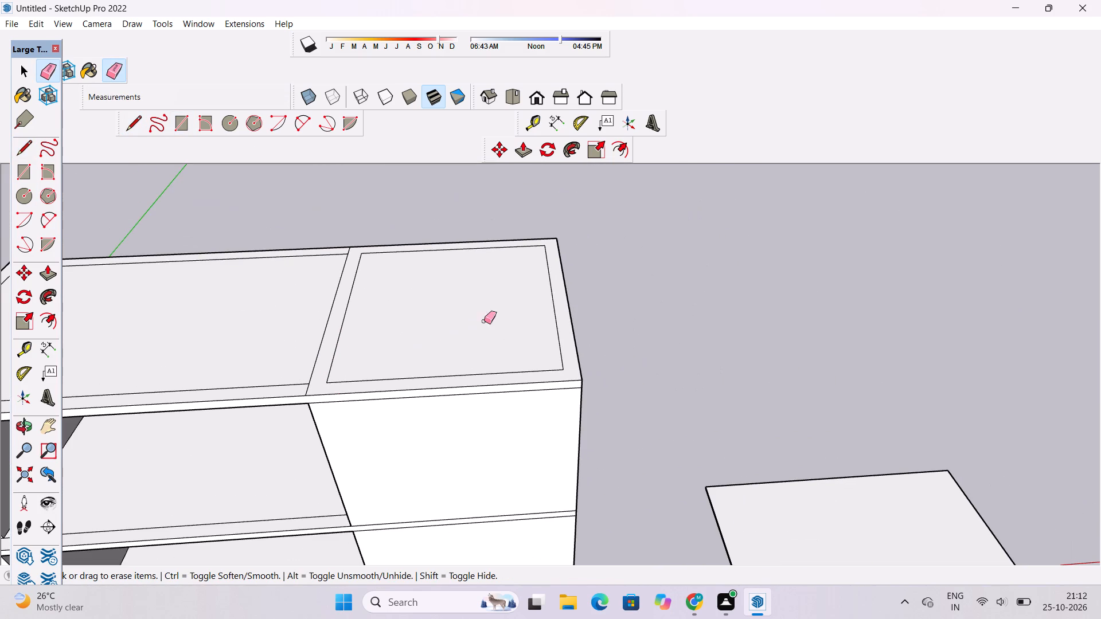
Raise the 5' border around the enclosed-room section of the roof slab by 60' with Push/Pull.
key("o")
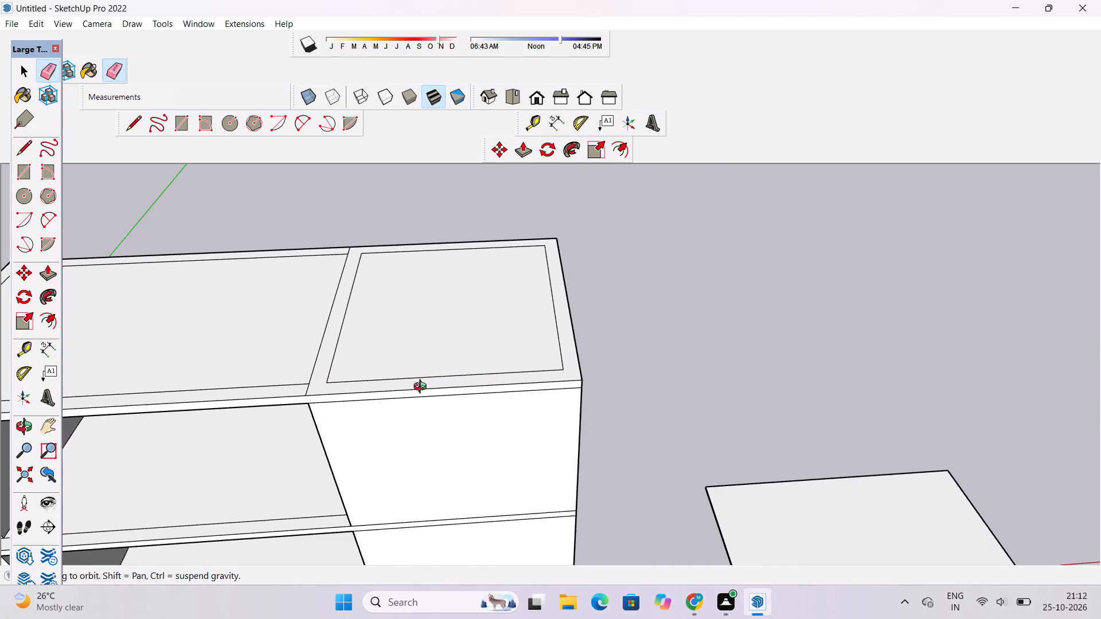
left_click_drag(415, 388, 578, 392, "shift")
scroll(578, 392, "down", 5)
left_click_drag(563, 390, 544, 412, "shift")
scroll(544, 410, "up", 3)
left_click_drag(553, 405, 543, 411, "shift")
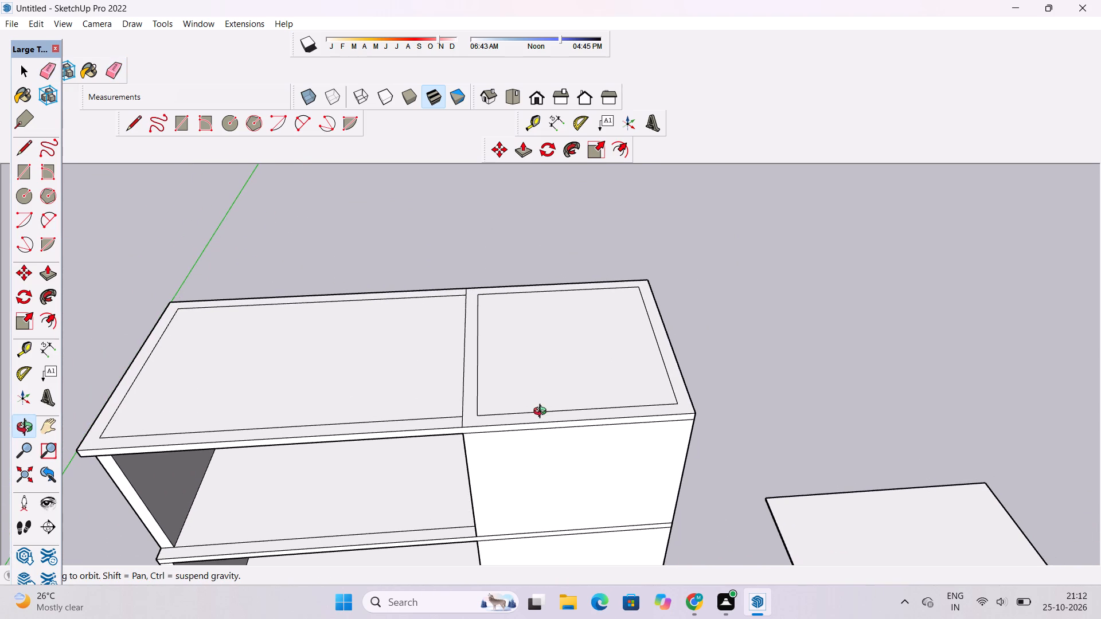
key("p")
left_click(481, 419)
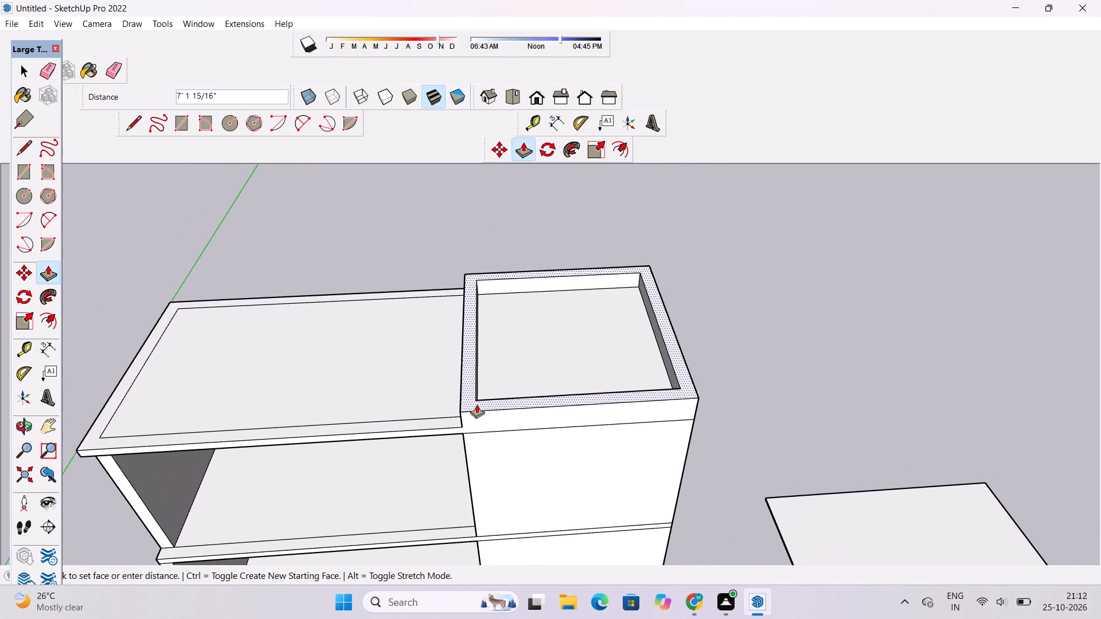
scroll(477, 404, "down", 4)
type("60'")
key("Return")
scroll(760, 430, "down", 1)
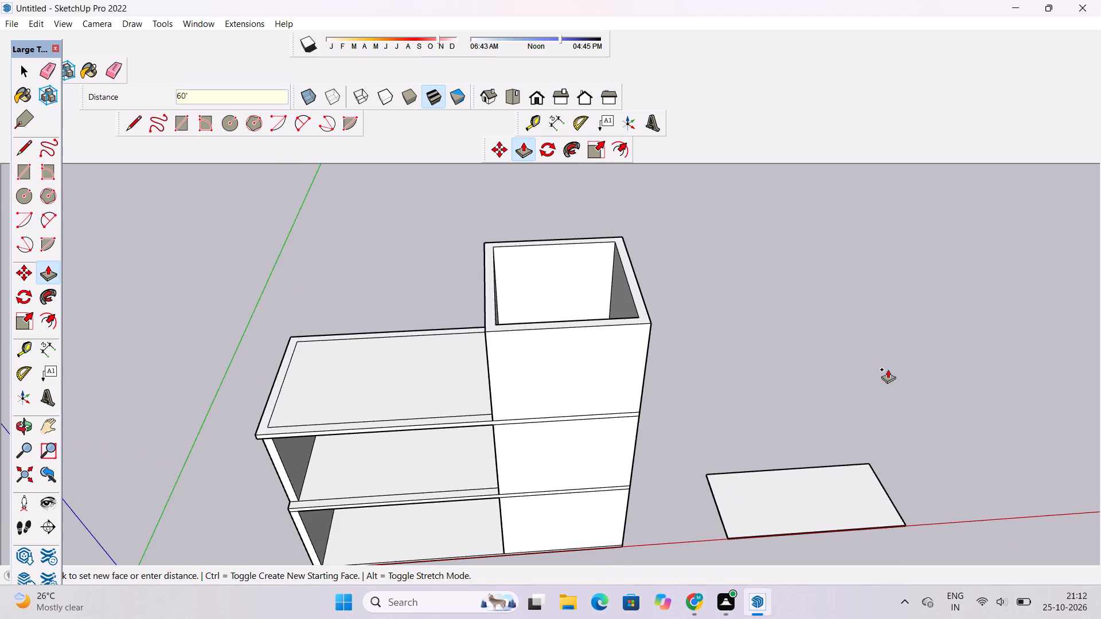
scroll(888, 369, "down", 4)
scroll(514, 410, "up", 8)
Draw a 5' line from the open-room section's front inset corner to the roof slab's outer end edge.
key("l")
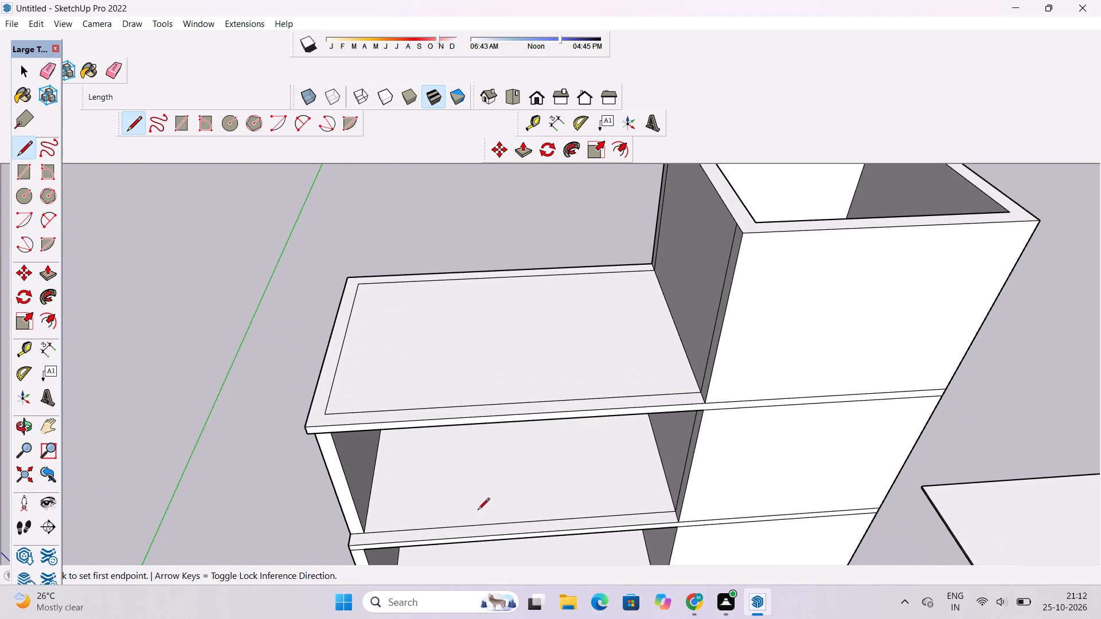
scroll(410, 375, "down", 4)
scroll(375, 396, "up", 10)
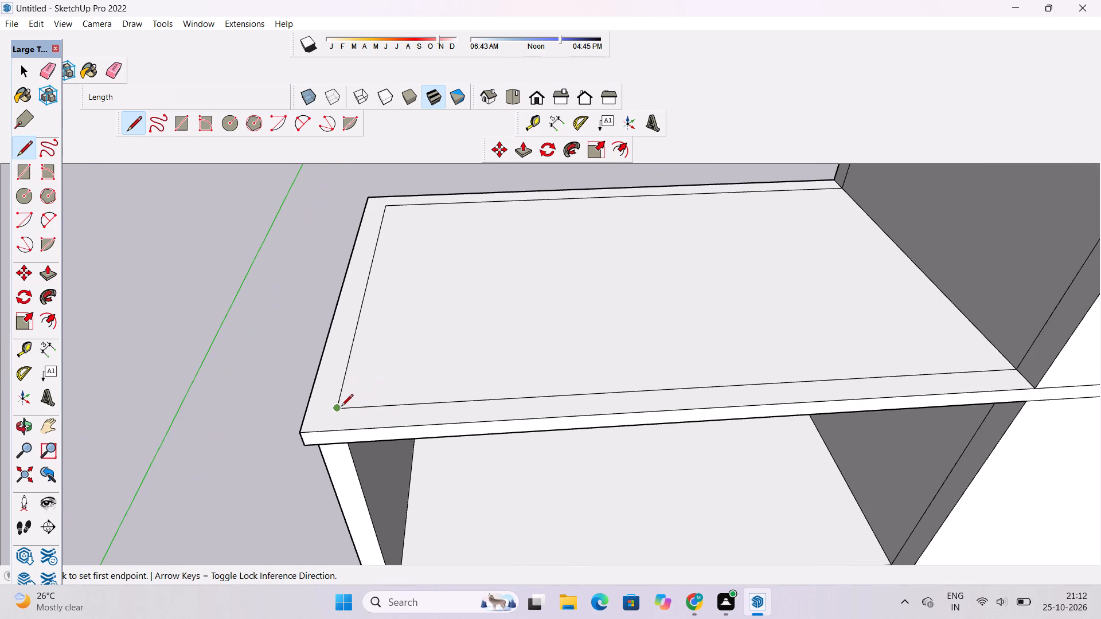
left_click(337, 409)
scroll(337, 409, "up", 3)
left_click(298, 410)
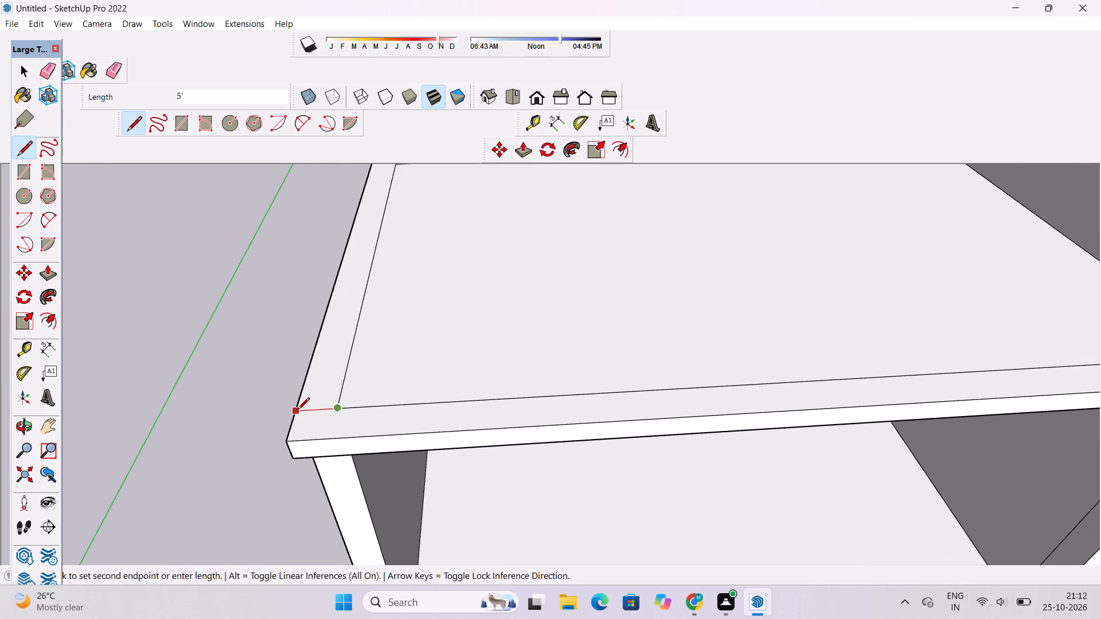
key("space")
Erase the short stray edge on the roof slab's end face on the open-room side.
type("o")
scroll(298, 410, "down", 7)
left_click_drag(296, 426, 404, 403)
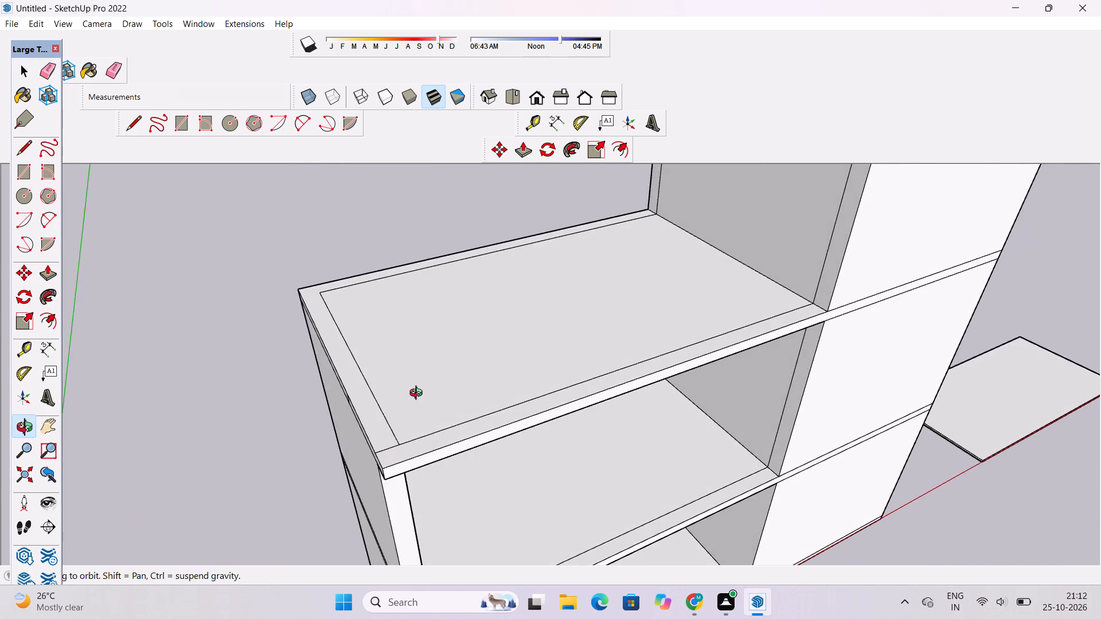
scroll(419, 394, "down", 4)
left_click_drag(406, 399, 361, 427, "shift")
left_click_drag(326, 458, 424, 428)
scroll(425, 427, "up", 4)
left_click_drag(425, 427, 385, 438, "shift")
left_click_drag(355, 481, 350, 489)
left_click_drag(351, 489, 356, 487, "shift")
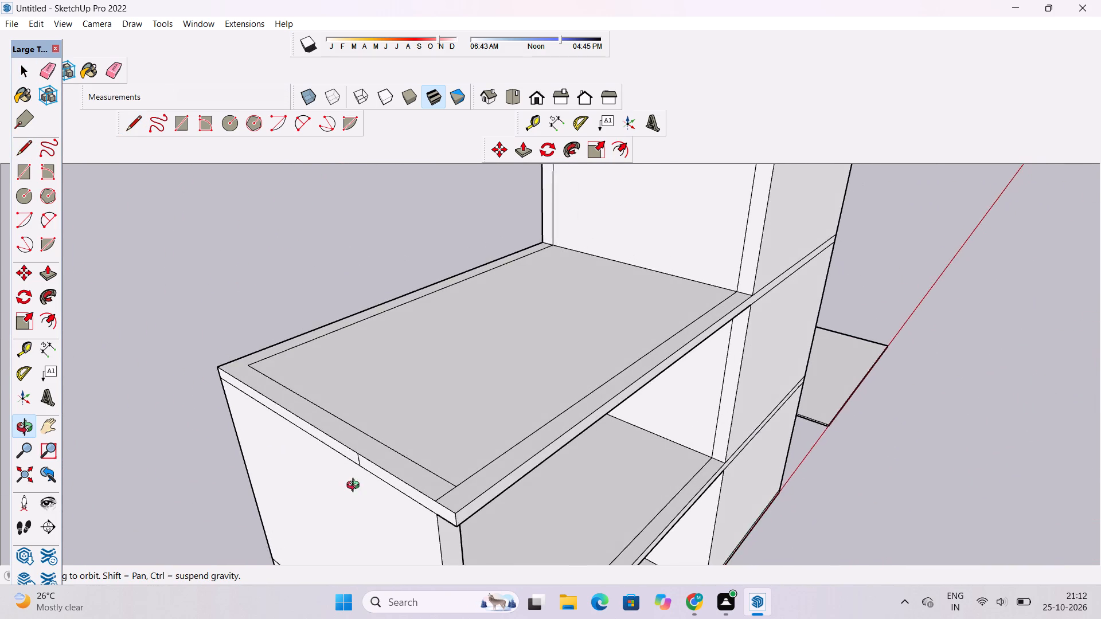
left_click_drag(356, 487, 412, 460, "shift")
left_click_drag(412, 460, 314, 450, "shift")
left_click_drag(320, 445, 345, 443)
key("e")
scroll(345, 442, "up", 5)
left_click_drag(369, 434, 362, 434)
scroll(370, 499, "down", 6)
key("space")
Raise the L-shaped rear and end border of the open-room section 60', level with the enclosed-room walls.
key("o")
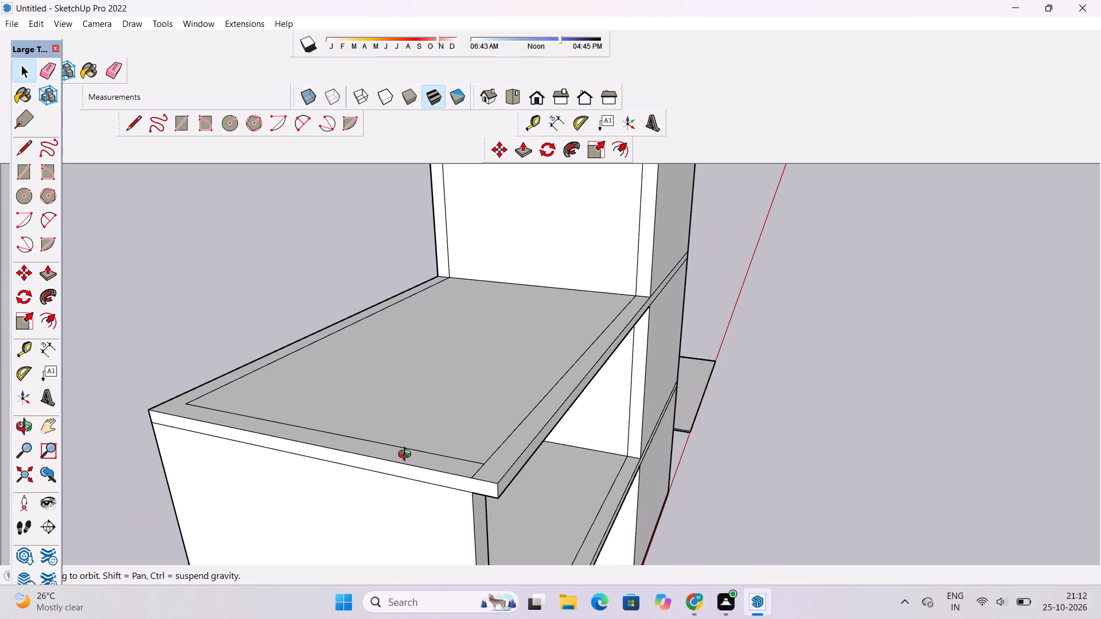
left_click_drag(405, 455, 382, 468)
scroll(386, 461, "down", 4)
left_click_drag(400, 450, 393, 461, "shift")
left_click_drag(393, 461, 381, 479)
scroll(391, 453, "down", 4)
left_click_drag(391, 452, 383, 471, "shift")
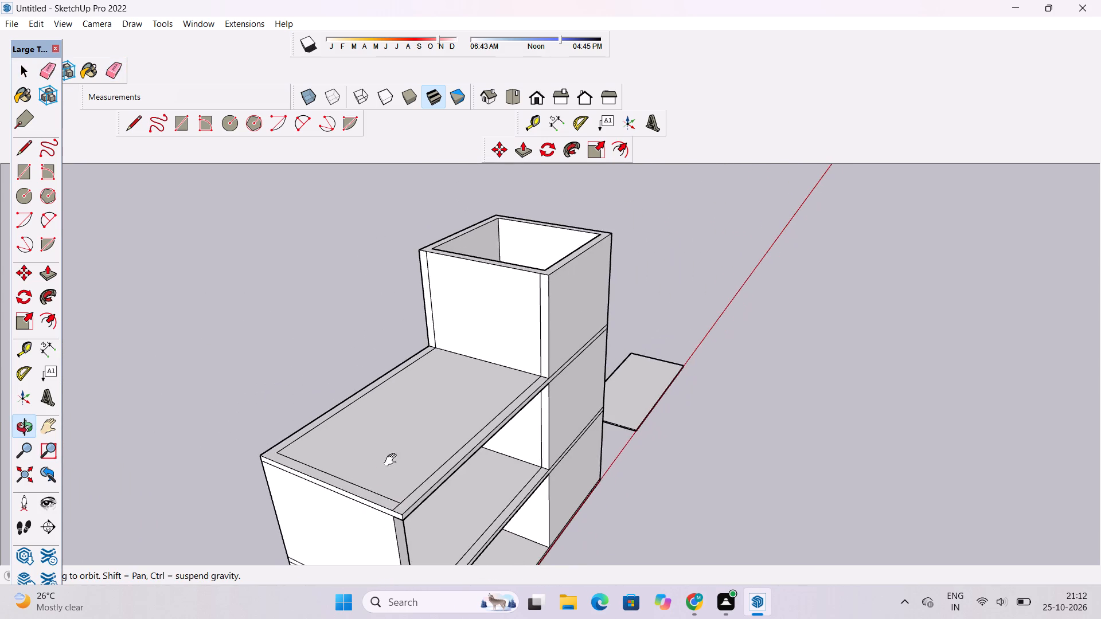
left_click_drag(425, 437, 396, 458, "shift")
scroll(436, 373, "up", 3, "shift")
left_click_drag(438, 371, 413, 395, "shift")
scroll(417, 393, "down", 3, "shift")
left_click_drag(428, 393, 425, 399, "shift")
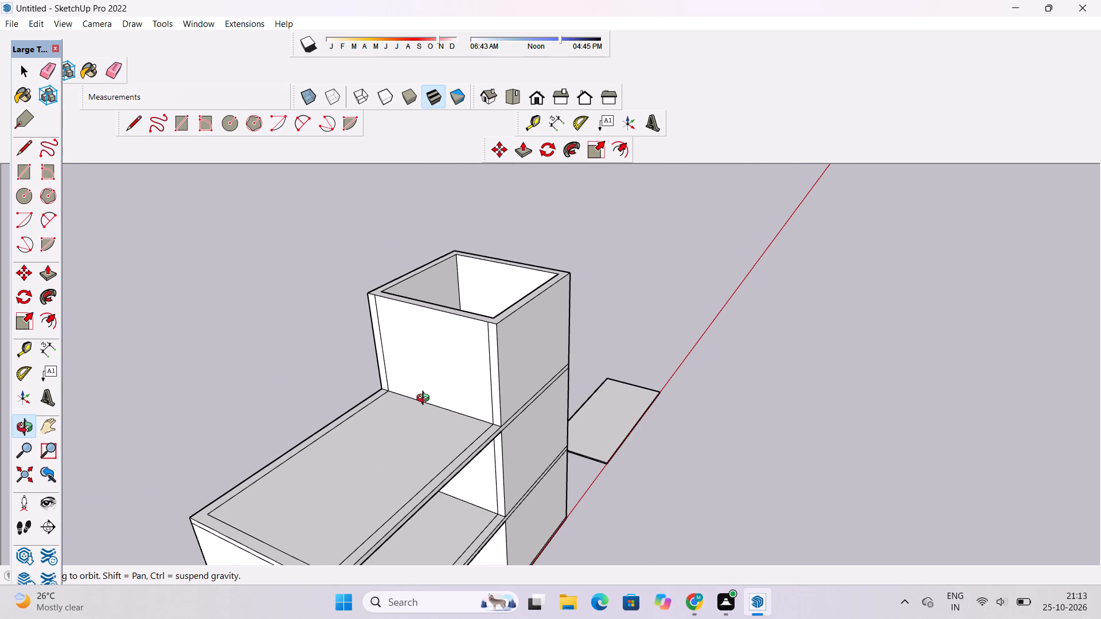
key("p")
scroll(381, 347, "down", 5)
scroll(342, 481, "up", 9)
left_click(344, 461)
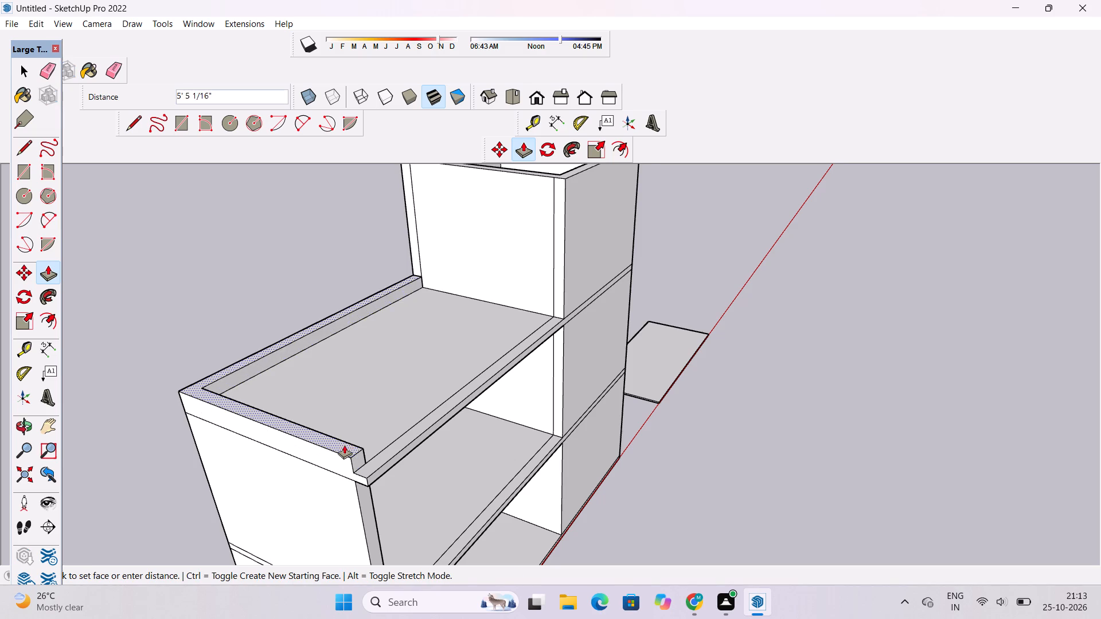
scroll(344, 444, "down", 8)
scroll(431, 335, "up", 4)
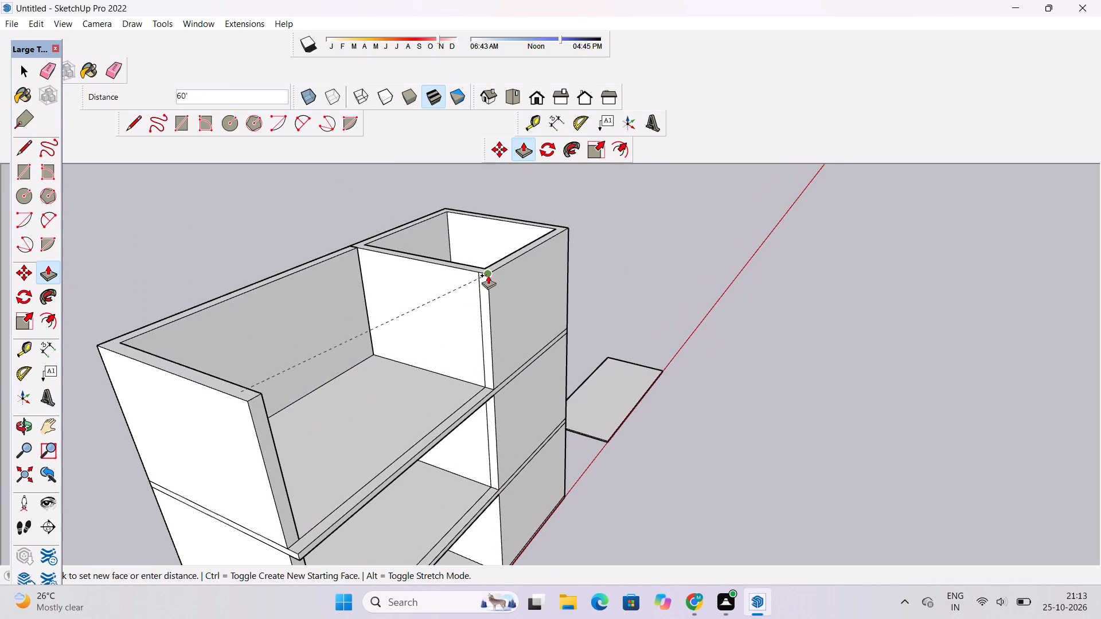
left_click(488, 275)
key("space")
Examine the raised third-storey walls from several sides.
type("o")
left_click_drag(507, 314, 441, 348)
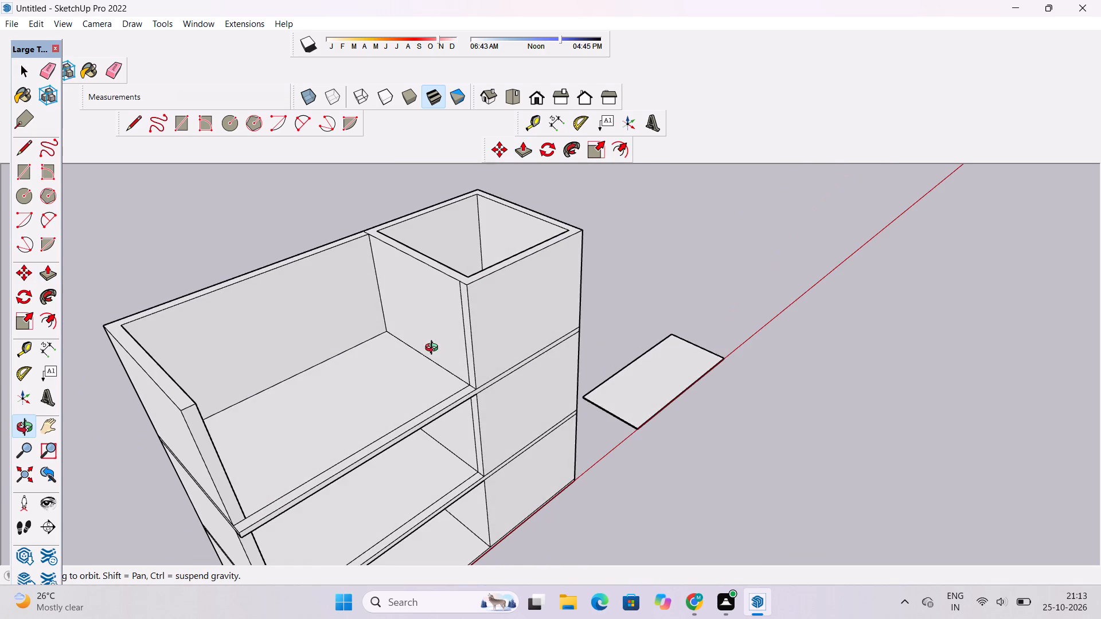
left_click_drag(375, 368, 428, 370, "shift")
scroll(425, 257, "up", 4)
left_click_drag(427, 260, 430, 292, "shift")
left_click_drag(502, 271, 242, 318)
scroll(361, 315, "down", 2)
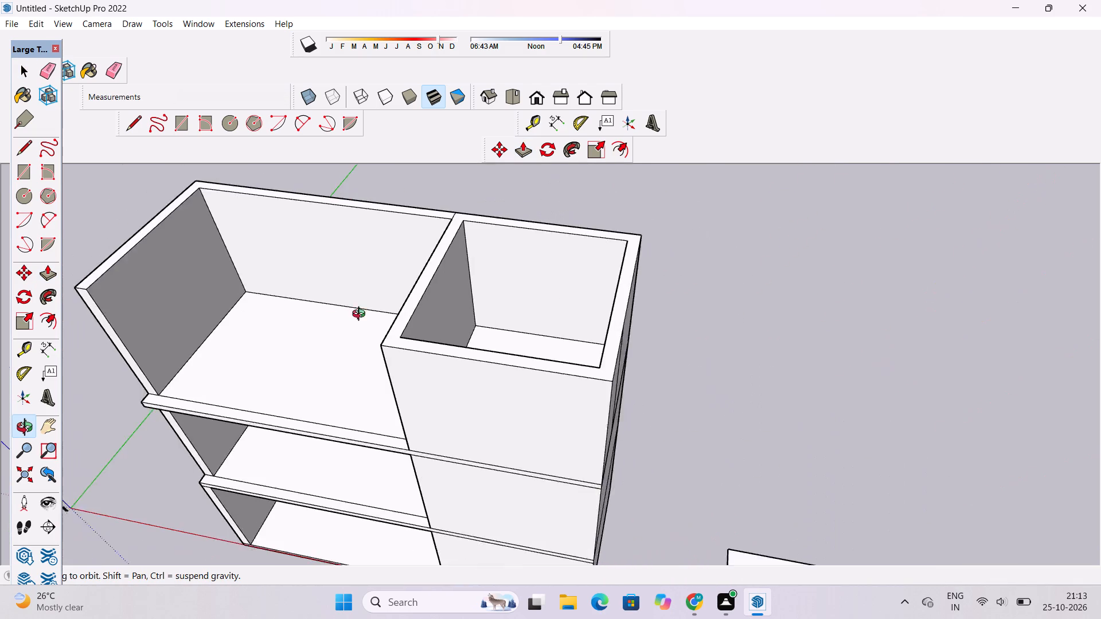
scroll(361, 315, "down", 1)
left_click_drag(300, 336, 428, 321, "shift")
left_click_drag(437, 324, 545, 309)
left_click_drag(552, 342, 463, 329)
scroll(462, 327, "down", 4)
left_click_drag(427, 349, 541, 313)
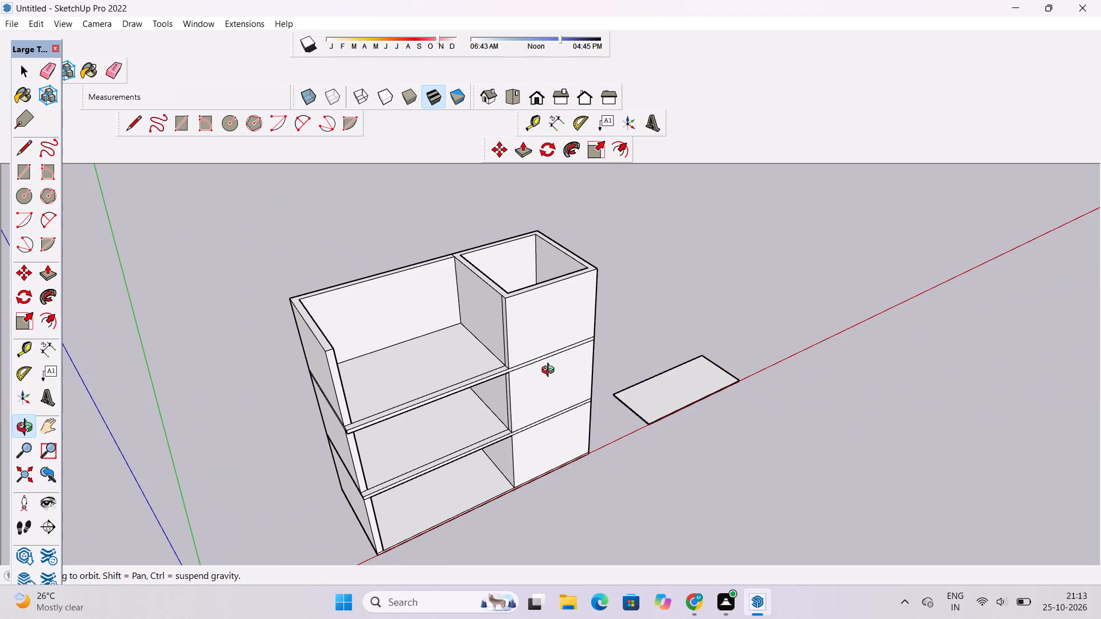
scroll(550, 371, "up", 3)
scroll(495, 377, "down", 5, "shift")
left_click_drag(509, 370, 485, 382, "shift")
Copy the separate ground slab by its rear corner onto the top rear outer corner of the open-room walls.
scroll(517, 420, "up", 4, "shift")
left_click_drag(686, 410, 619, 393, "shift")
scroll(562, 424, "up", 4, "shift")
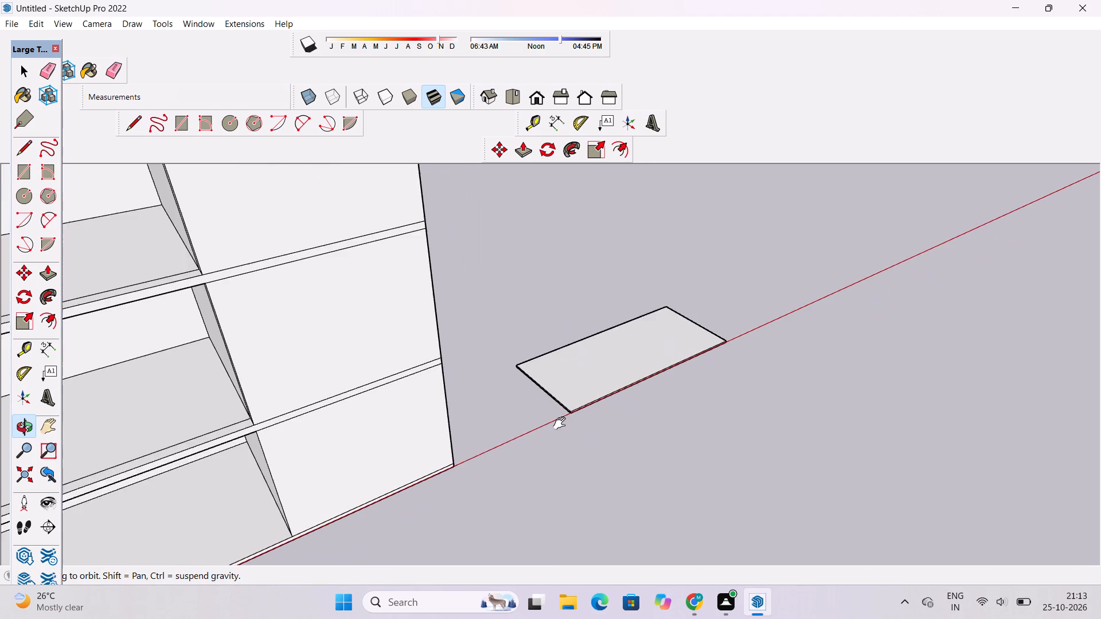
left_click_drag(562, 424, 565, 405, "shift")
key("space")
scroll(560, 390, "up", 9)
left_click(560, 344)
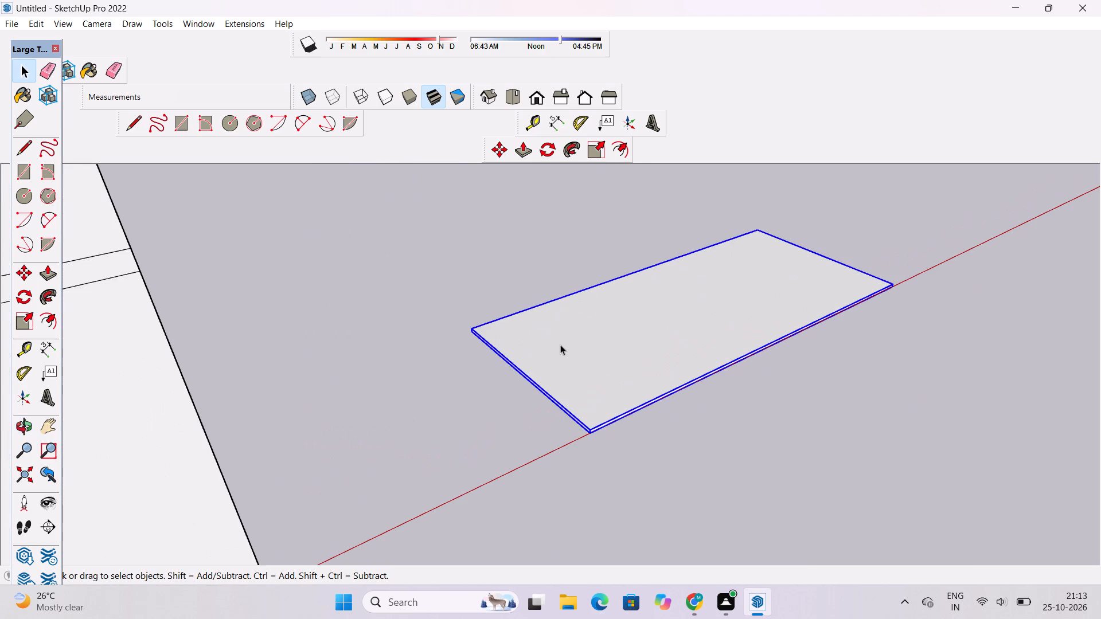
key("m")
scroll(462, 364, "up", 16)
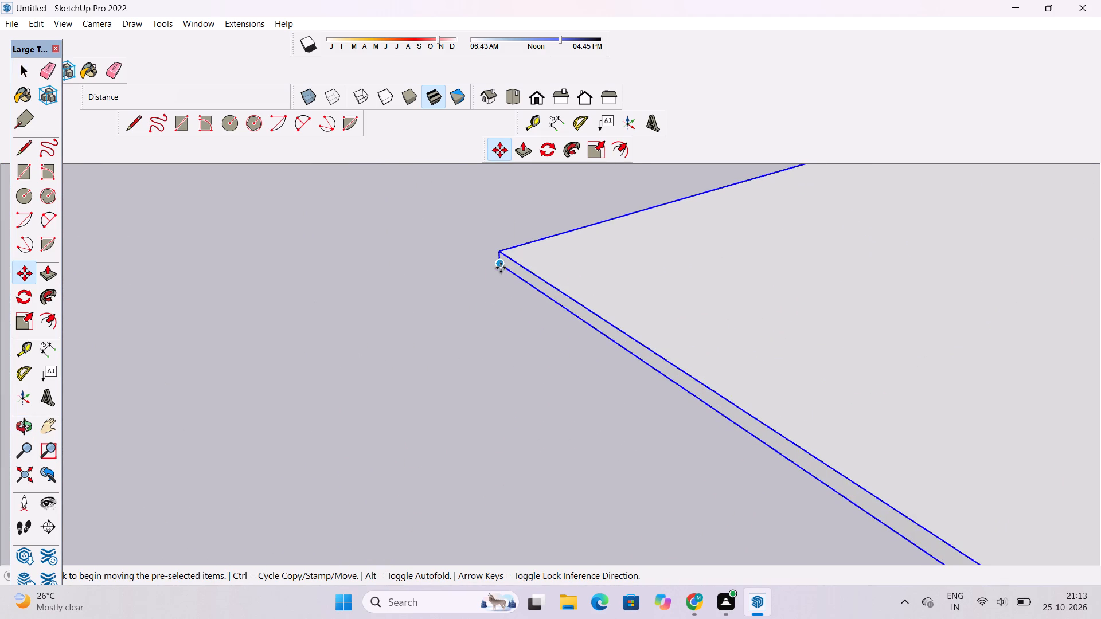
left_click(501, 267, "ctrl")
scroll(581, 318, "down", 20)
scroll(581, 318, "down", 6)
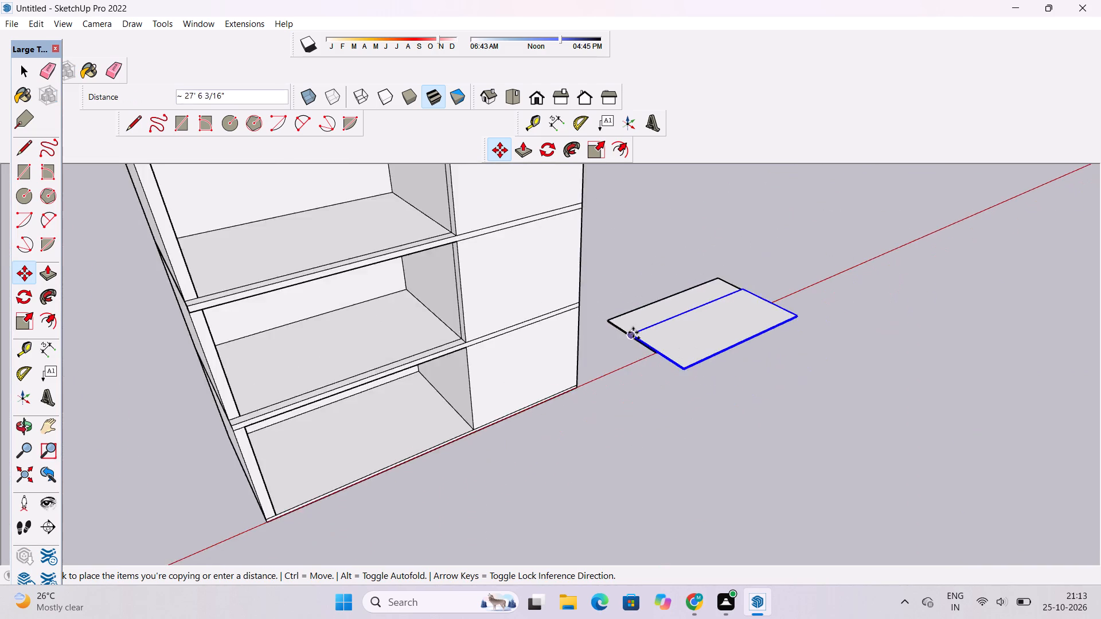
scroll(633, 332, "down", 11)
scroll(637, 233, "up", 17)
scroll(507, 236, "down", 5)
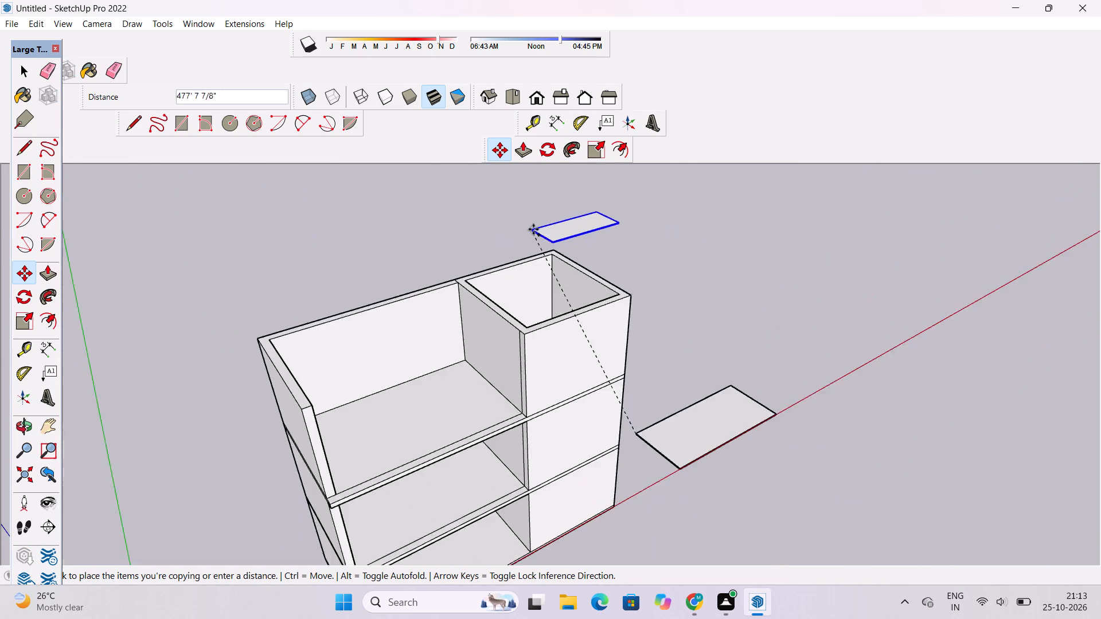
scroll(533, 229, "down", 2)
scroll(303, 282, "up", 3)
scroll(276, 358, "up", 10)
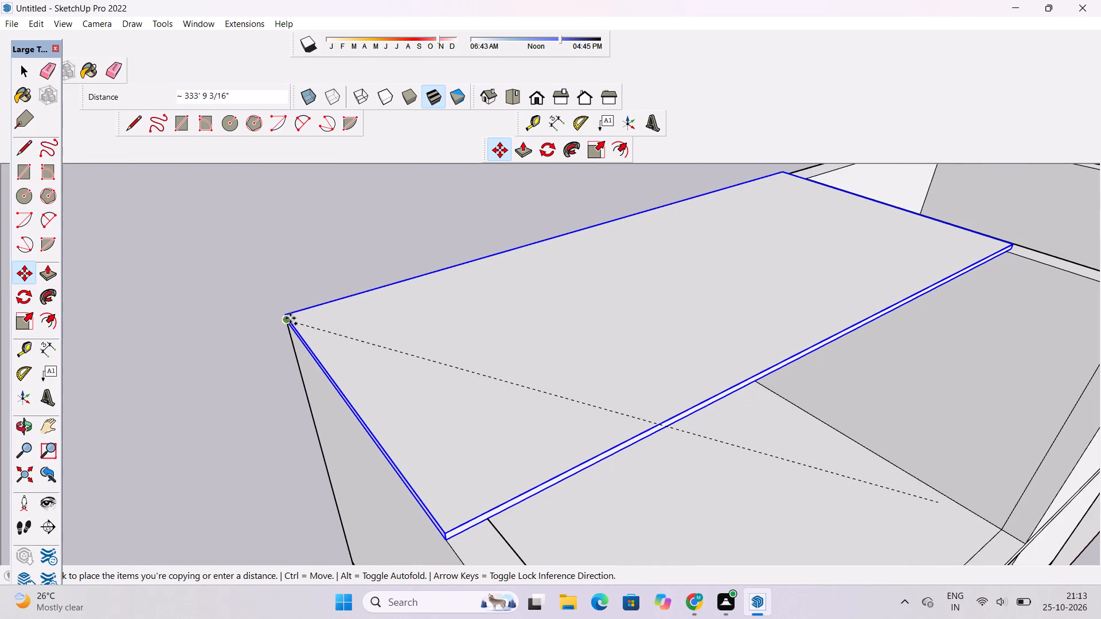
left_click(290, 318)
key("space")
Explode the copied slab group on top of the walls.
right_click(342, 336)
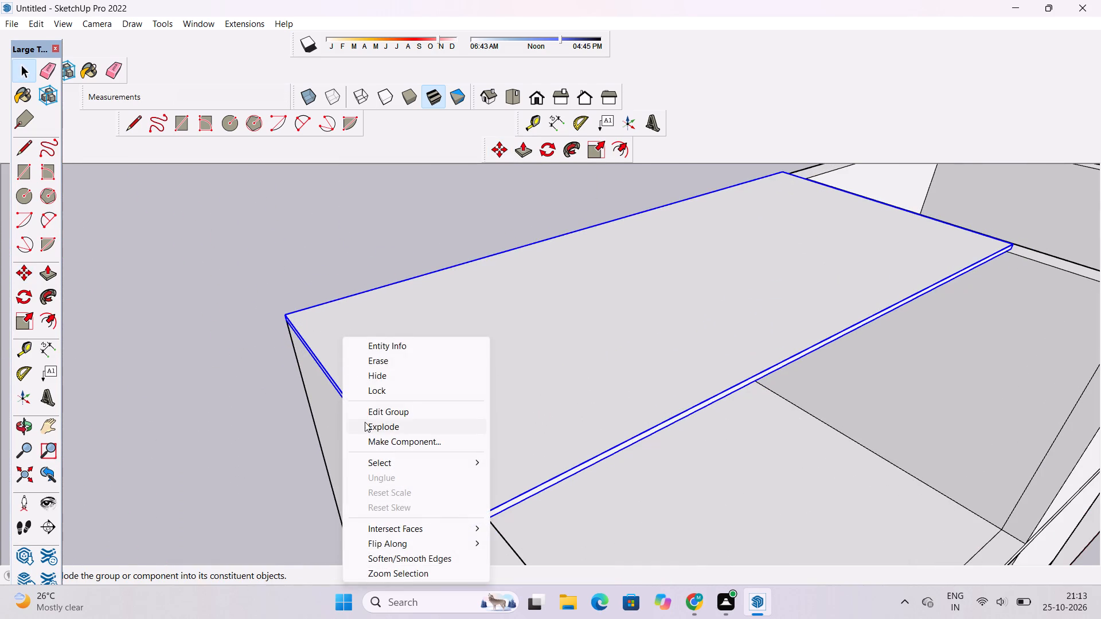
left_click(365, 422)
left_click(244, 365)
Extend the top slab's end face 77' over the enclosed room to the building's outer side wall.
key("o")
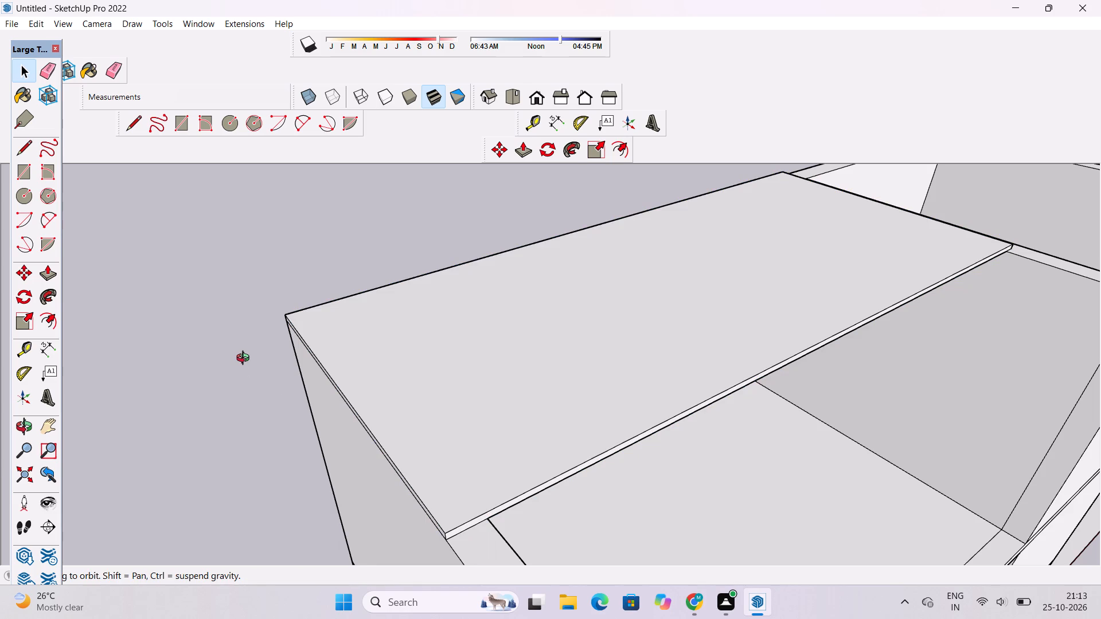
scroll(247, 359, "down", 3)
left_click_drag(425, 384, 315, 394, "shift")
left_click_drag(489, 359, 345, 369)
scroll(381, 345, "down", 4)
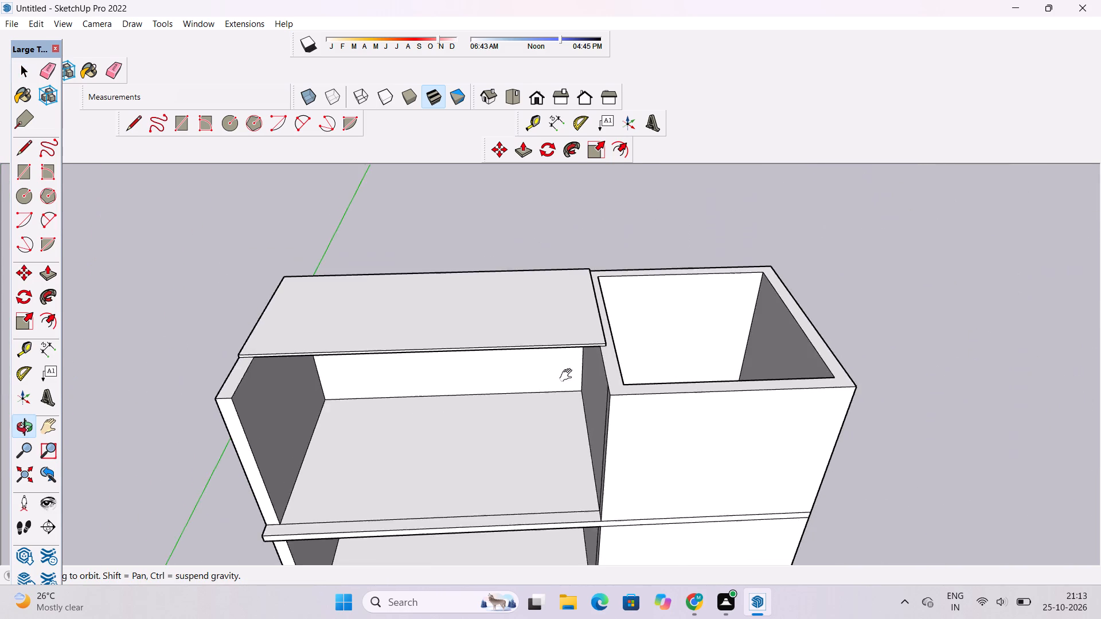
scroll(568, 375, "down", 1)
left_click_drag(741, 373, 485, 382, "shift")
scroll(580, 328, "up", 5)
left_click_drag(587, 323, 514, 355, "shift")
scroll(510, 299, "up", 3, "shift")
left_click_drag(509, 299, 453, 312, "shift")
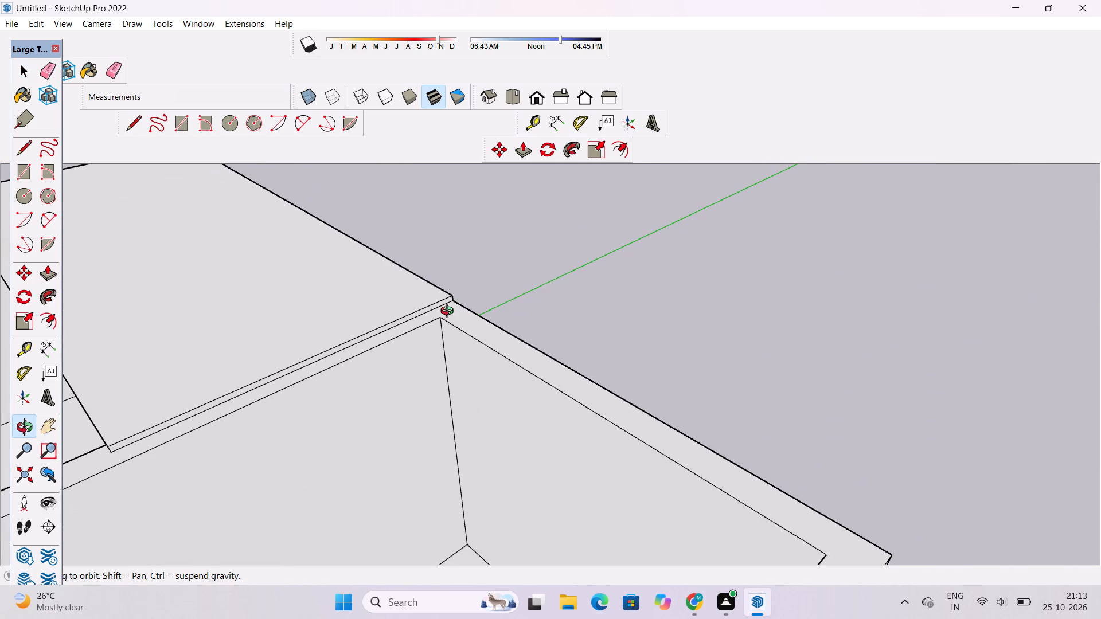
key("p")
scroll(442, 310, "down", 6)
scroll(442, 308, "up", 11)
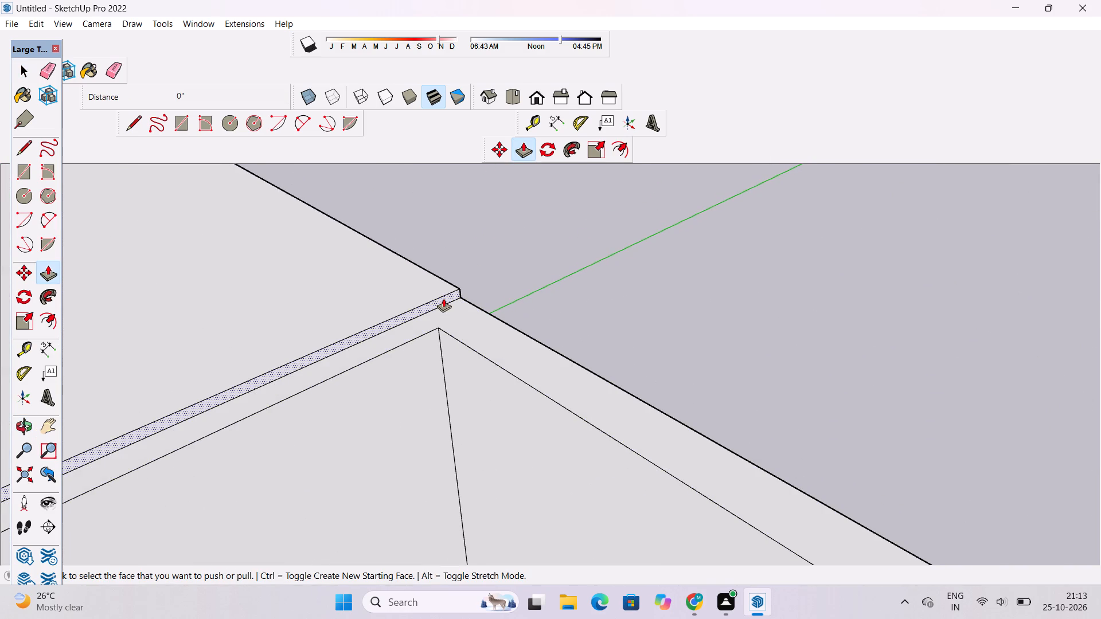
left_click(443, 298)
scroll(443, 298, "down", 17)
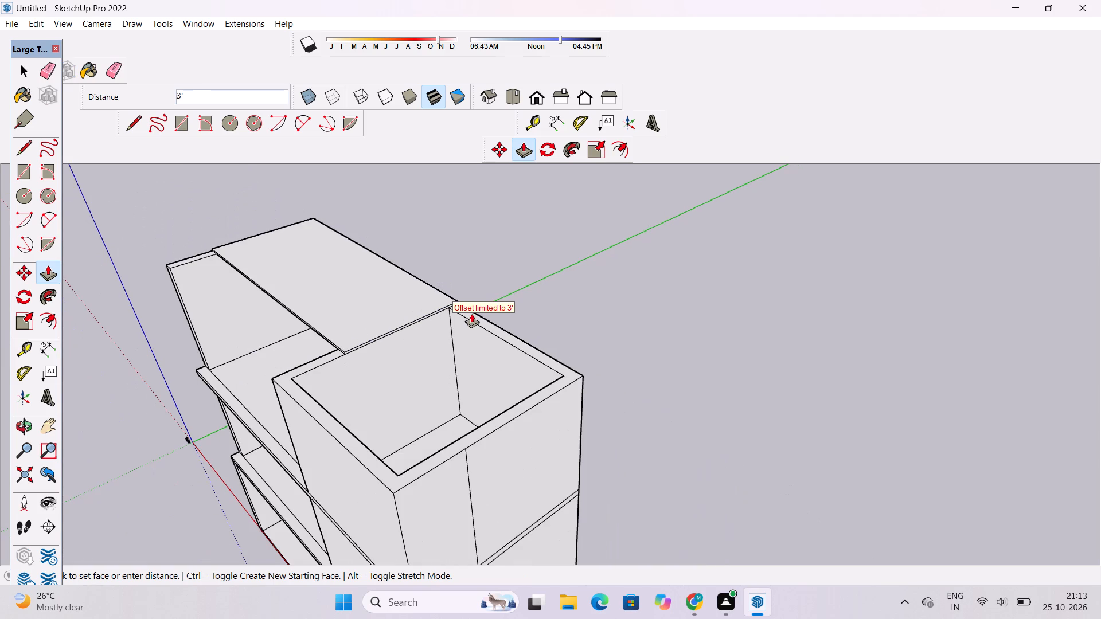
scroll(521, 405, "up", 4)
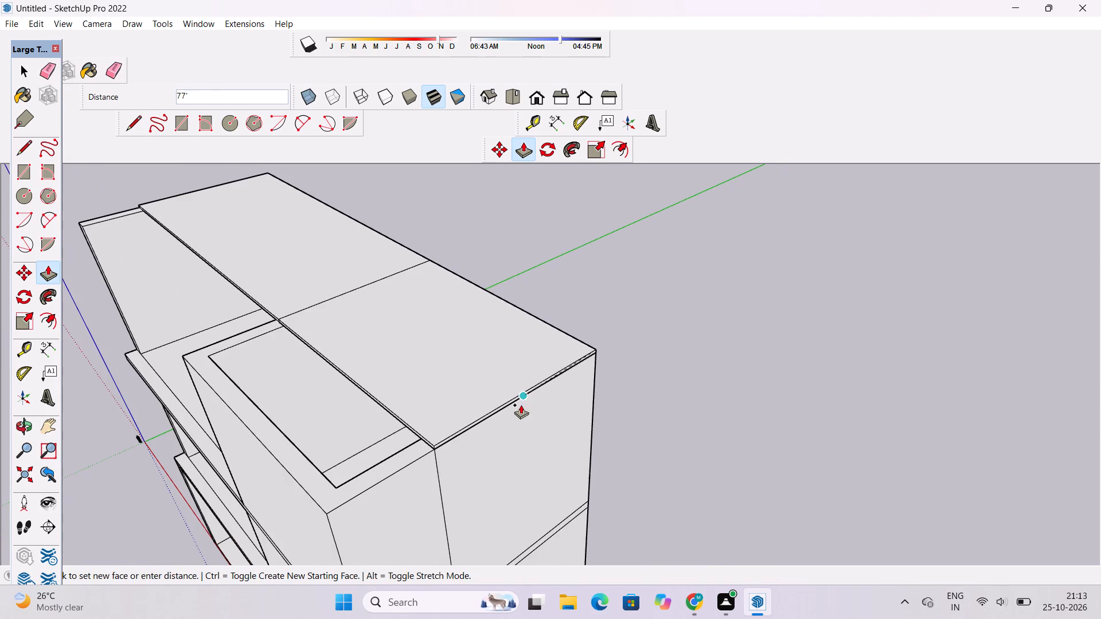
left_click(521, 405)
Erase the seam edges on the top slab's front face and upper surface where the extension begins.
scroll(231, 338, "up", 12)
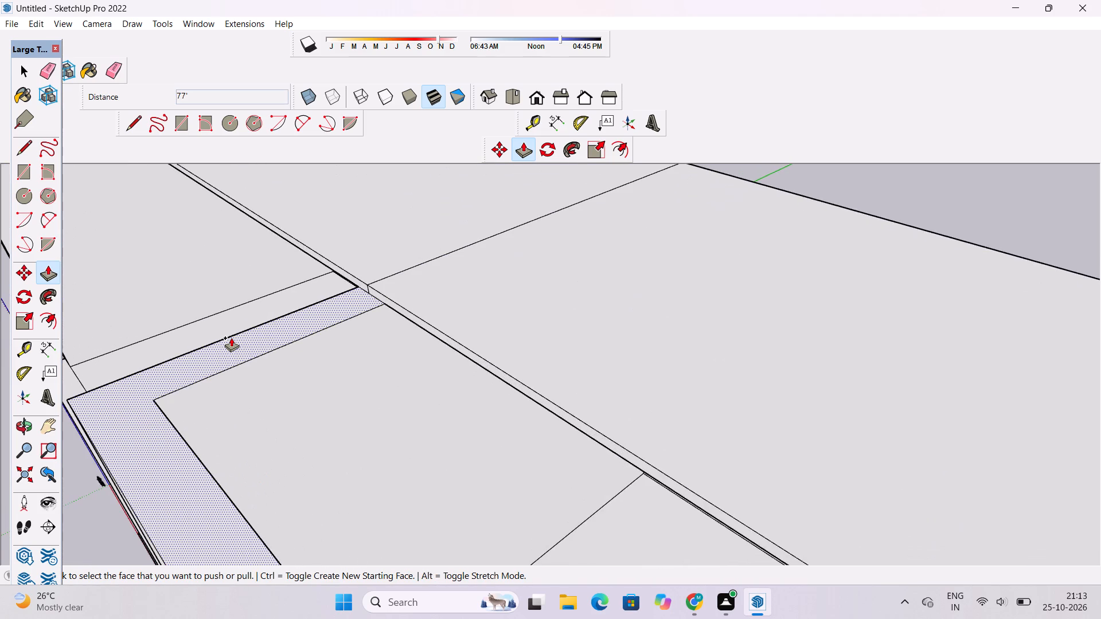
key("e")
scroll(326, 314, "up", 15)
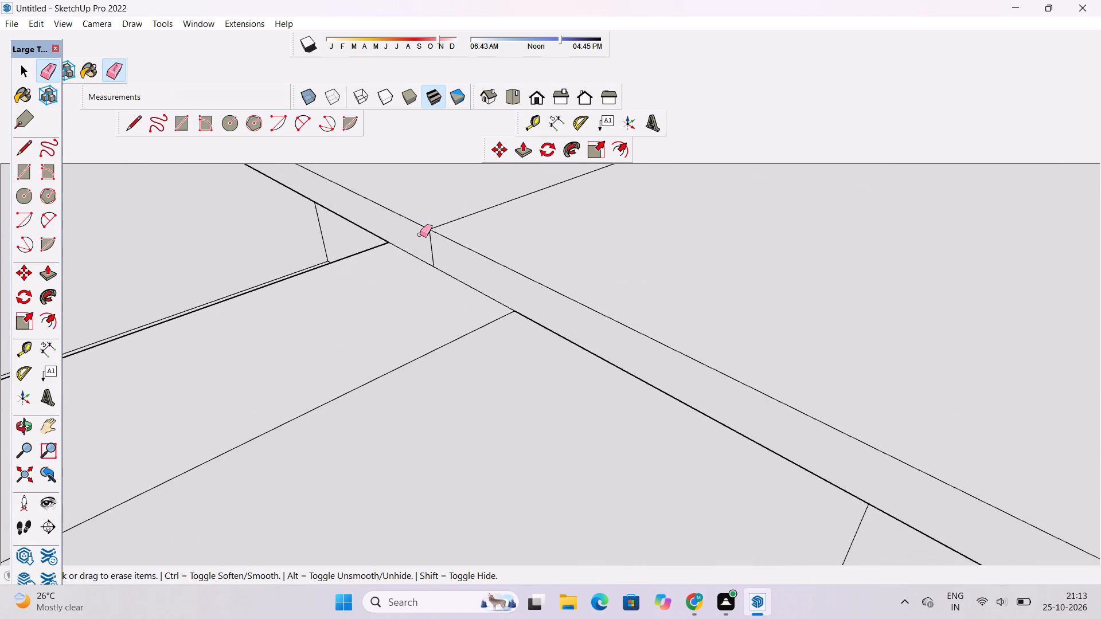
left_click_drag(421, 234, 436, 245)
left_click_drag(462, 205, 465, 220)
scroll(457, 211, "down", 16)
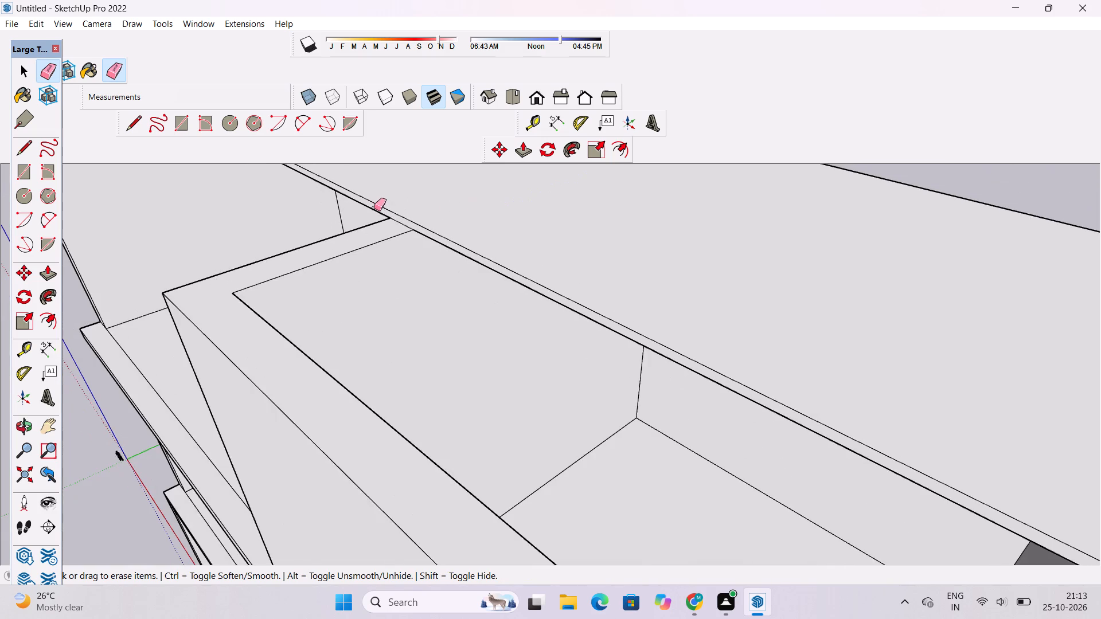
Extend the top slab's front face forward to the front top corner of the enclosed room's walls.
key("p")
scroll(373, 207, "down", 9)
scroll(493, 302, "up", 5)
scroll(567, 281, "up", 6)
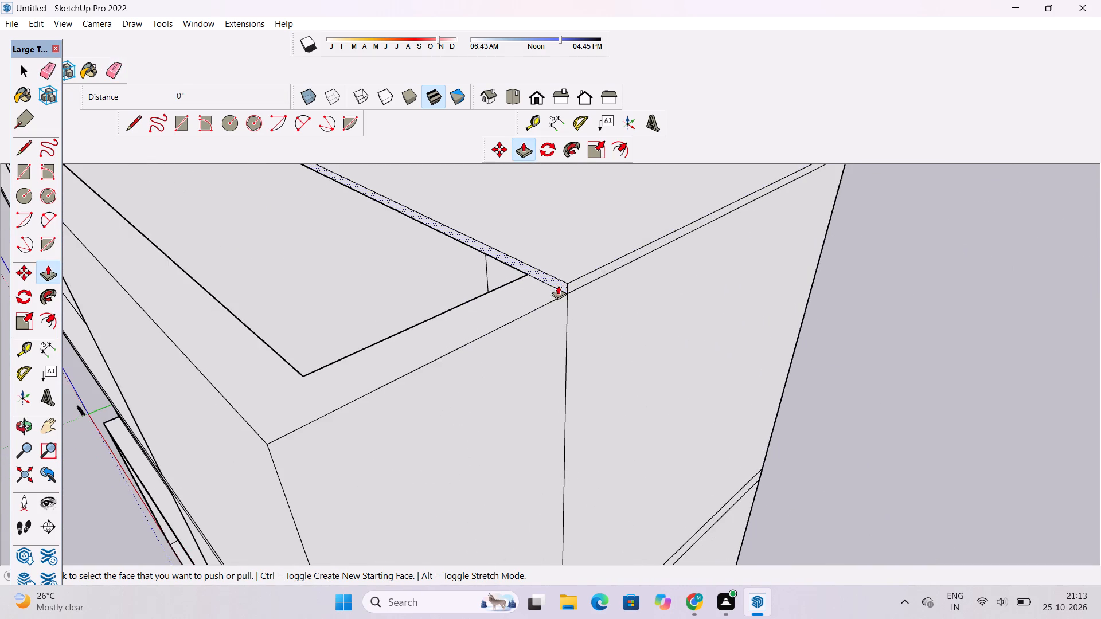
left_click(558, 280)
scroll(558, 280, "down", 5)
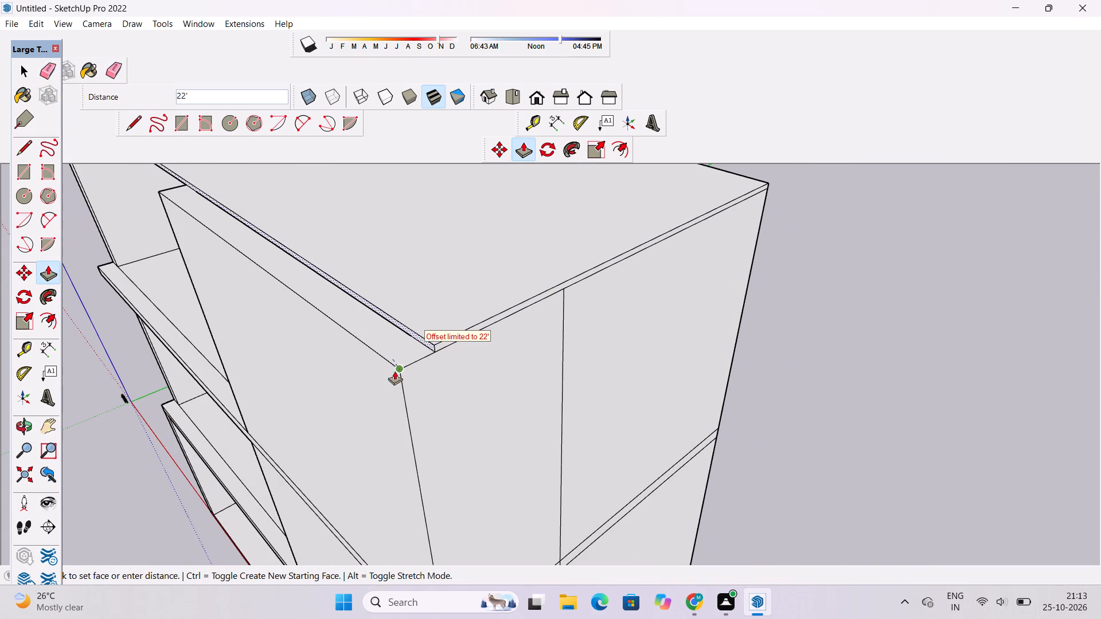
left_click(391, 326)
left_click(419, 336)
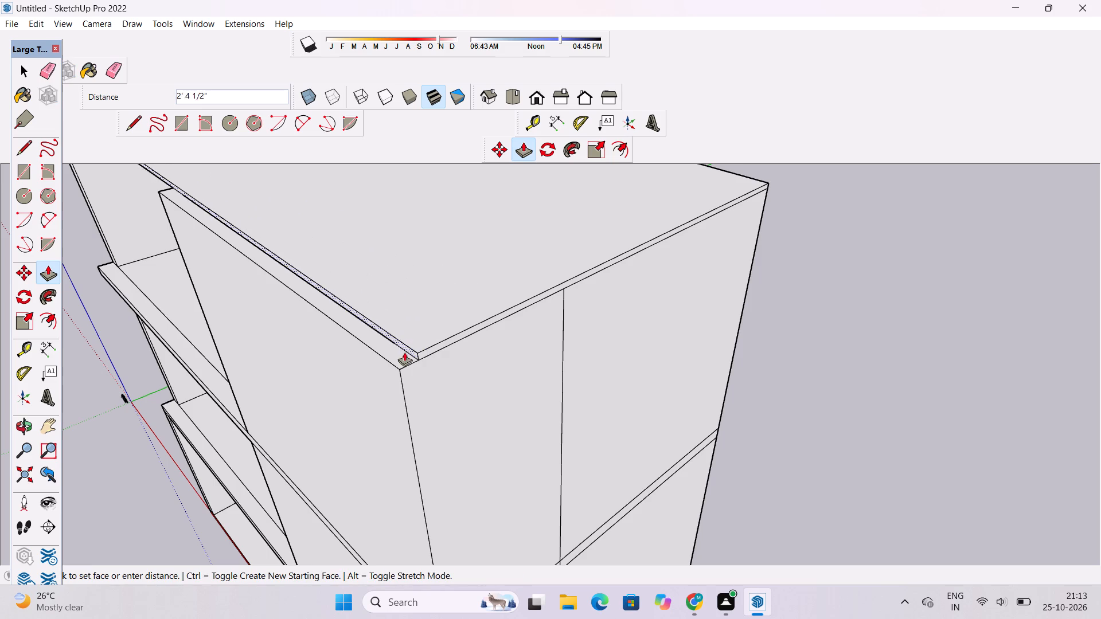
left_click(396, 365)
Raise the top slab's upper face by 2'.
key("o")
scroll(550, 293, "down", 7)
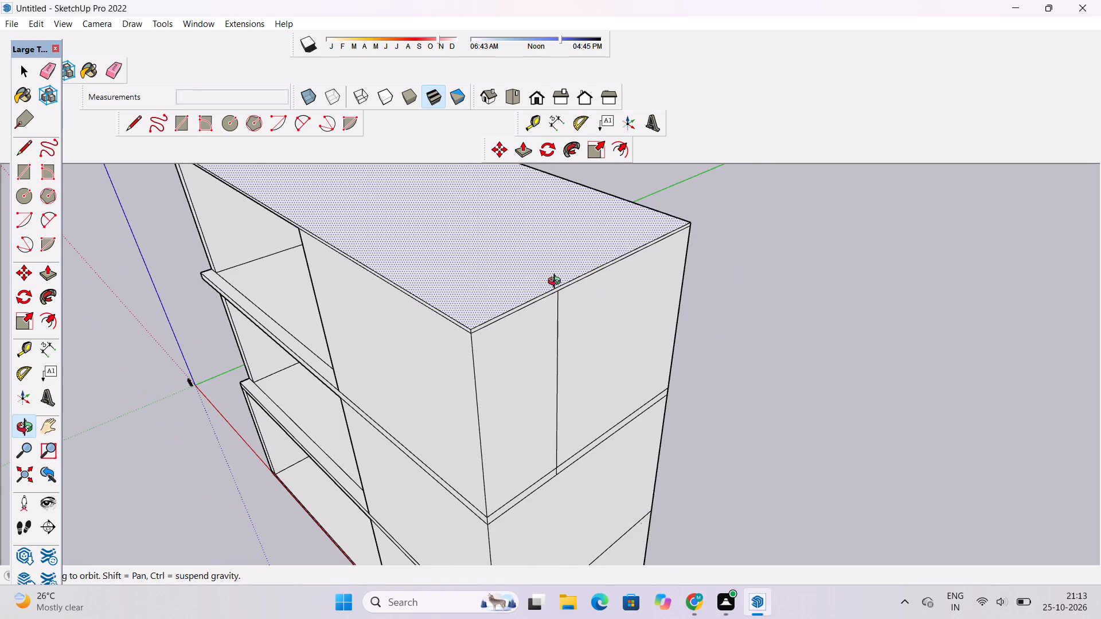
scroll(599, 284, "down", 8)
left_click_drag(489, 284, 607, 327)
scroll(504, 320, "up", 5)
left_click_drag(465, 306, 395, 326, "shift")
left_click_drag(384, 326, 445, 330, "shift")
scroll(454, 323, "down", 3)
left_click_drag(487, 320, 470, 326, "shift")
left_click_drag(447, 348, 424, 350, "shift")
scroll(412, 346, "up", 2)
left_click_drag(399, 342, 448, 349, "shift")
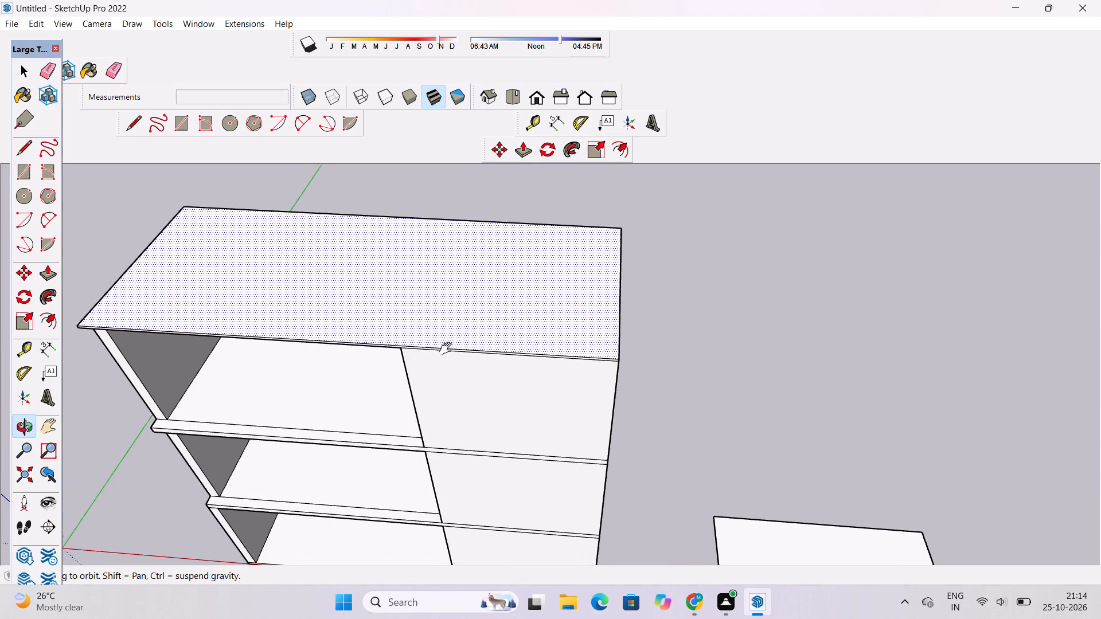
left_click_drag(448, 349, 450, 349, "shift")
left_click_drag(434, 361, 443, 315)
scroll(443, 314, "down", 3)
left_click_drag(450, 308, 445, 319, "shift")
key("space")
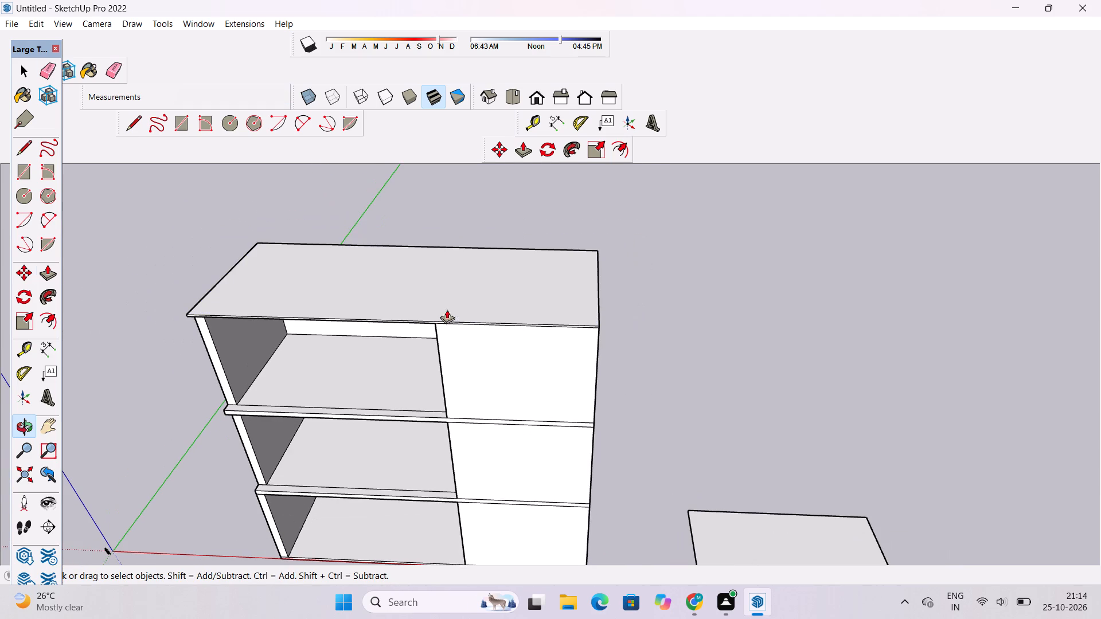
key("p")
left_click(454, 296)
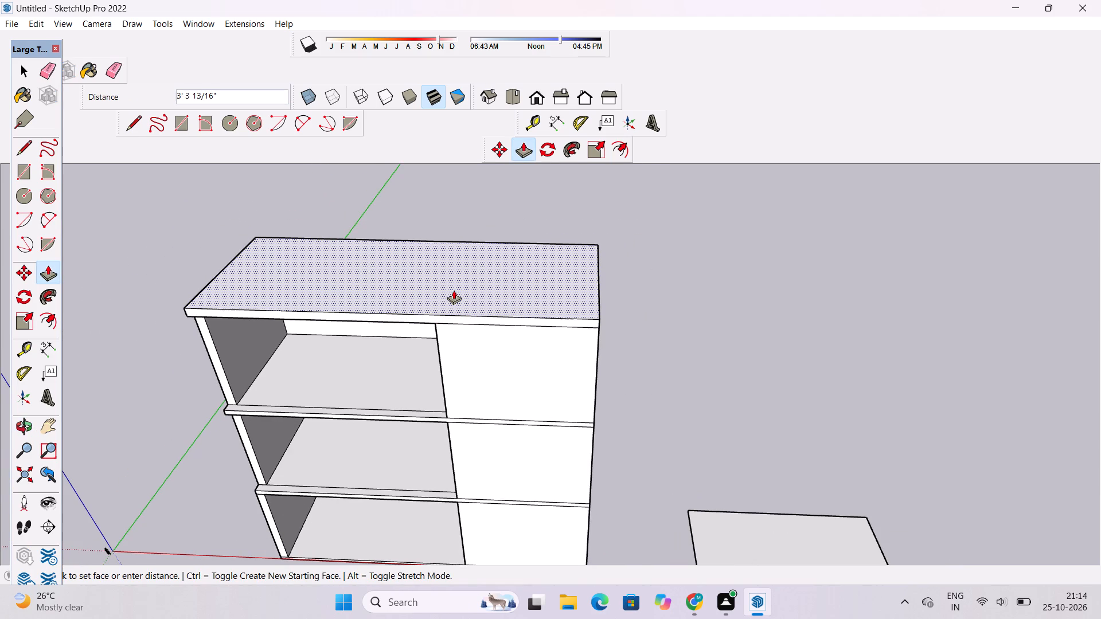
type("2'")
key("Return")
key("space")
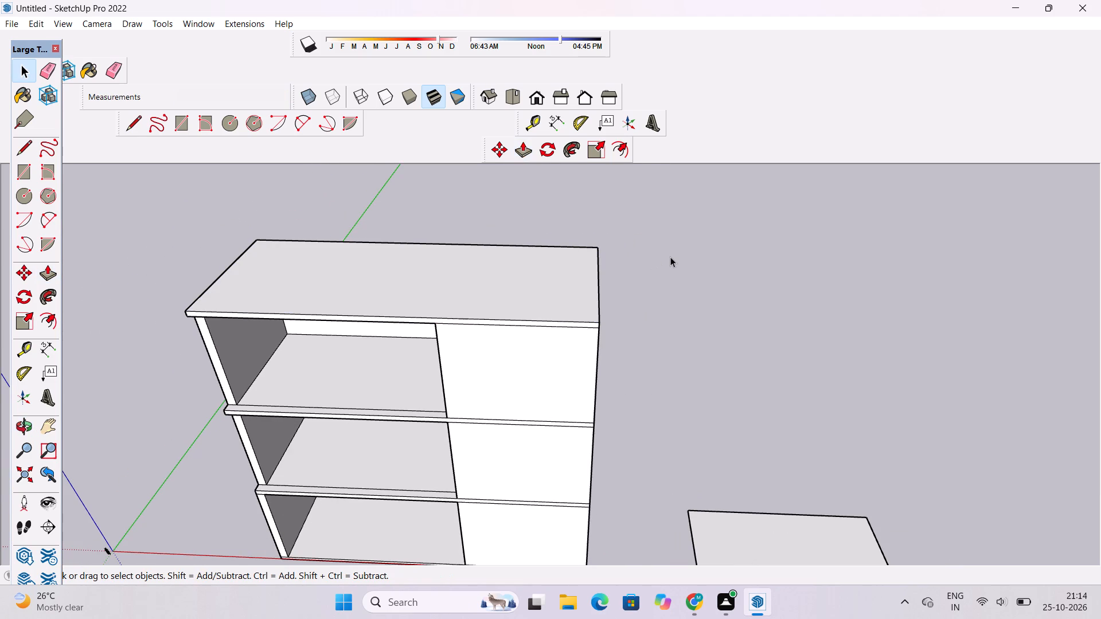
left_click(671, 257)
Erase the vertical seam and the intermediate slab edge lines on the enclosed rooms' outer side wall.
key("o")
left_click_drag(436, 331, 470, 326)
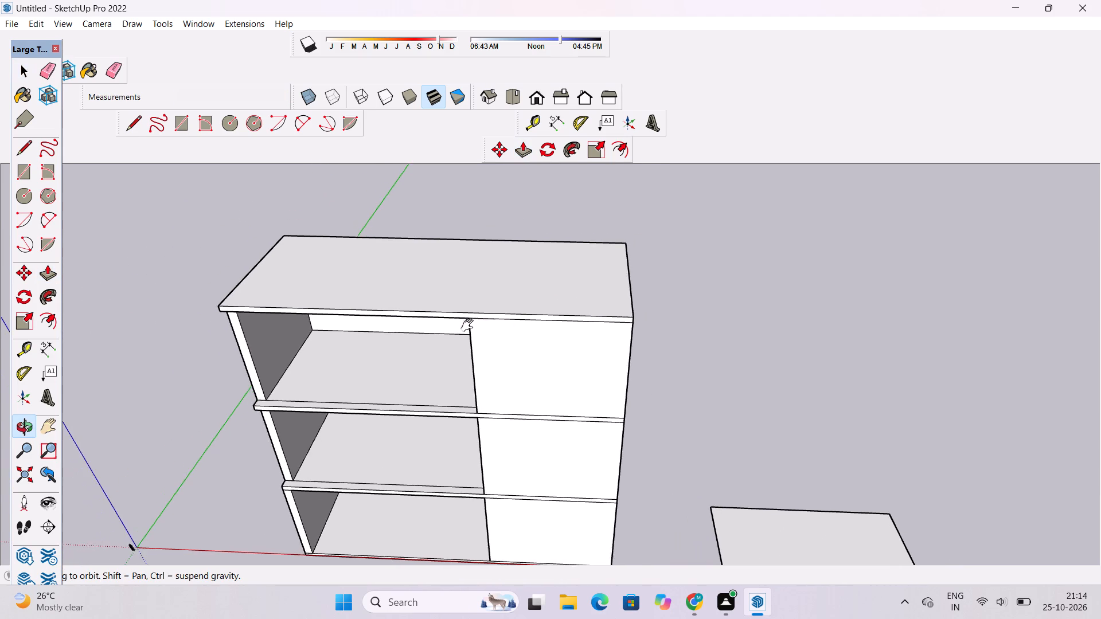
left_click_drag(517, 326, 460, 334)
scroll(446, 329, "up", 1)
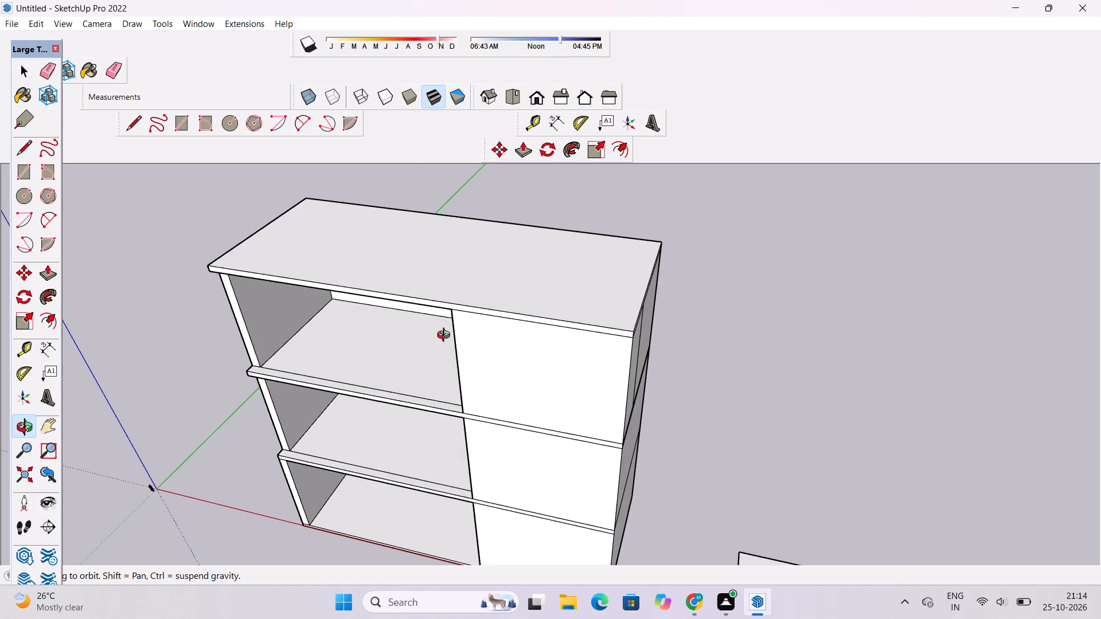
scroll(446, 335, "down", 3)
left_click_drag(419, 336, 423, 355, "shift")
left_click_drag(561, 370, 435, 323)
scroll(525, 356, "up", 3)
left_click_drag(536, 356, 488, 354, "shift")
left_click_drag(490, 356, 481, 332)
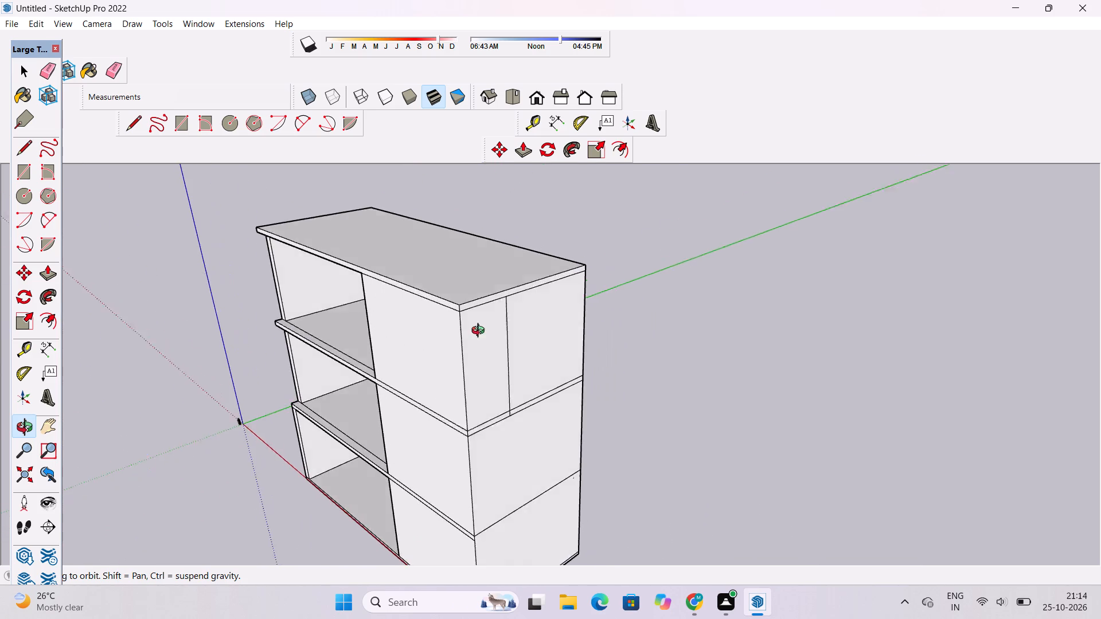
left_click_drag(481, 332, 481, 331)
key("e")
scroll(479, 341, "up", 3)
left_click_drag(516, 312, 497, 329)
scroll(510, 315, "down", 4)
scroll(510, 371, "up", 8)
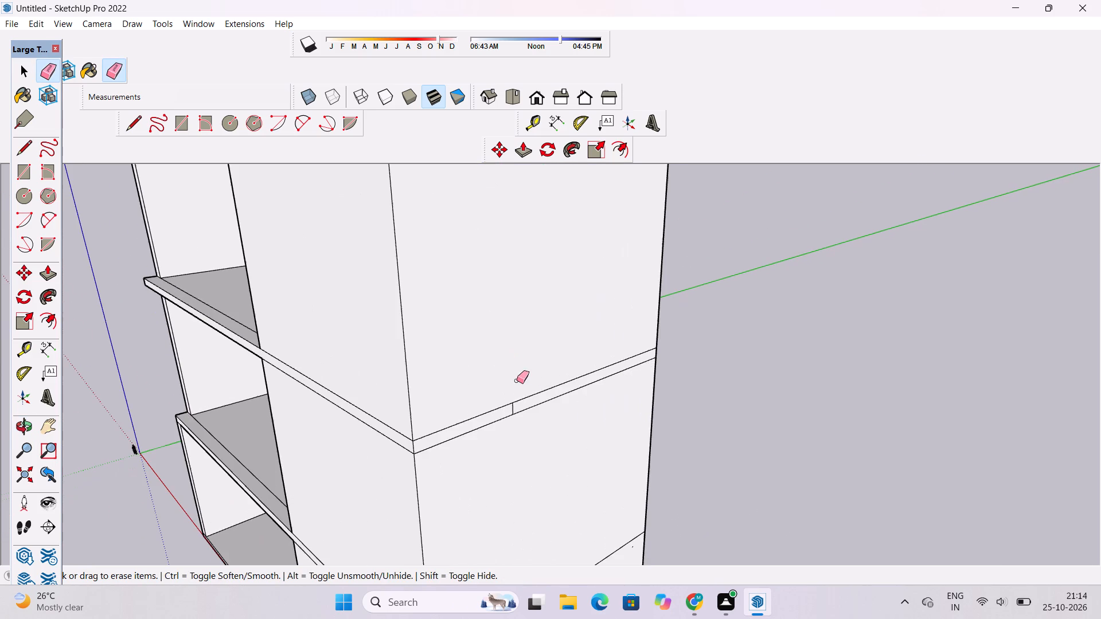
left_click_drag(525, 368, 522, 414)
scroll(479, 304, "down", 7)
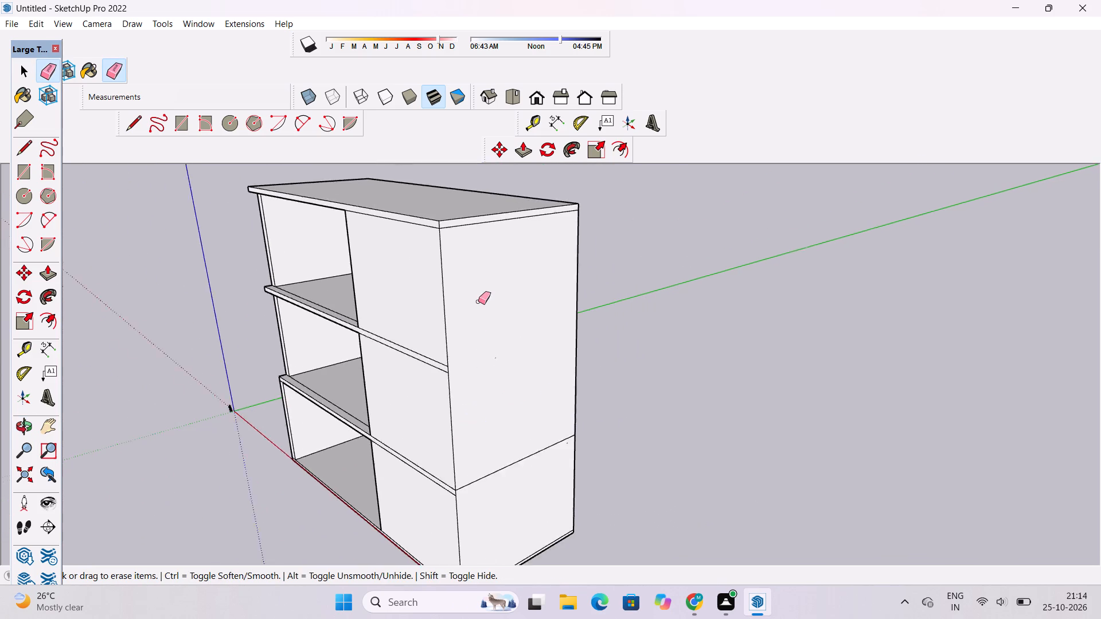
scroll(478, 301, "down", 2)
left_click_drag(519, 381, 515, 464)
scroll(518, 465, "down", 4)
scroll(514, 317, "up", 3)
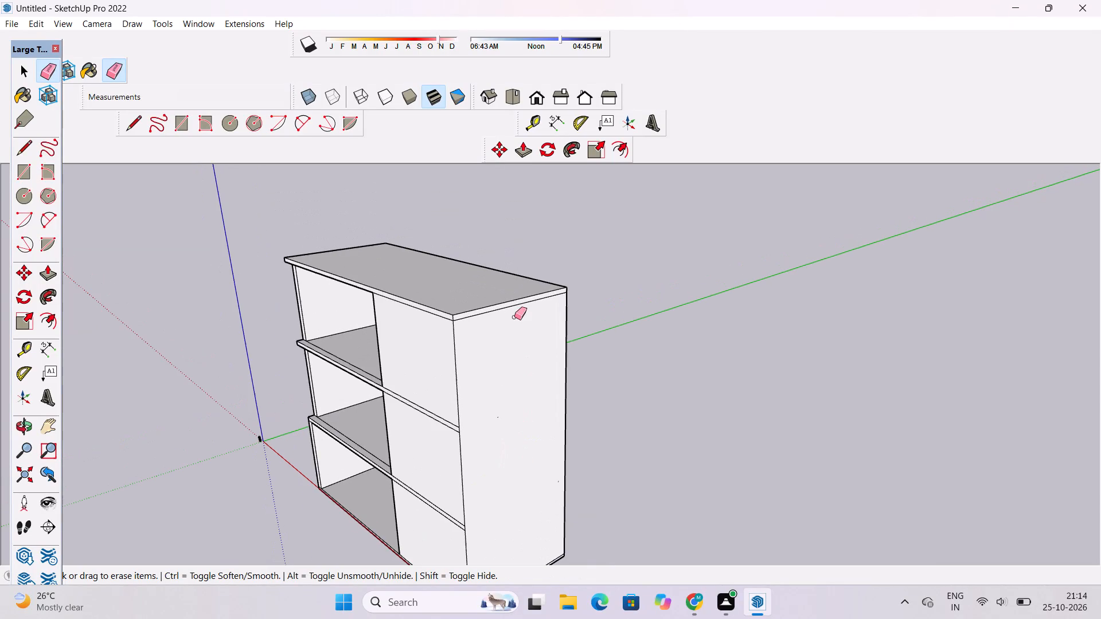
Draw a vertical line across the front face of each intermediate slab where the open rooms meet the enclosed rooms.
key("o")
left_click_drag(344, 371, 649, 317)
scroll(667, 305, "down", 6)
left_click_drag(591, 374, 651, 434)
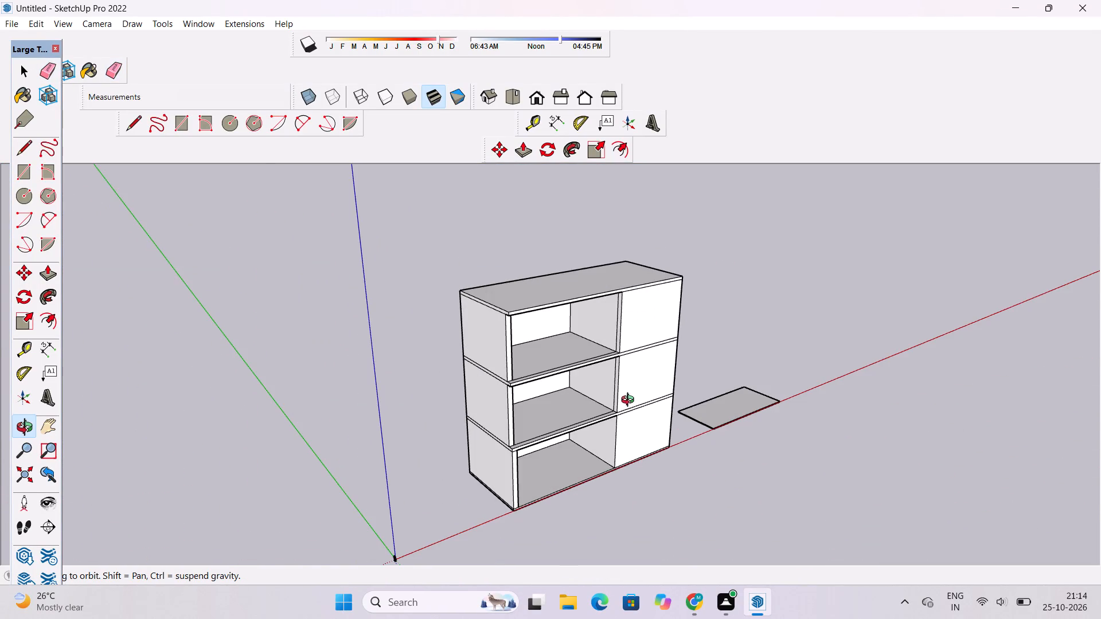
scroll(624, 398, "up", 2)
left_click_drag(614, 397, 573, 407, "shift")
left_click_drag(607, 438, 447, 421)
scroll(627, 406, "up", 5)
left_click_drag(615, 420, 610, 429, "shift")
left_click_drag(611, 440, 574, 404)
scroll(485, 335, "up", 2)
left_click_drag(473, 306, 495, 331, "shift")
scroll(474, 316, "up", 1)
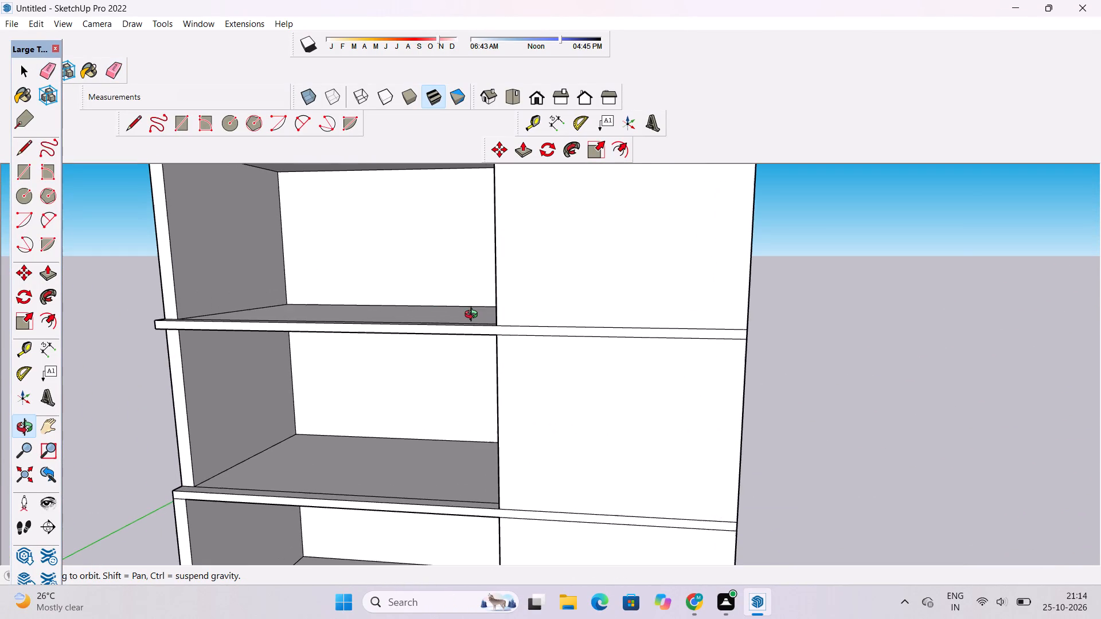
left_click_drag(473, 317, 481, 330, "shift")
left_click_drag(498, 335, 530, 336)
scroll(521, 370, "up", 2)
left_click_drag(536, 347, 515, 346, "shift")
scroll(512, 344, "up", 1)
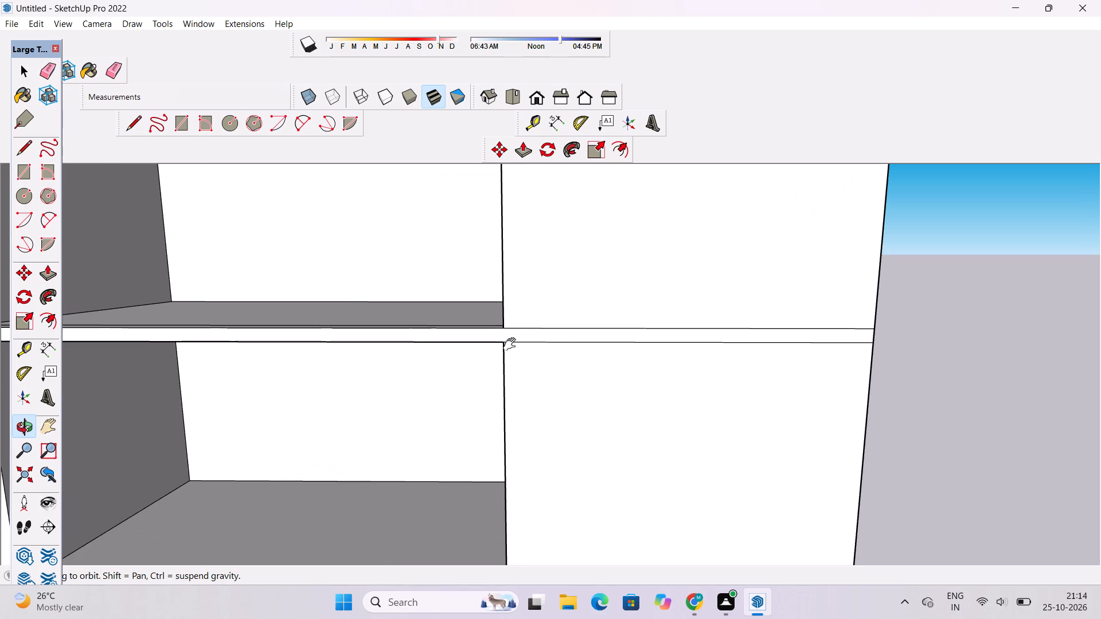
left_click(512, 344, "shift")
key("l")
scroll(512, 343, "up", 7)
left_click(497, 314)
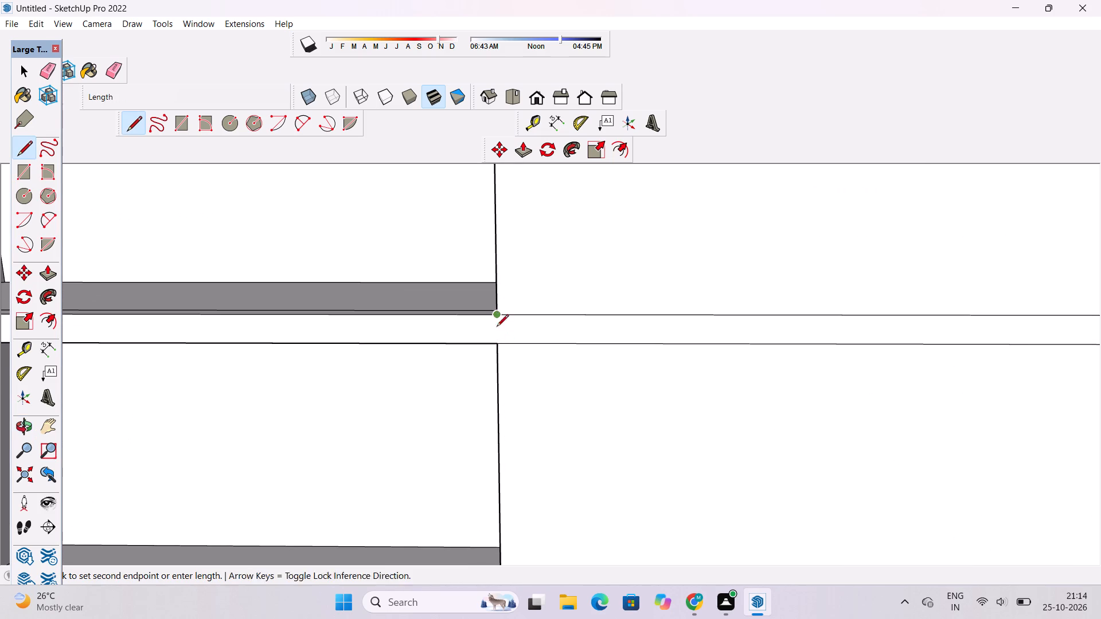
left_click(498, 346)
scroll(503, 273, "down", 15)
scroll(497, 410, "up", 6)
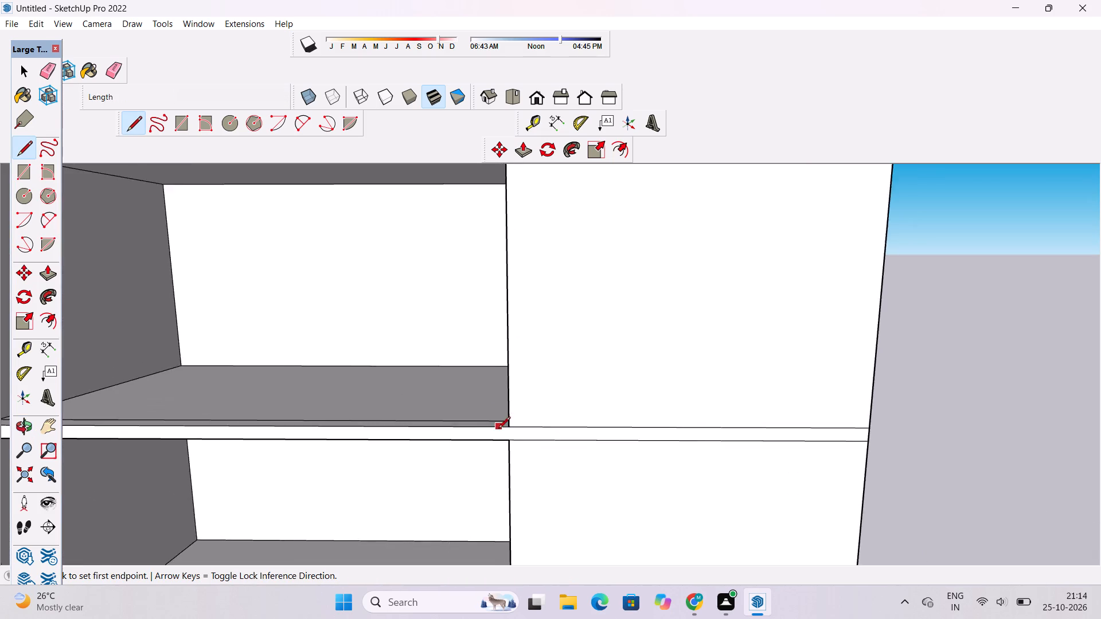
scroll(498, 429, "up", 15)
left_click(496, 418)
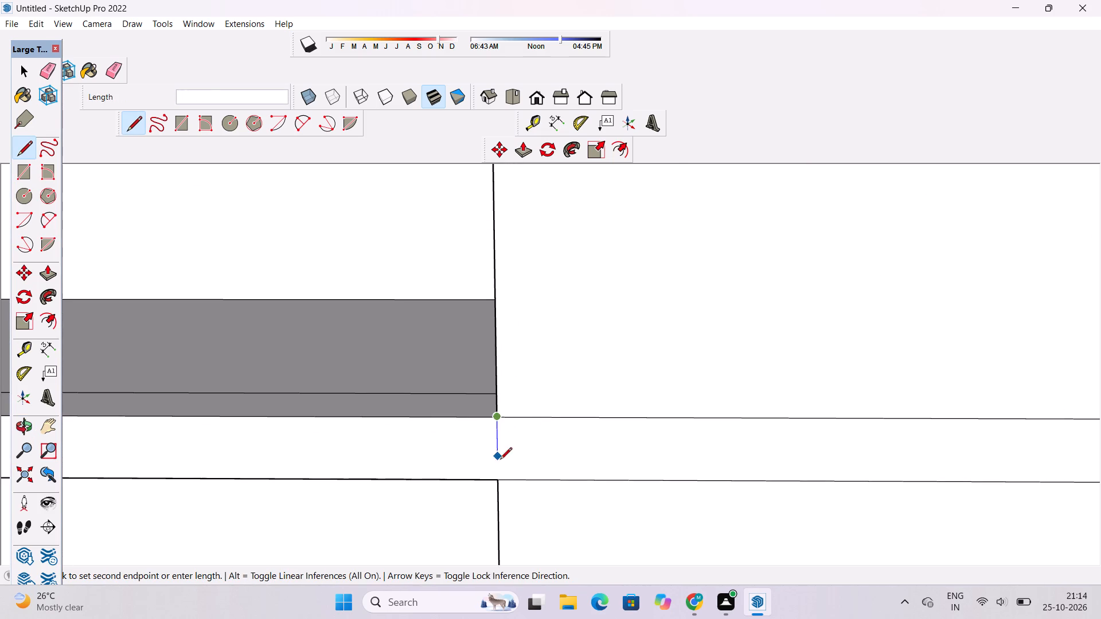
left_click(502, 479)
scroll(496, 428, "down", 20)
scroll(496, 428, "down", 1)
scroll(494, 481, "up", 1)
scroll(501, 488, "down", 5)
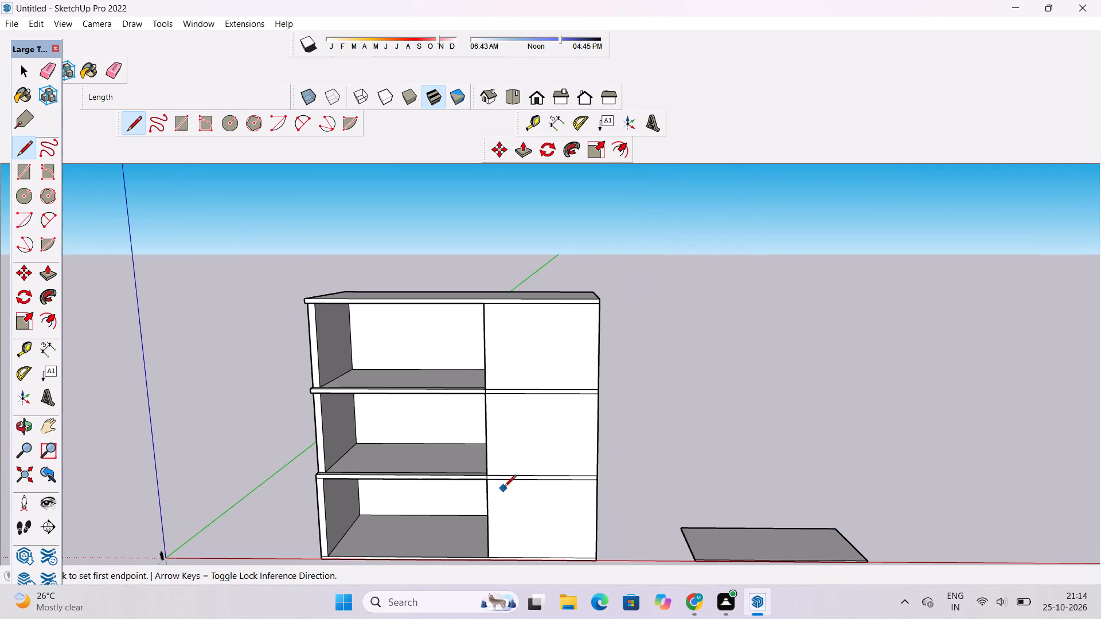
scroll(537, 433, "down", 2)
Erase the vertical partition lines on the third-storey rear wall and the short seam on the roof slab's rear face.
key("o")
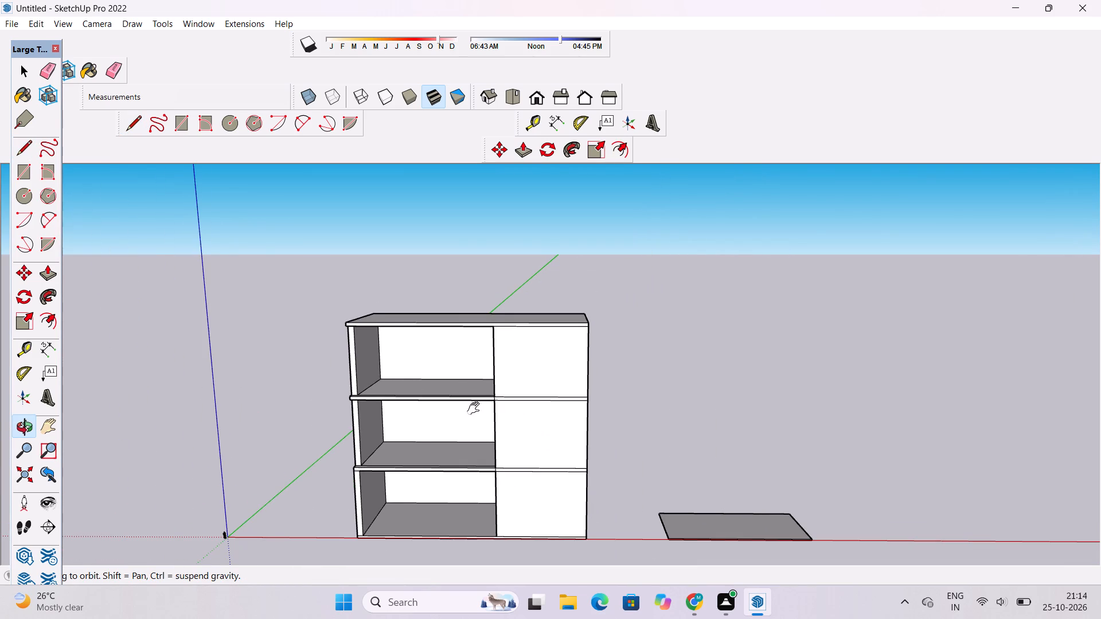
left_click_drag(478, 405, 494, 387, "shift")
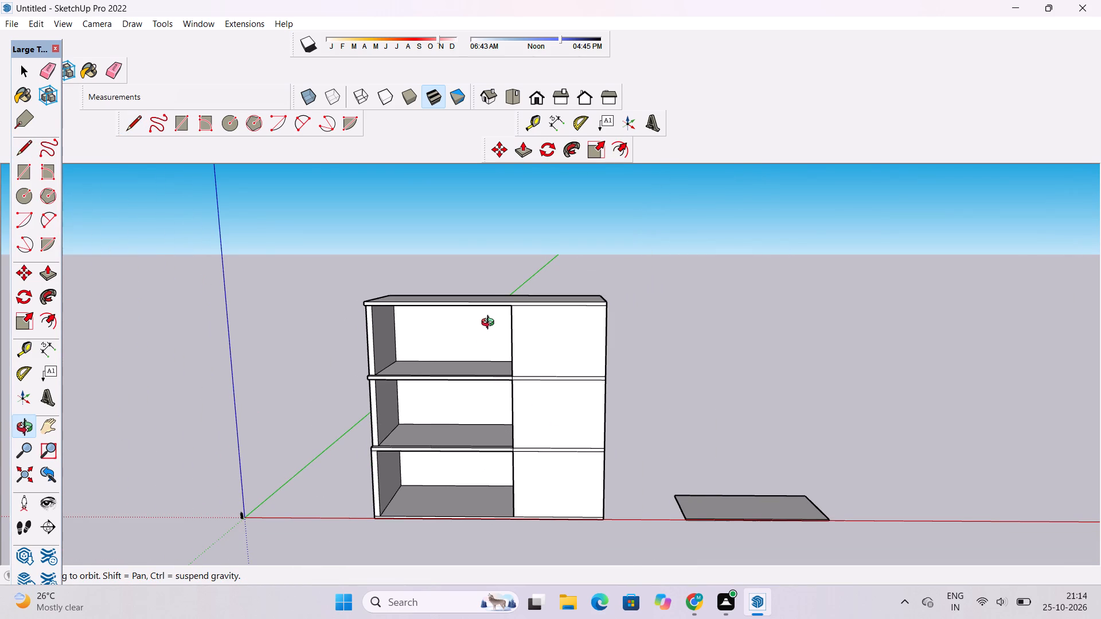
scroll(516, 312, "up", 3)
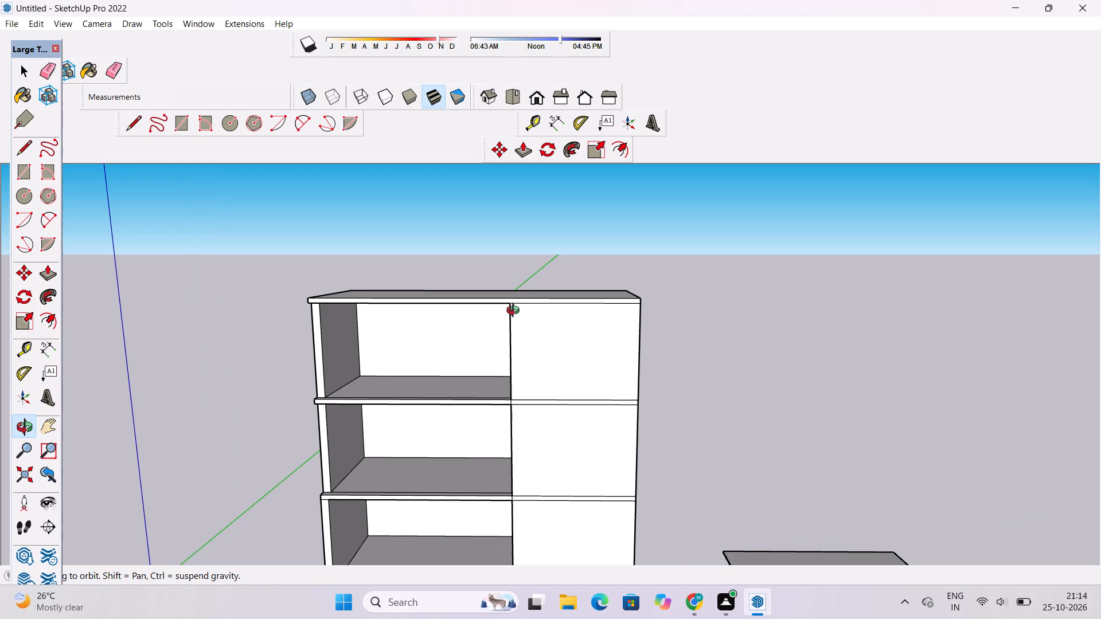
scroll(444, 370, "down", 4)
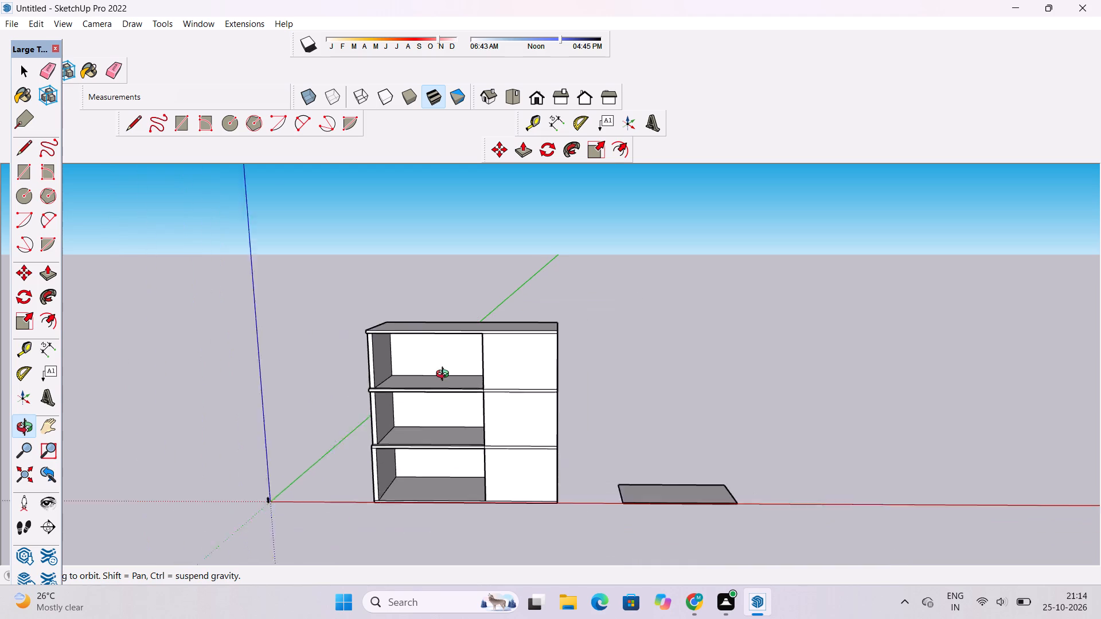
scroll(445, 375, "down", 2)
scroll(518, 343, "up", 5)
scroll(568, 334, "down", 5)
left_click_drag(718, 362, 314, 407)
scroll(446, 405, "down", 5)
left_click_drag(586, 463, 477, 423)
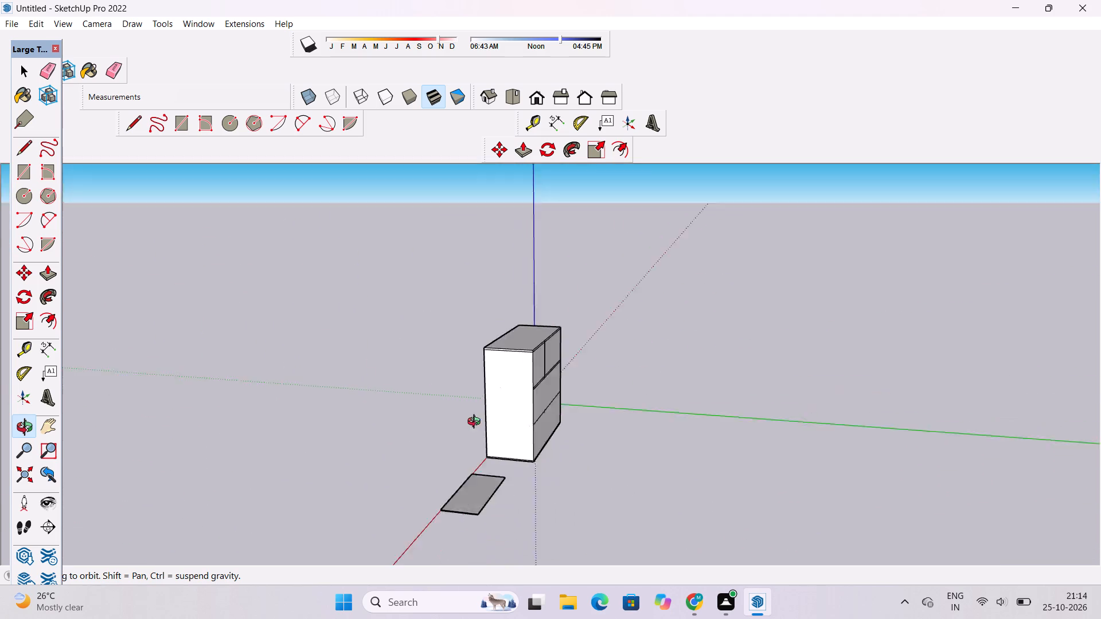
left_click_drag(477, 423, 319, 397)
scroll(531, 321, "up", 15)
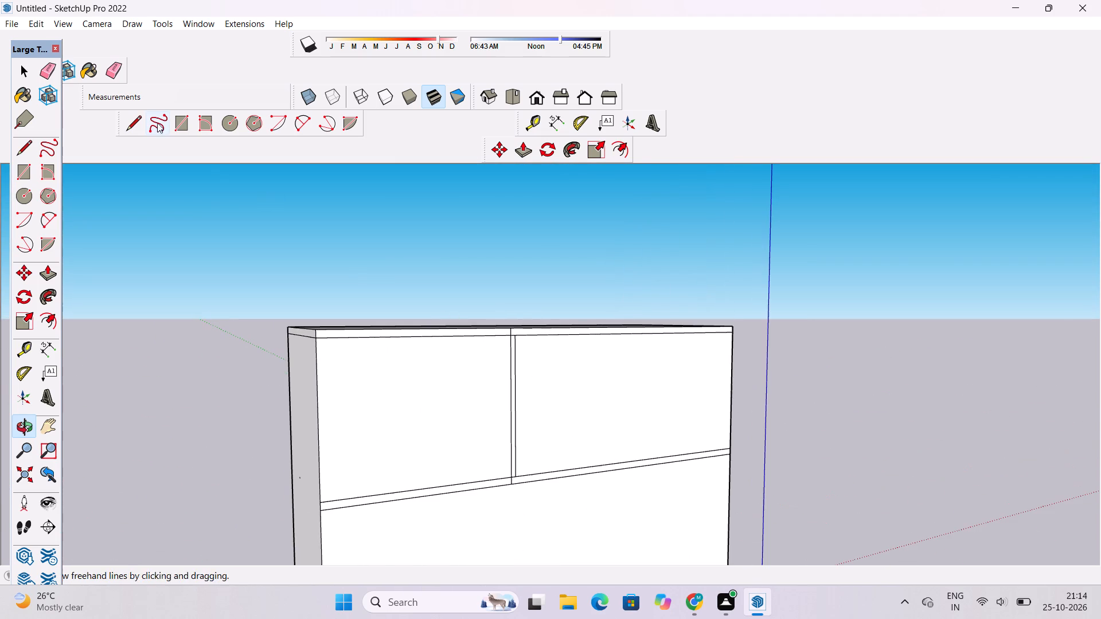
left_click(110, 63)
scroll(489, 365, "up", 6)
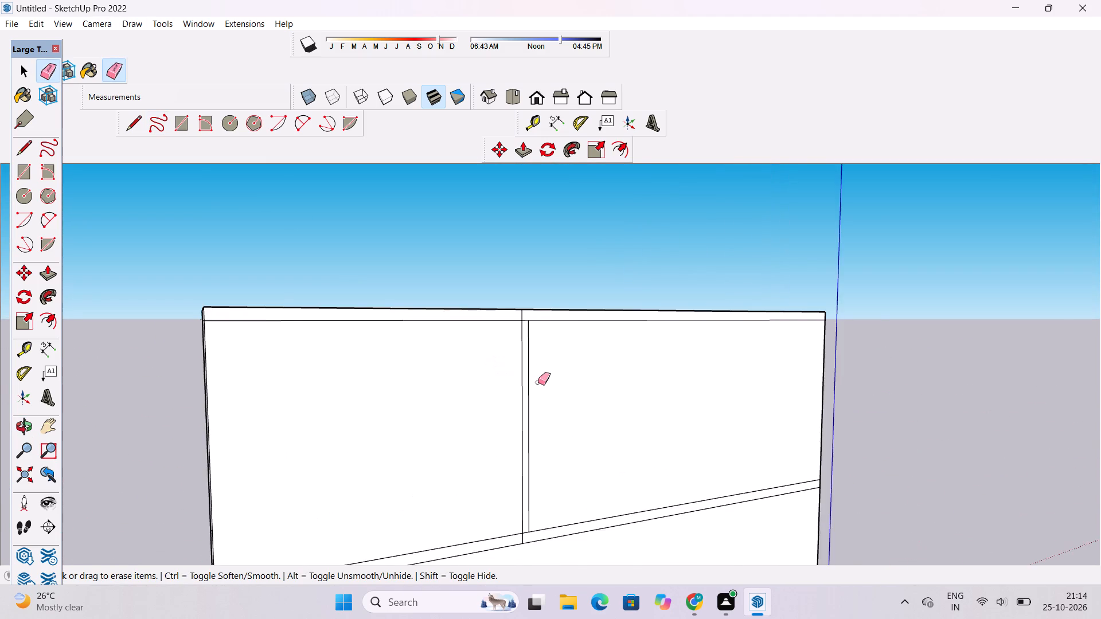
left_click_drag(540, 379, 499, 409)
scroll(502, 369, "down", 10)
scroll(530, 488, "up", 5)
scroll(456, 288, "up", 2)
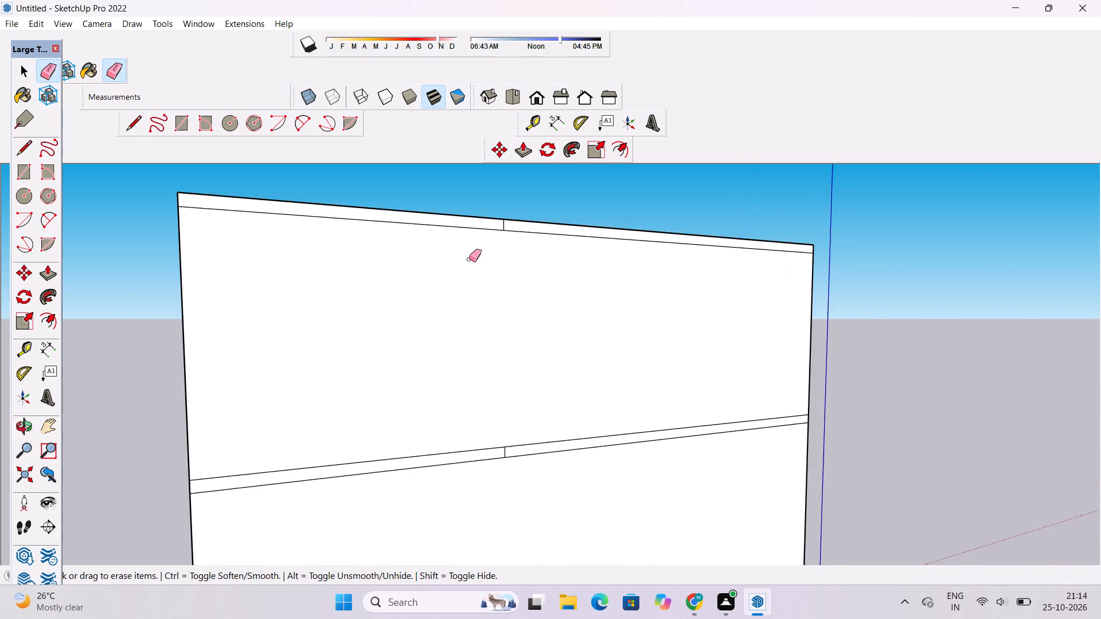
scroll(479, 450, "down", 5)
scroll(482, 307, "up", 10)
left_click(506, 326)
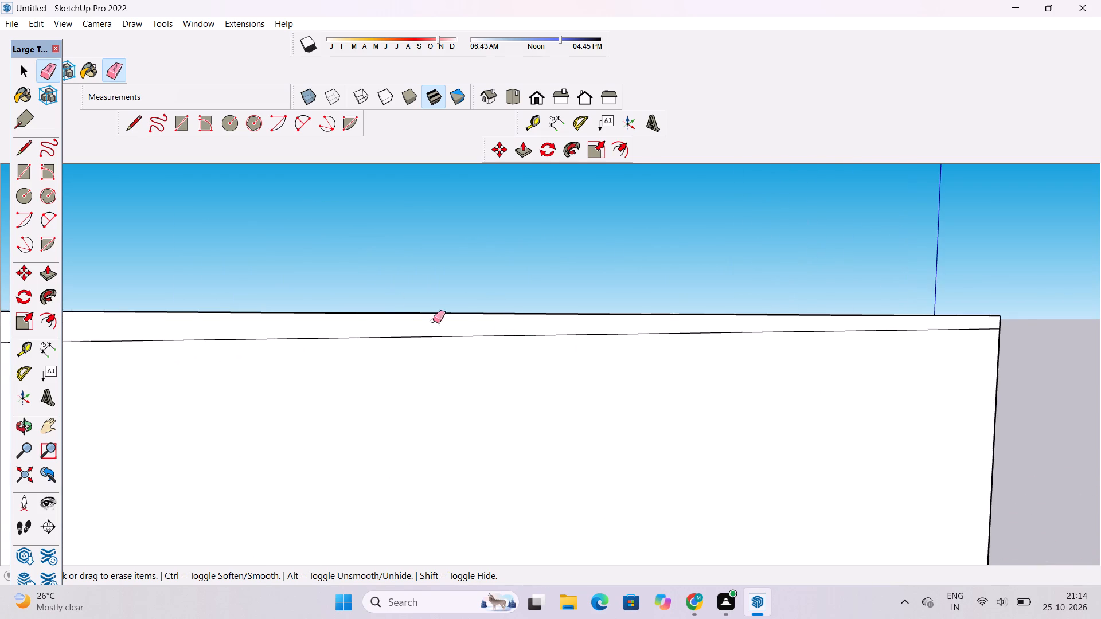
Erase the remaining short seam and the intermediate slab edge lines across the building's rear wall.
scroll(364, 282, "down", 11)
scroll(407, 456, "up", 11)
left_click(419, 408)
left_click_drag(424, 374, 423, 430)
scroll(433, 393, "down", 6)
left_click_drag(448, 380, 442, 416)
left_click_drag(423, 390, 423, 408)
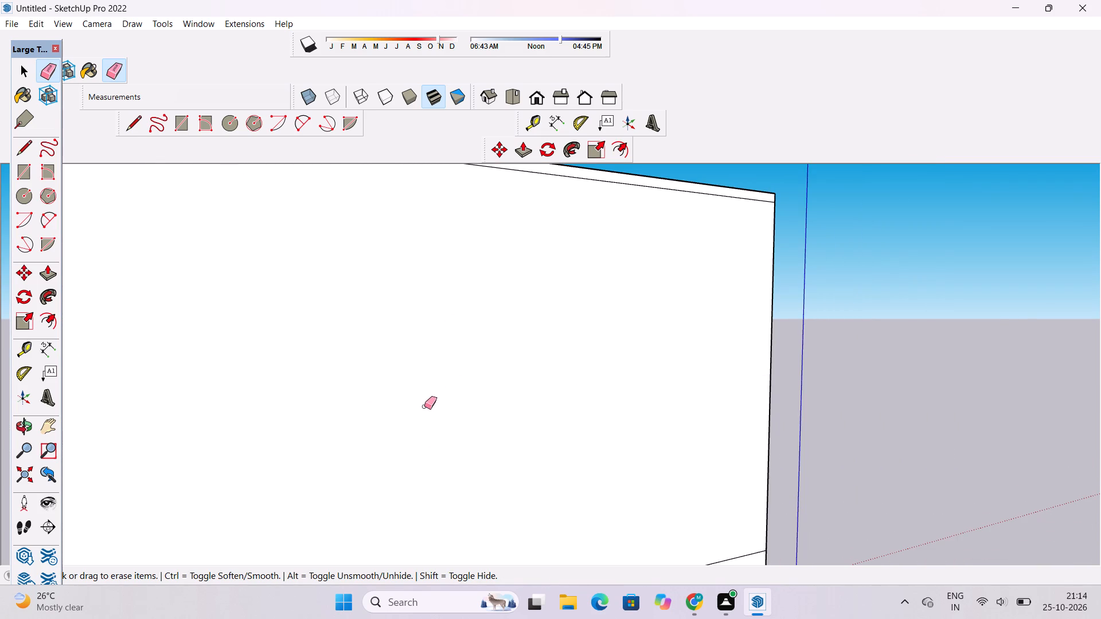
scroll(442, 385, "down", 7)
scroll(436, 360, "up", 1)
scroll(400, 321, "down", 5)
left_click_drag(432, 434, 434, 467)
left_click_drag(456, 420, 456, 455)
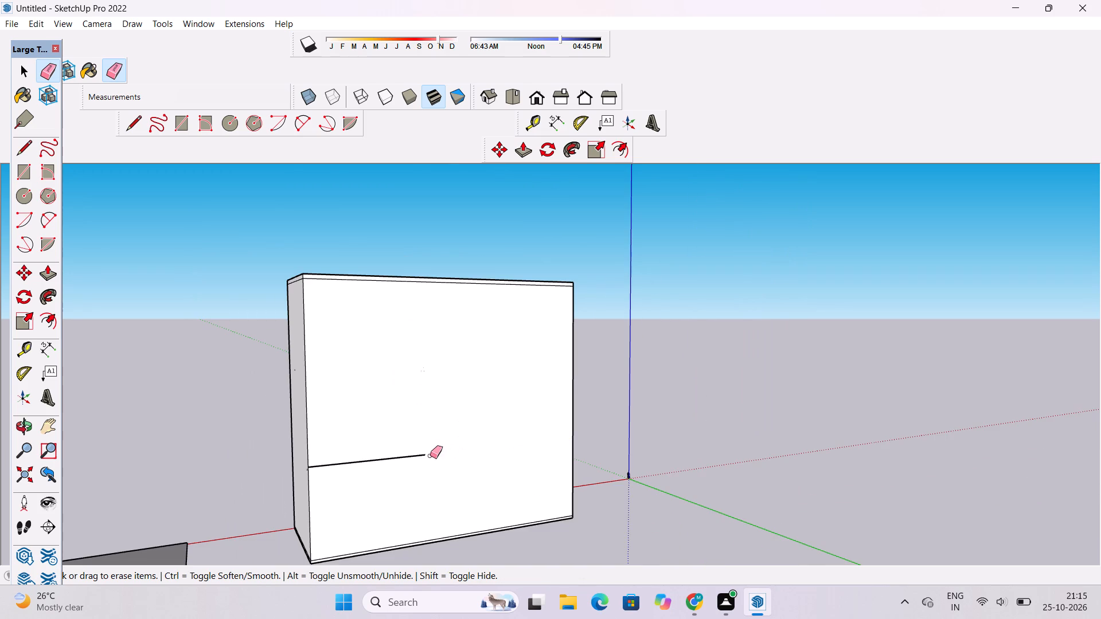
left_click_drag(414, 449, 413, 463)
Examine the whole building from the side and front.
left_click(21, 425)
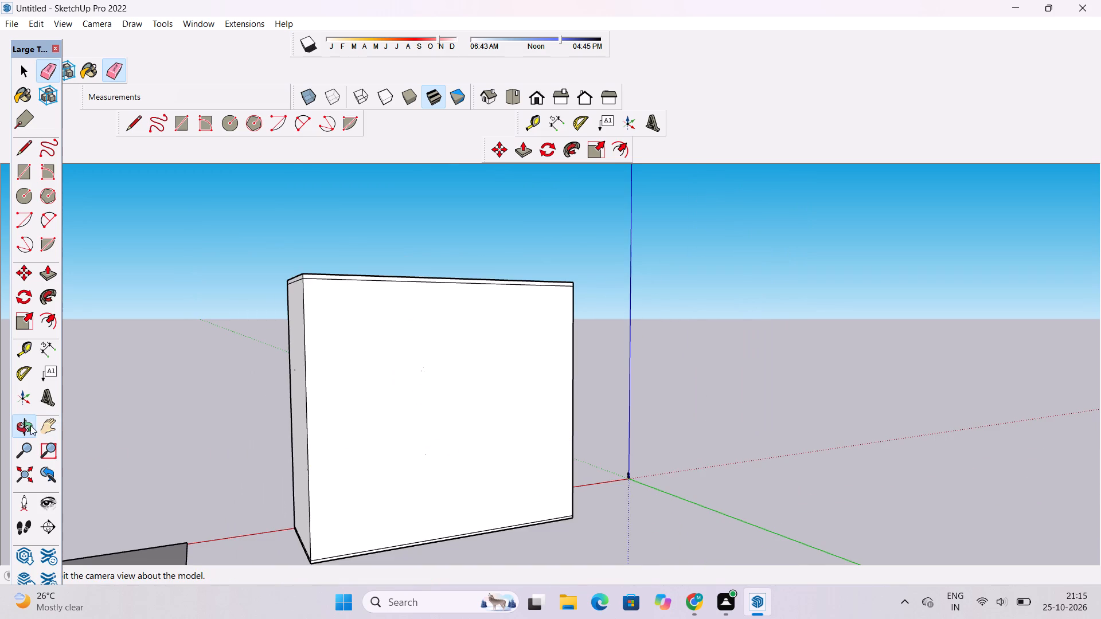
scroll(329, 432, "down", 8)
left_click_drag(740, 400, 158, 445)
scroll(636, 372, "down", 4)
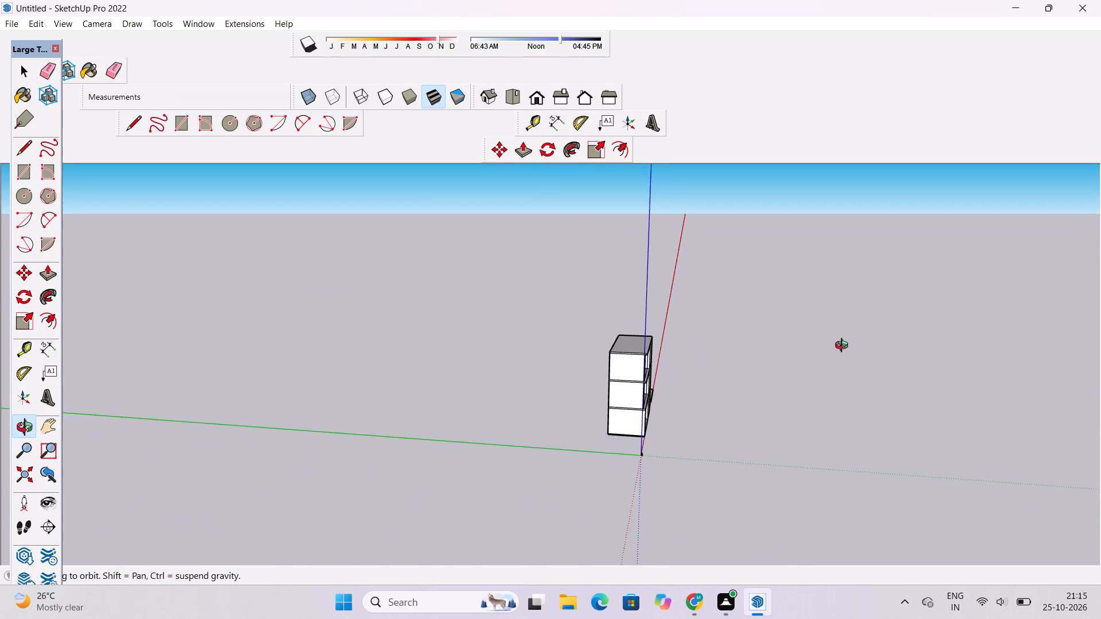
left_click_drag(851, 345, 512, 322)
scroll(450, 365, "up", 1)
left_click_drag(465, 375, 645, 382)
scroll(602, 377, "down", 4)
scroll(564, 394, "up", 8)
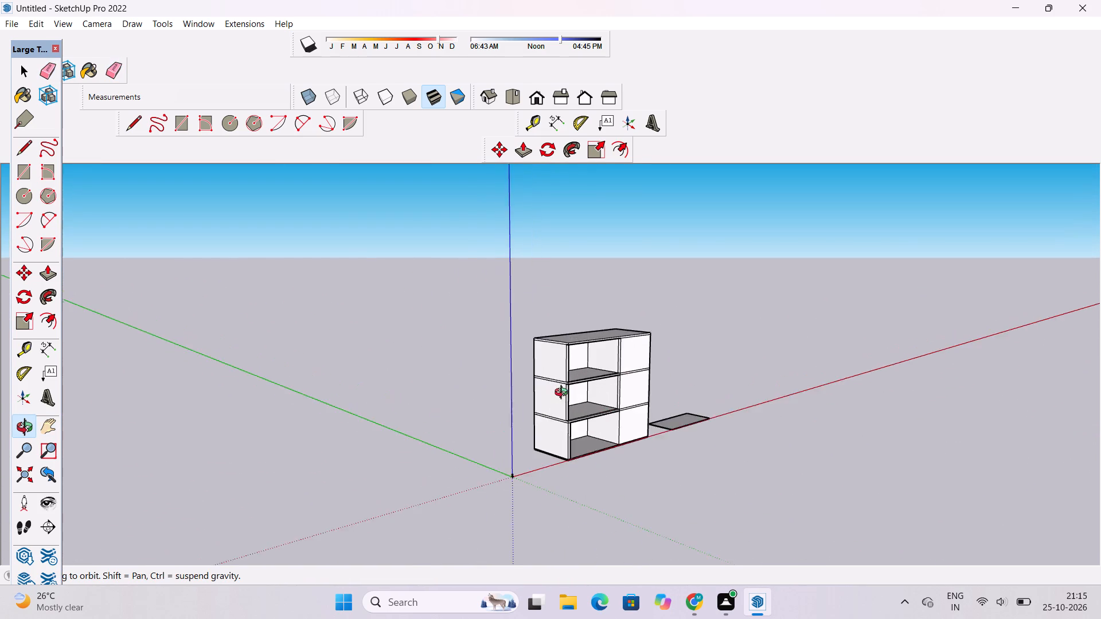
Erase the intermediate slab edge lines across the outer end wall beside the open rooms.
scroll(564, 394, "up", 3)
left_click(114, 61)
scroll(563, 383, "up", 2)
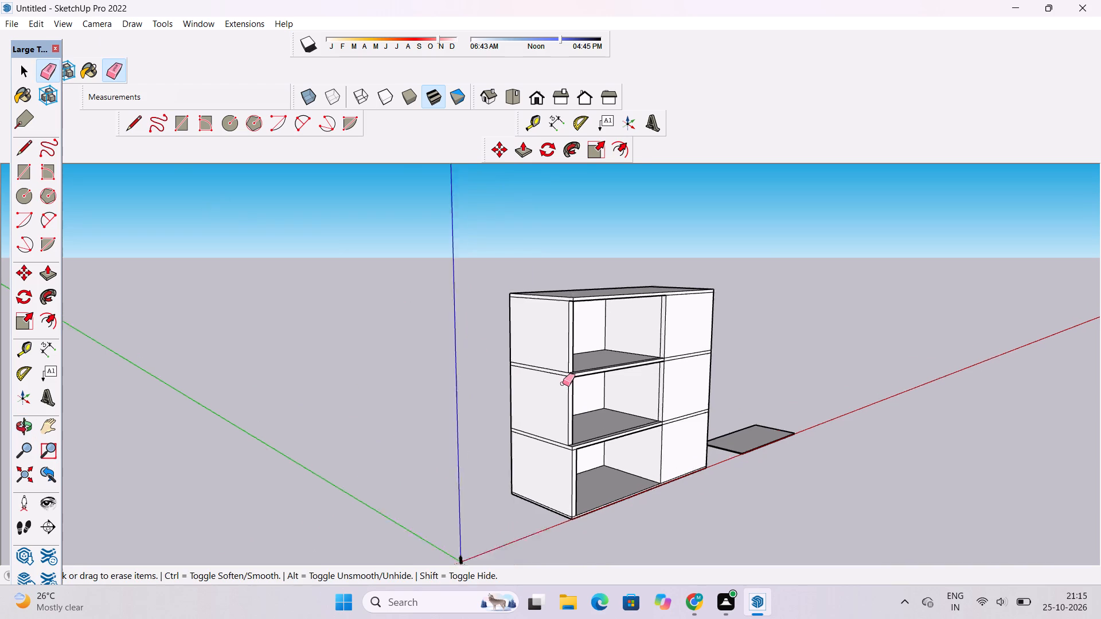
scroll(563, 383, "up", 3)
left_click_drag(546, 322, 538, 367)
left_click_drag(545, 354, 547, 382)
scroll(539, 460, "up", 5)
left_click_drag(538, 428, 539, 491)
Erase the remaining short seam at the rear edge of the end wall beside the open rooms.
left_click(19, 425)
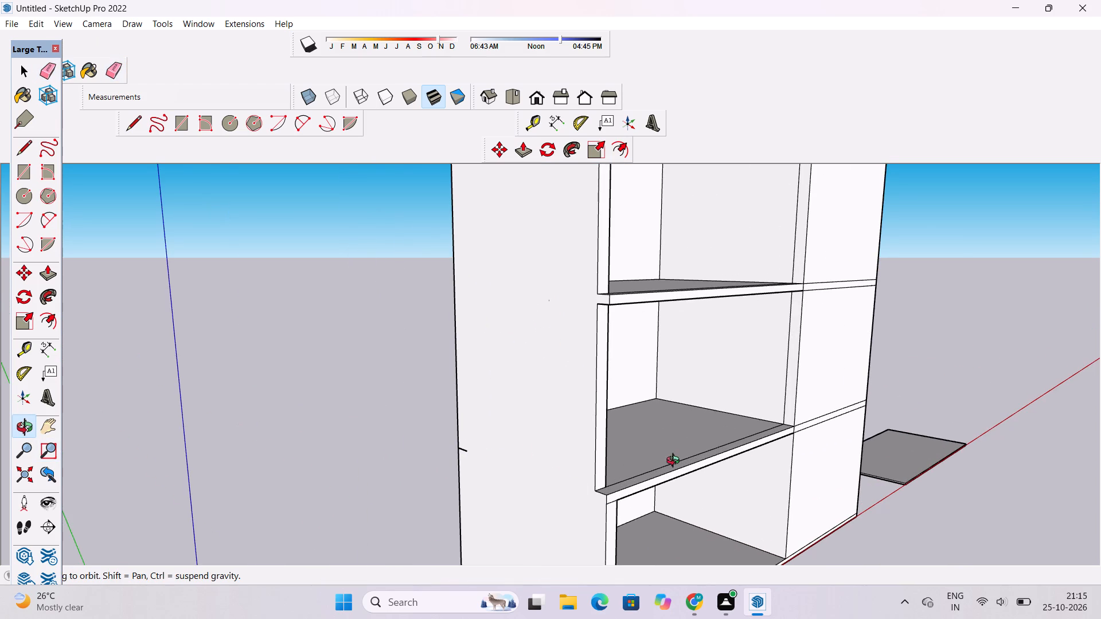
left_click_drag(778, 462, 696, 441)
left_click_drag(577, 434, 699, 460)
scroll(589, 456, "down", 5)
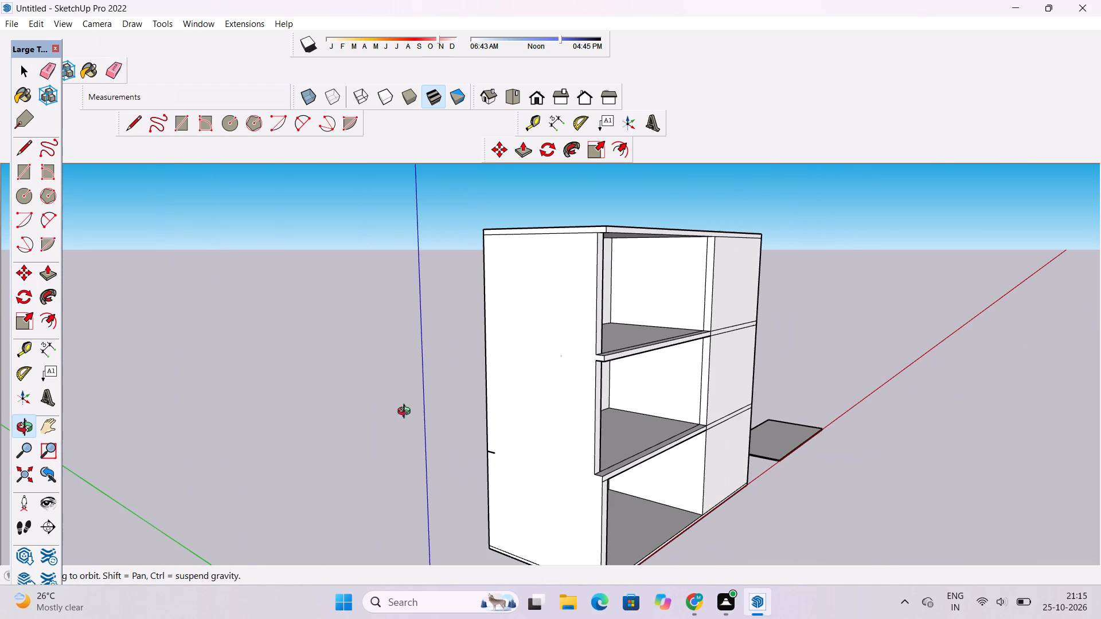
left_click_drag(117, 69, 123, 79)
scroll(373, 250, "down", 3)
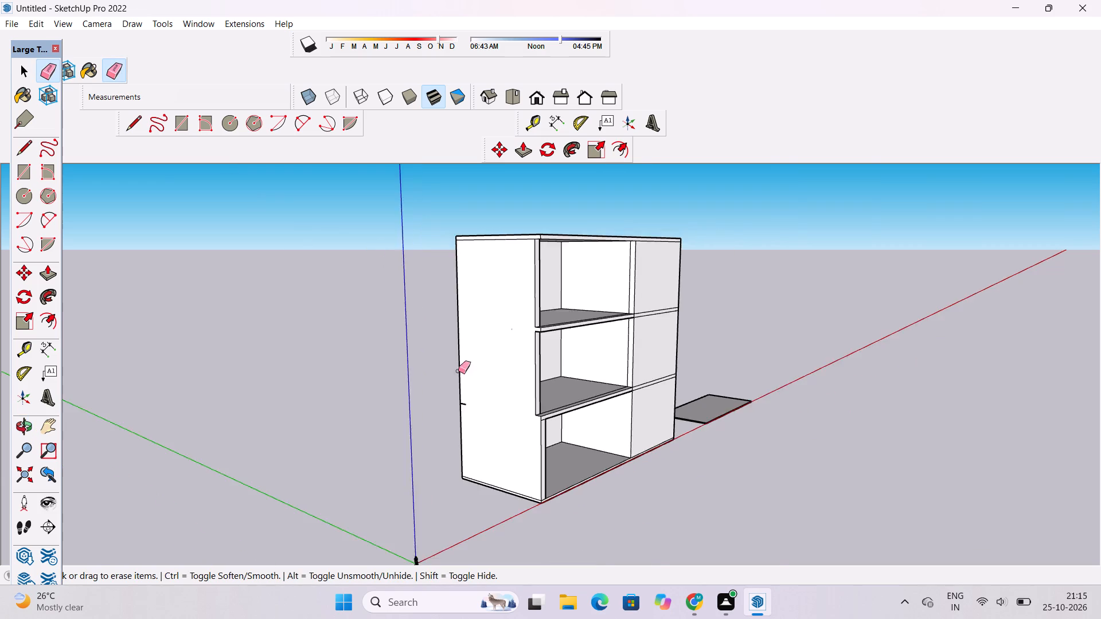
scroll(460, 375, "up", 18)
left_click_drag(458, 393, 458, 409)
scroll(405, 403, "down", 8)
Examine the building's end wall, front and roof from several angles.
key("o")
scroll(440, 361, "down", 6)
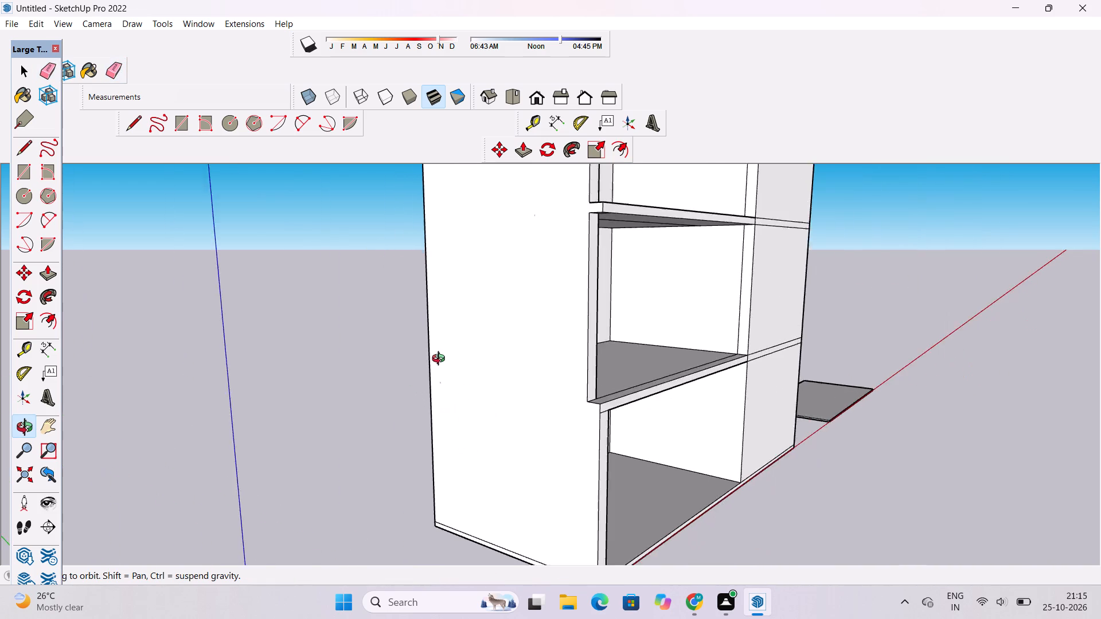
scroll(441, 360, "down", 6)
left_click_drag(557, 375, 546, 320)
left_click_drag(588, 321, 502, 334)
scroll(452, 319, "down", 5)
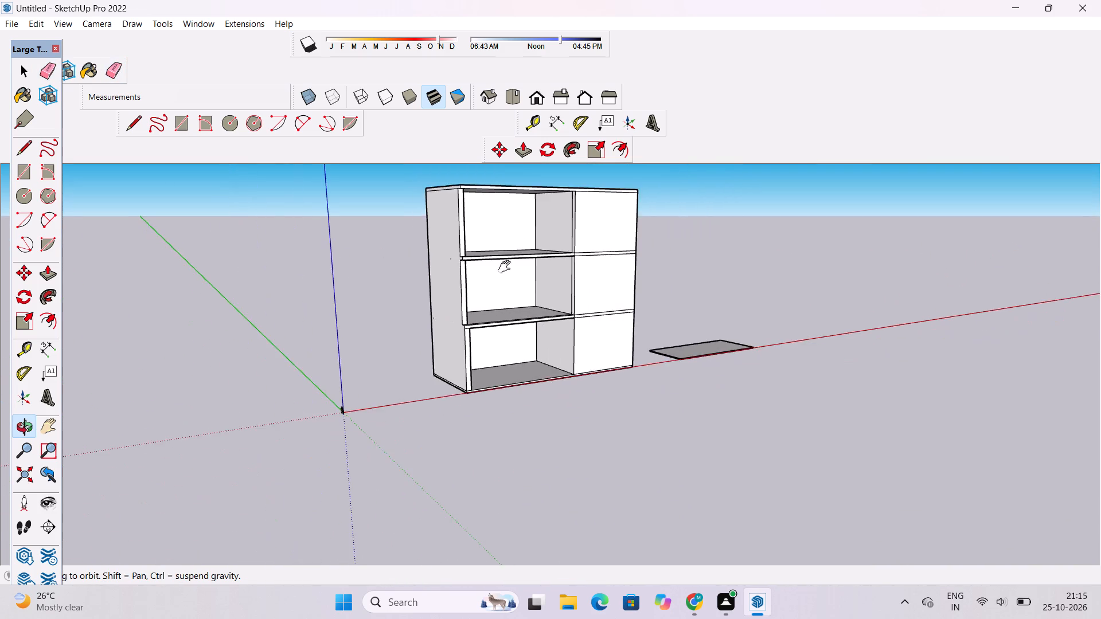
left_click_drag(507, 267, 513, 333, "shift")
scroll(518, 335, "up", 5)
left_click_drag(530, 332, 436, 367)
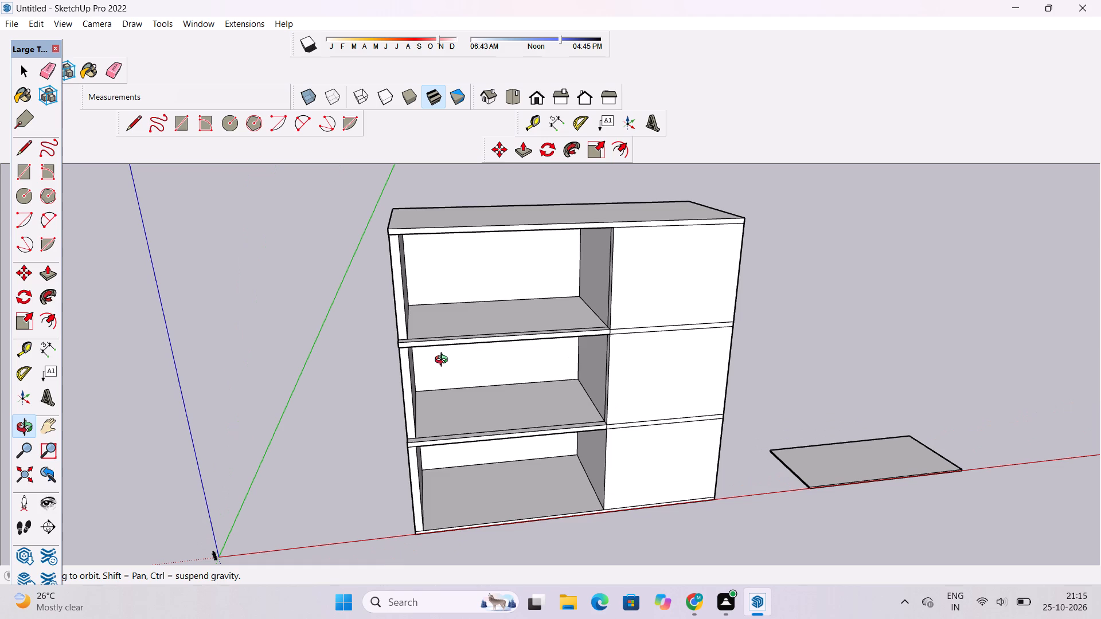
left_click_drag(432, 362, 243, 382, "shift")
left_click_drag(256, 382, 358, 382)
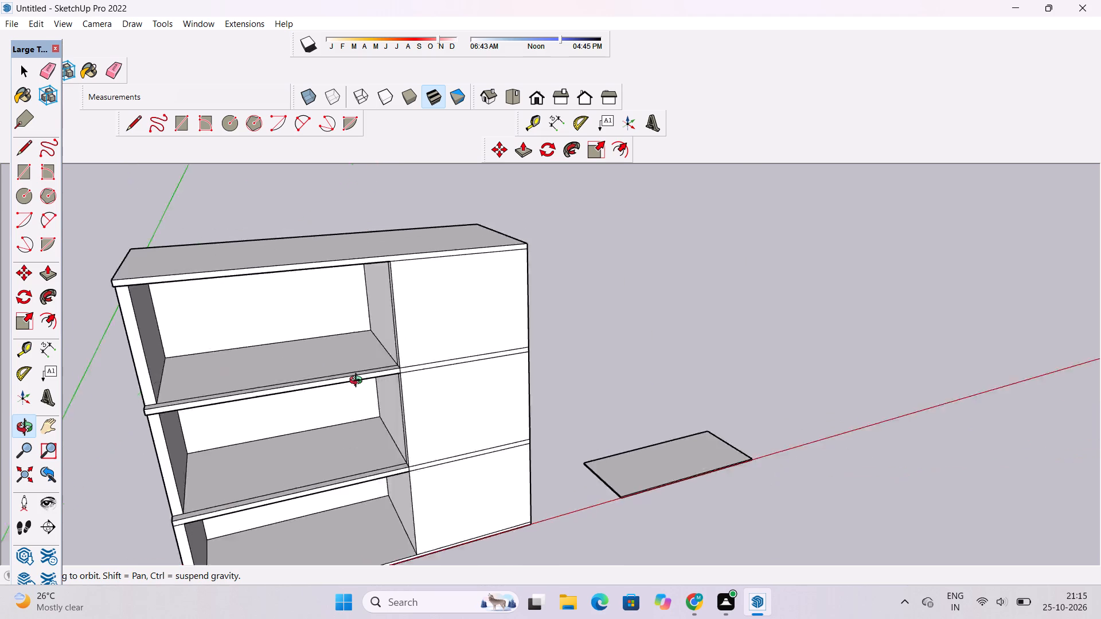
left_click_drag(358, 382, 412, 378)
scroll(353, 386, "down", 5)
left_click_drag(186, 469, 282, 426, "shift")
scroll(330, 425, "up", 3)
left_click_drag(396, 393, 341, 405, "shift")
scroll(295, 408, "up", 7, "shift")
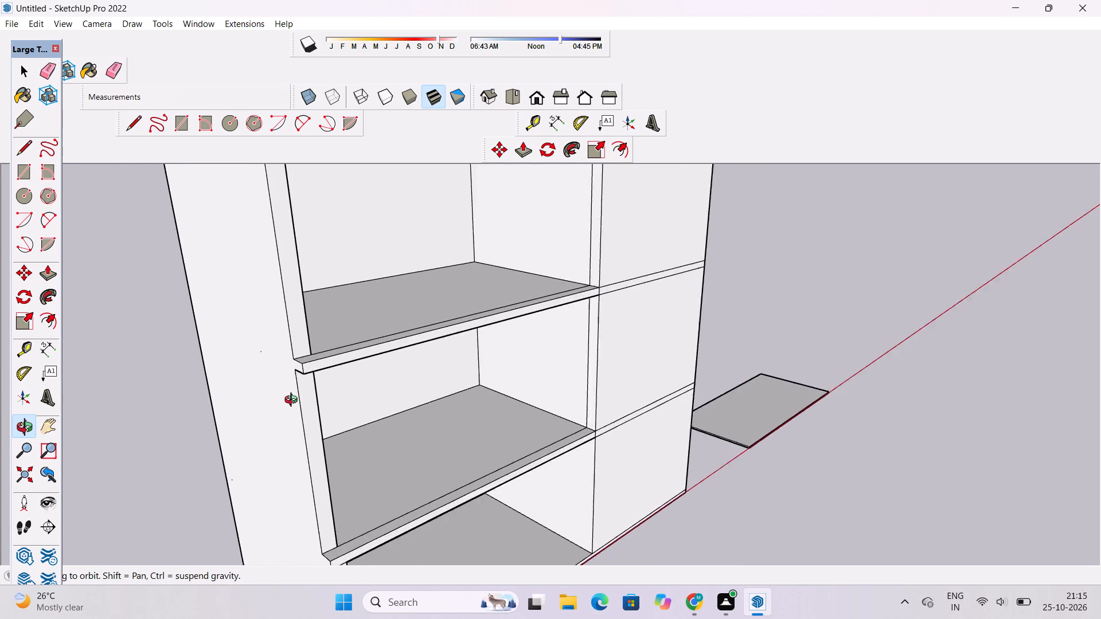
Draw a short vertical line on the end wall, closing off the projecting end of the upper intermediate slab.
scroll(294, 401, "up", 1, "shift")
left_click_drag(280, 390, 290, 405)
left_click_drag(295, 405, 367, 394, "shift")
scroll(413, 377, "up", 3)
left_click_drag(401, 373, 340, 386, "shift")
left_click_drag(339, 386, 430, 377)
scroll(432, 375, "down", 4)
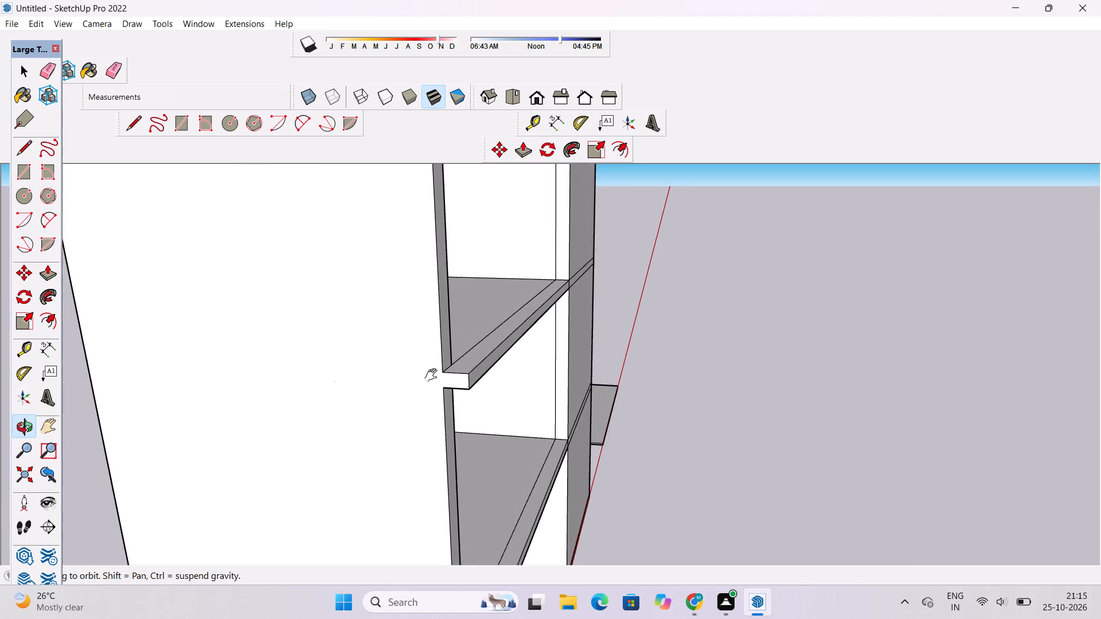
left_click_drag(434, 375, 394, 380, "shift")
scroll(416, 418, "up", 7, "shift")
left_click_drag(389, 371, 378, 374, "shift")
key("l")
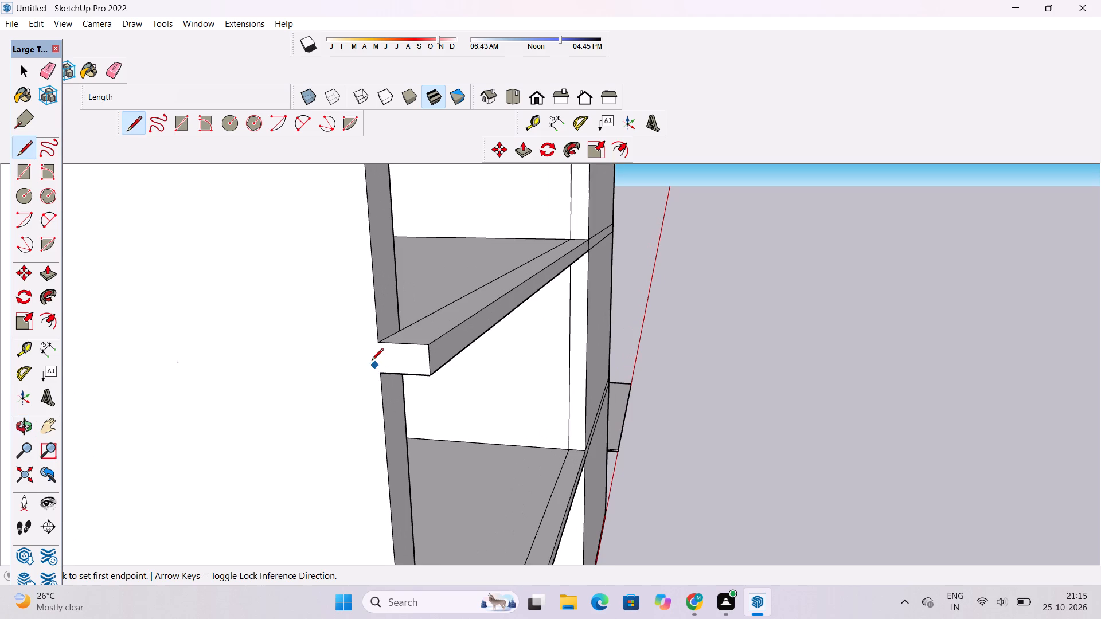
scroll(372, 361, "up", 3)
left_click(381, 336)
left_click(384, 381)
scroll(341, 304, "down", 2)
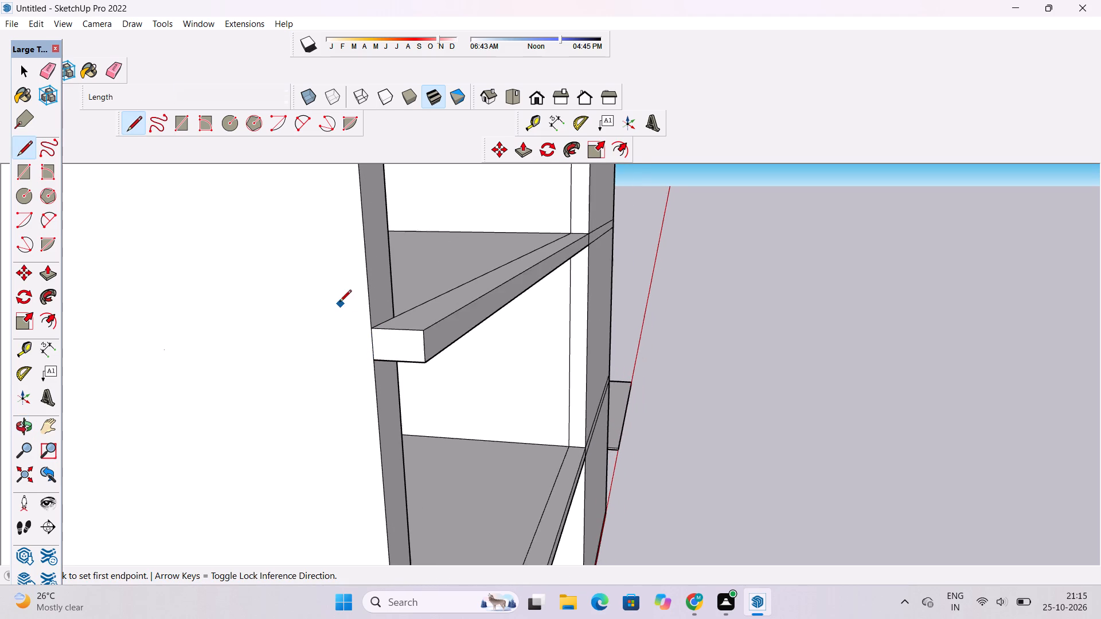
Draw a vertical line and a 5' bottom line to outline the projecting end of the lower intermediate slab.
scroll(339, 303, "down", 18)
scroll(360, 448, "up", 15)
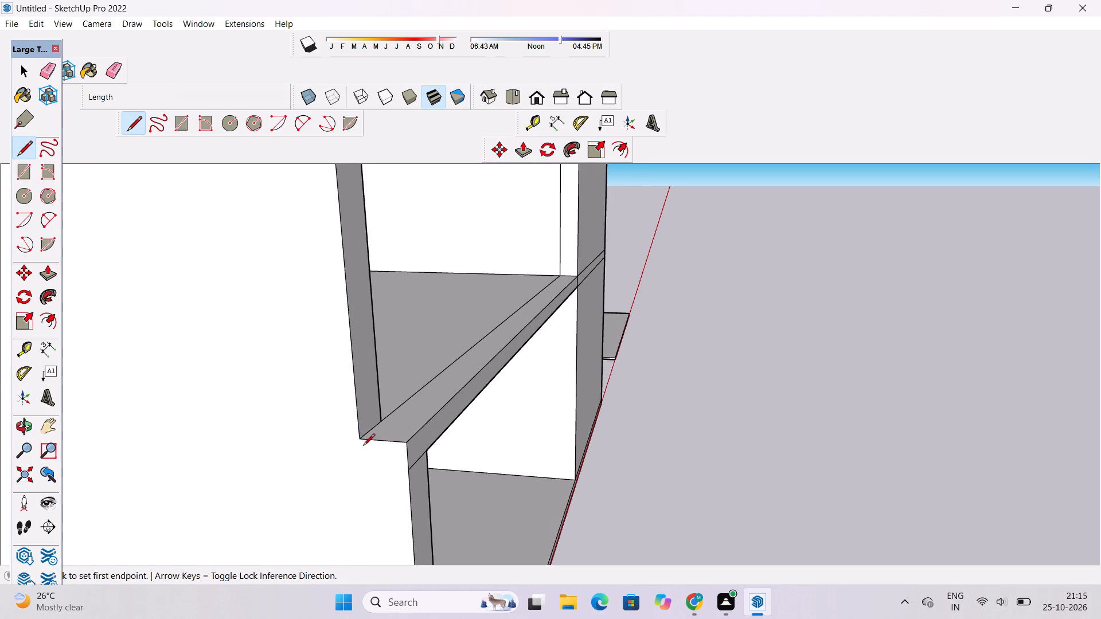
scroll(333, 400, "down", 7)
scroll(337, 446, "up", 6)
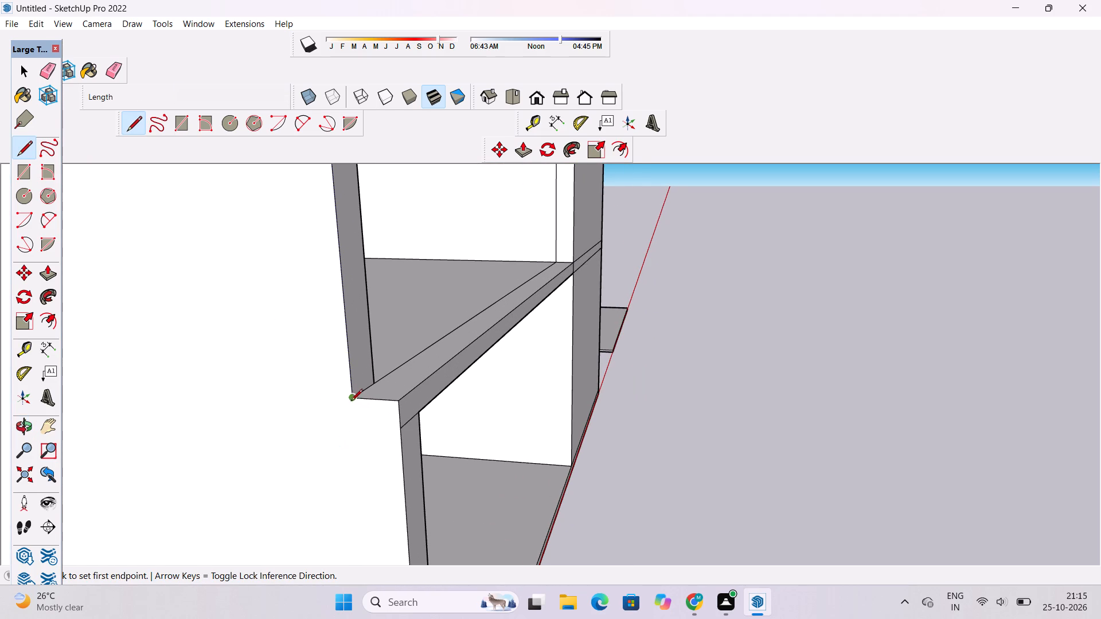
left_click(350, 401)
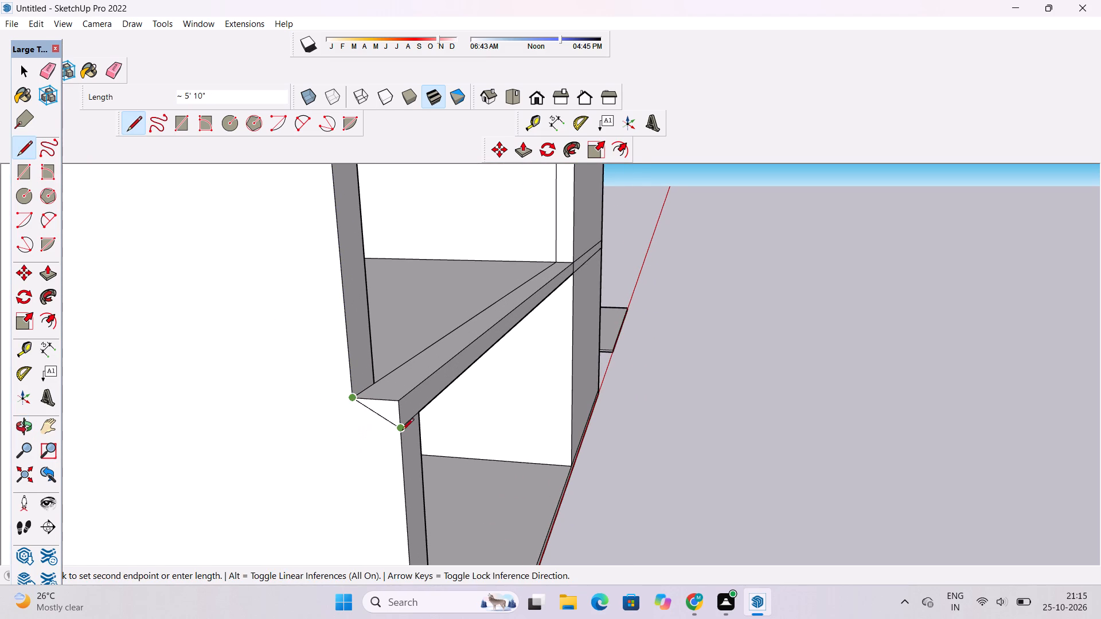
left_click(350, 429)
left_click(399, 430)
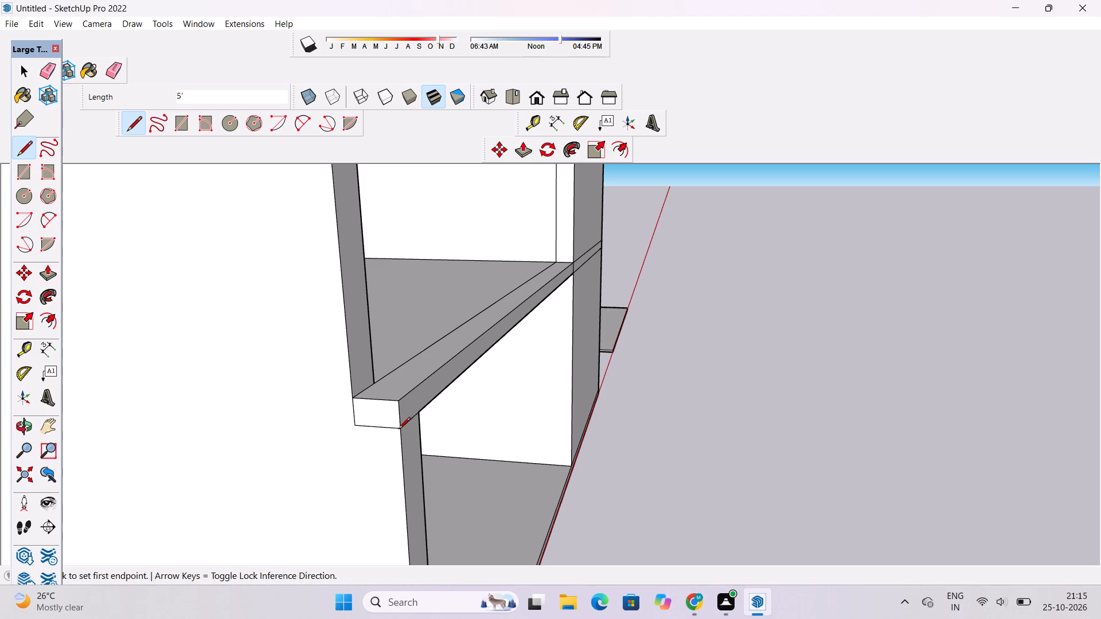
key("space")
Examine the end wall and the open rooms from the side and the front.
type("o")
scroll(447, 417, "down", 6)
left_click_drag(487, 445, 411, 419)
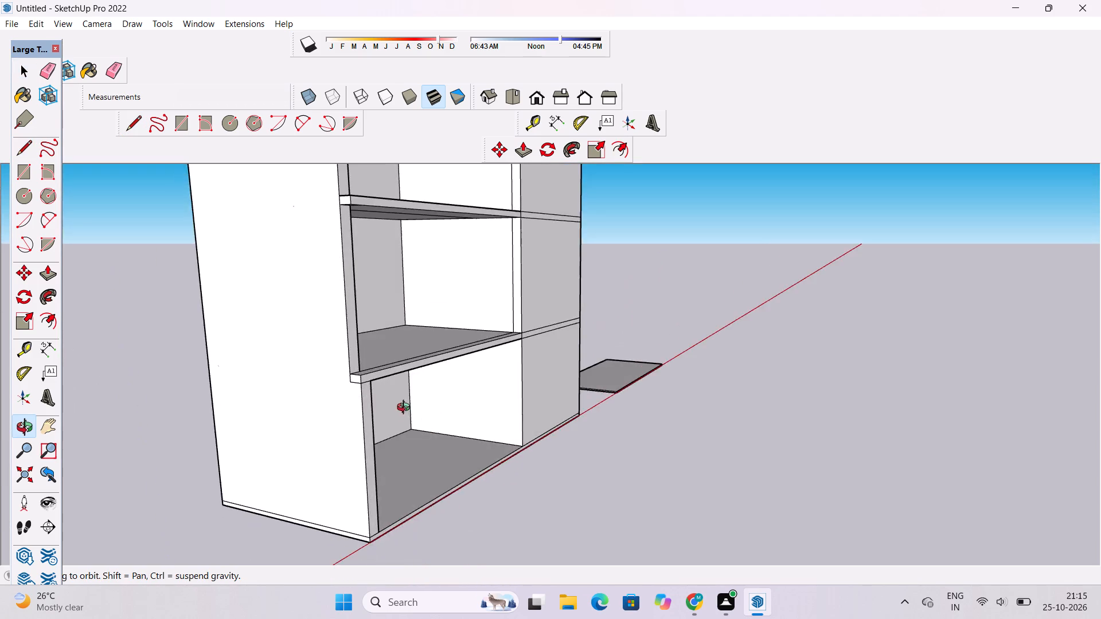
scroll(409, 405, "down", 5)
left_click_drag(423, 399, 444, 437, "shift")
scroll(455, 361, "up", 4)
left_click_drag(503, 383, 510, 408, "shift")
left_click_drag(518, 408, 383, 390)
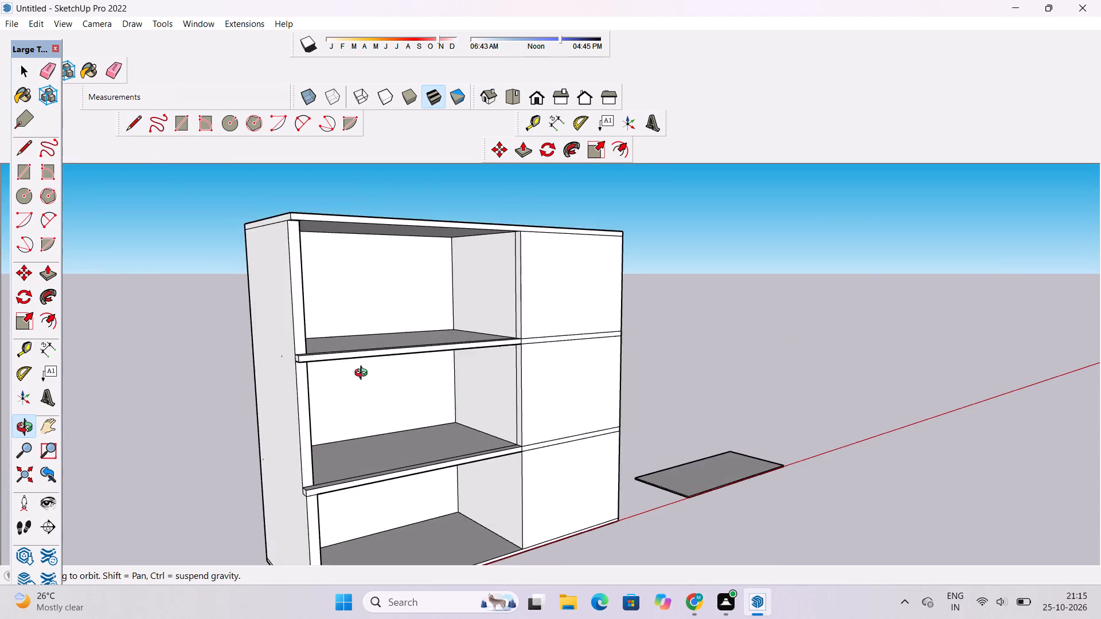
scroll(364, 374, "down", 5)
left_click(479, 406, "shift")
scroll(472, 402, "down", 2)
left_click_drag(482, 407, 369, 422)
scroll(401, 371, "up", 3)
left_click_drag(400, 372, 375, 377, "shift")
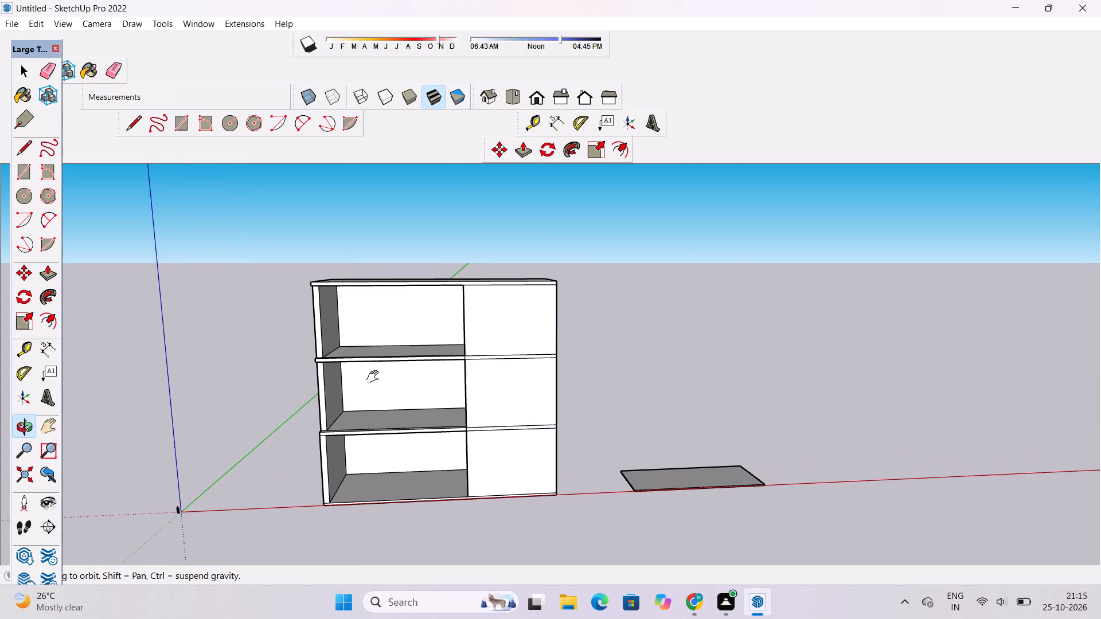
scroll(375, 377, "up", 3)
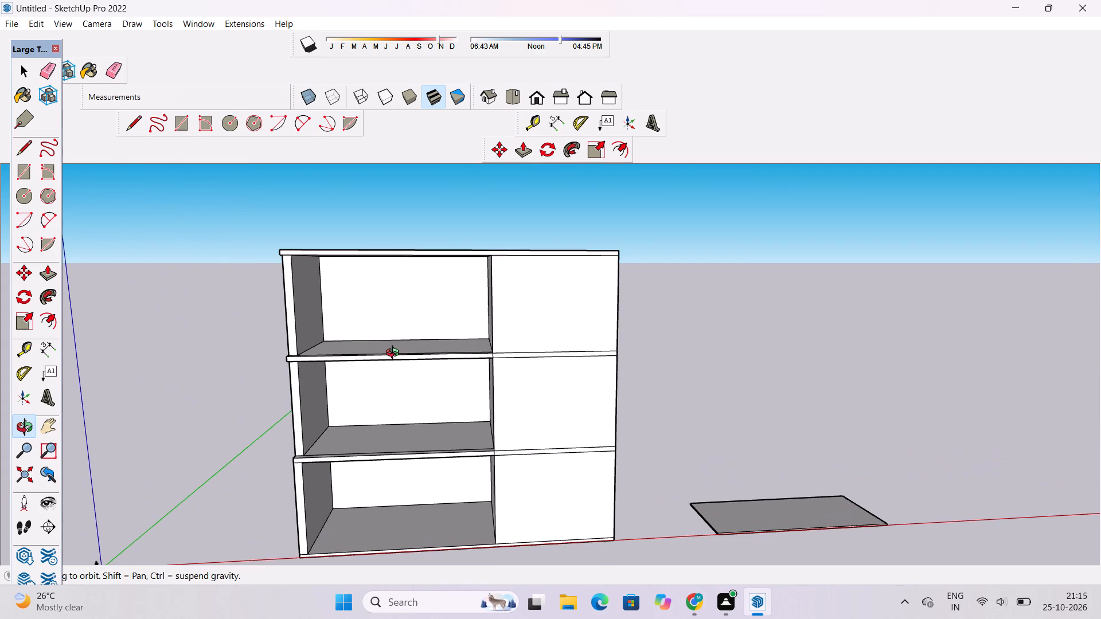
left_click_drag(412, 361, 405, 377, "shift")
scroll(395, 349, "up", 2, "shift")
left_click_drag(397, 355, 404, 378, "shift")
scroll(401, 367, "up", 1, "shift")
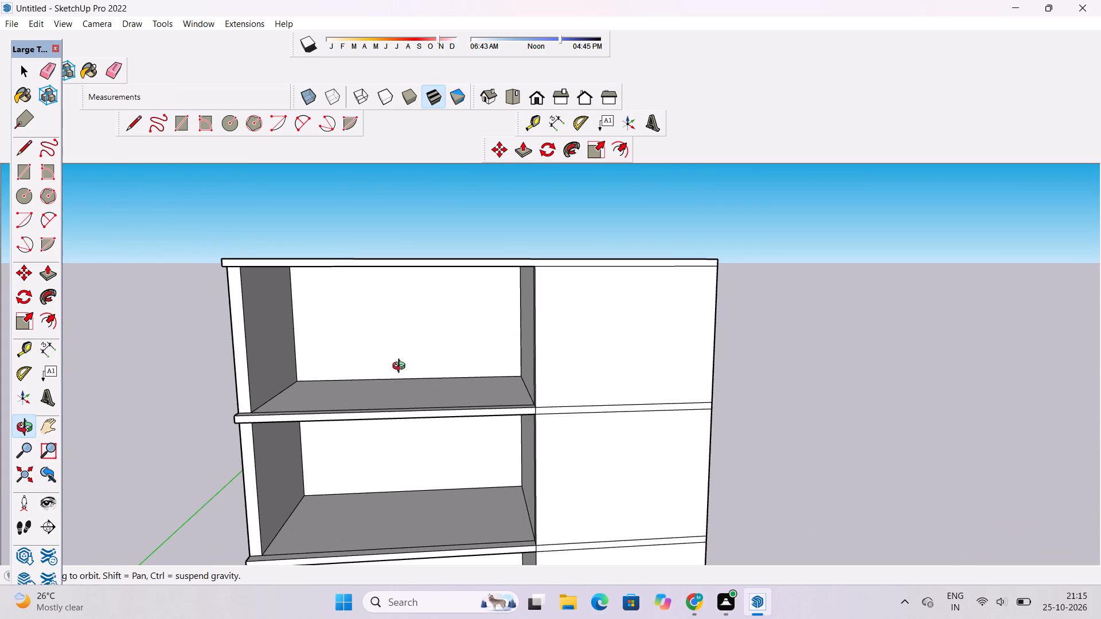
key("e")
scroll(400, 362, "up", 3)
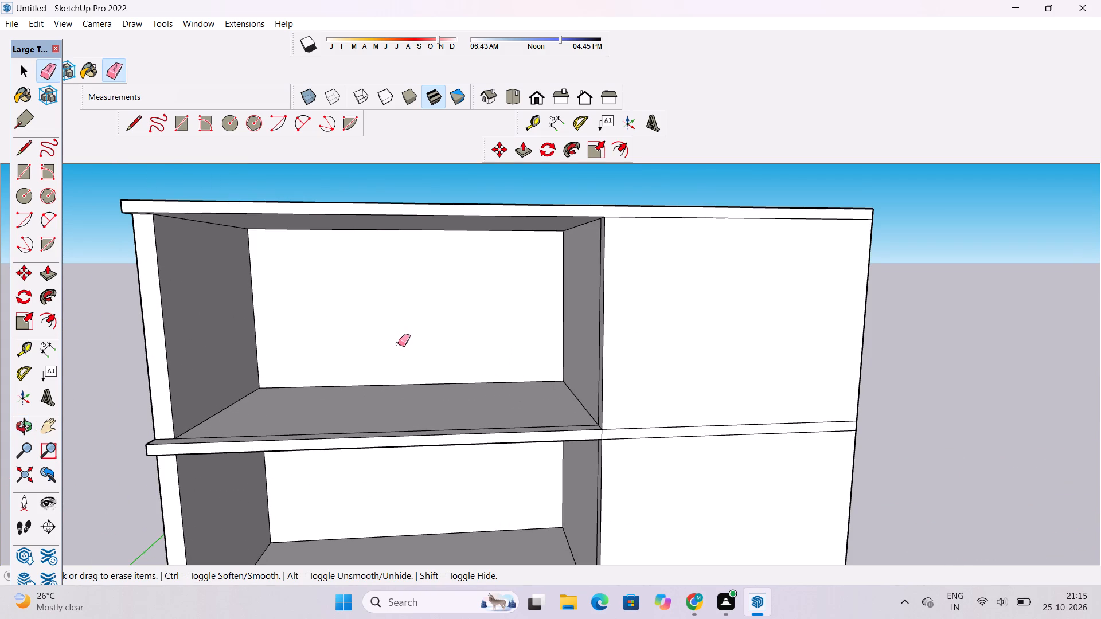
scroll(398, 344, "down", 10)
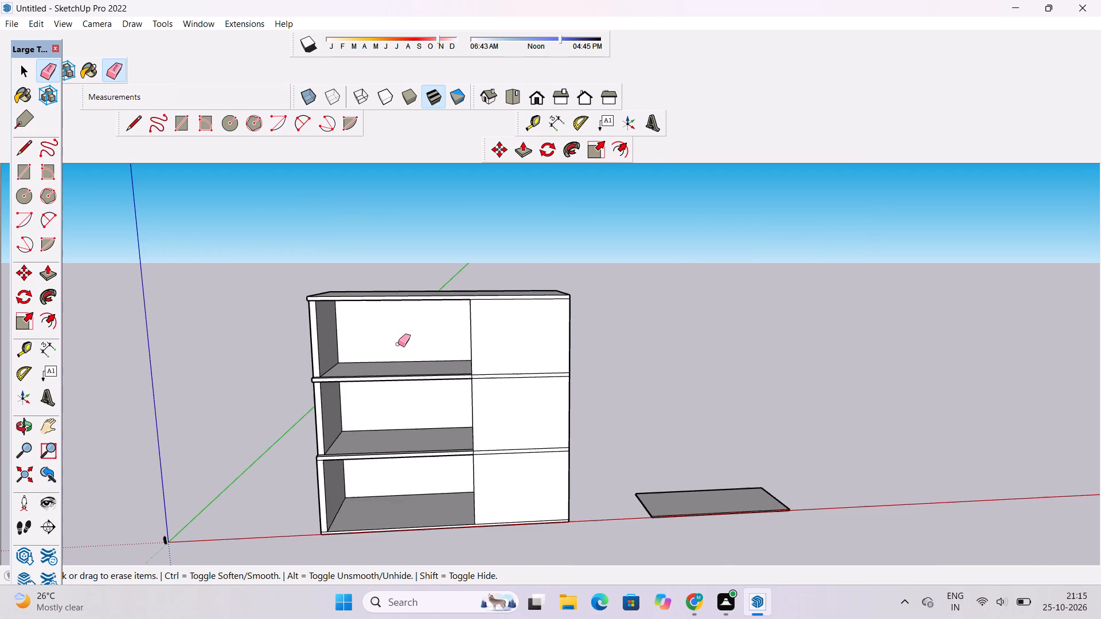
Examine the enclosed-room side and the full front of the building.
key("o")
scroll(402, 287, "down", 6)
left_click_drag(389, 298, 546, 390)
scroll(487, 393, "up", 2)
left_click_drag(517, 427, 441, 383)
left_click_drag(438, 370, 453, 405, "shift")
left_click_drag(528, 425, 300, 421)
scroll(602, 407, "up", 5)
left_click_drag(583, 404, 545, 422, "shift")
scroll(430, 437, "up", 3)
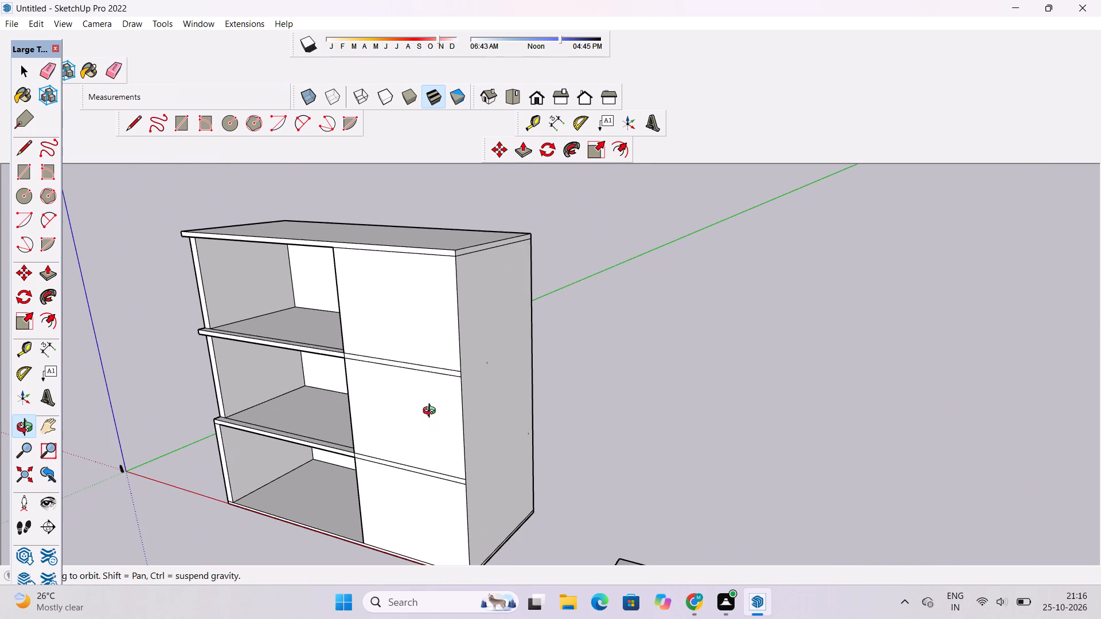
left_click_drag(390, 434, 427, 428, "shift")
left_click_drag(431, 429, 475, 429)
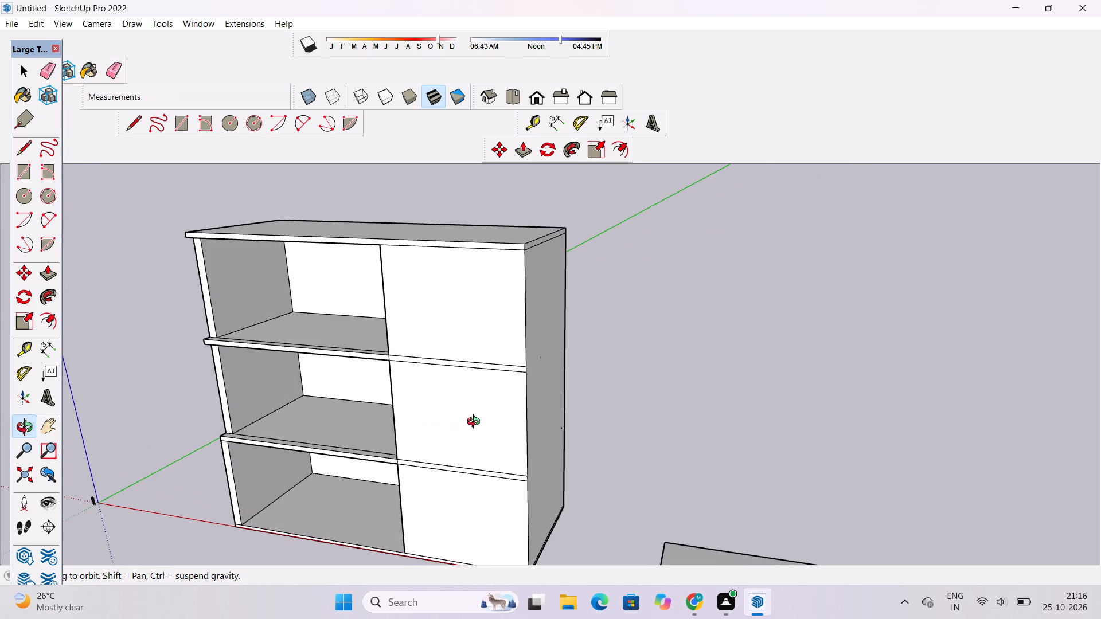
left_click_drag(464, 410, 443, 405, "shift")
scroll(443, 403, "down", 6)
left_click_drag(443, 445, 567, 434)
scroll(495, 492, "up", 4)
left_click_drag(502, 469, 506, 475, "shift")
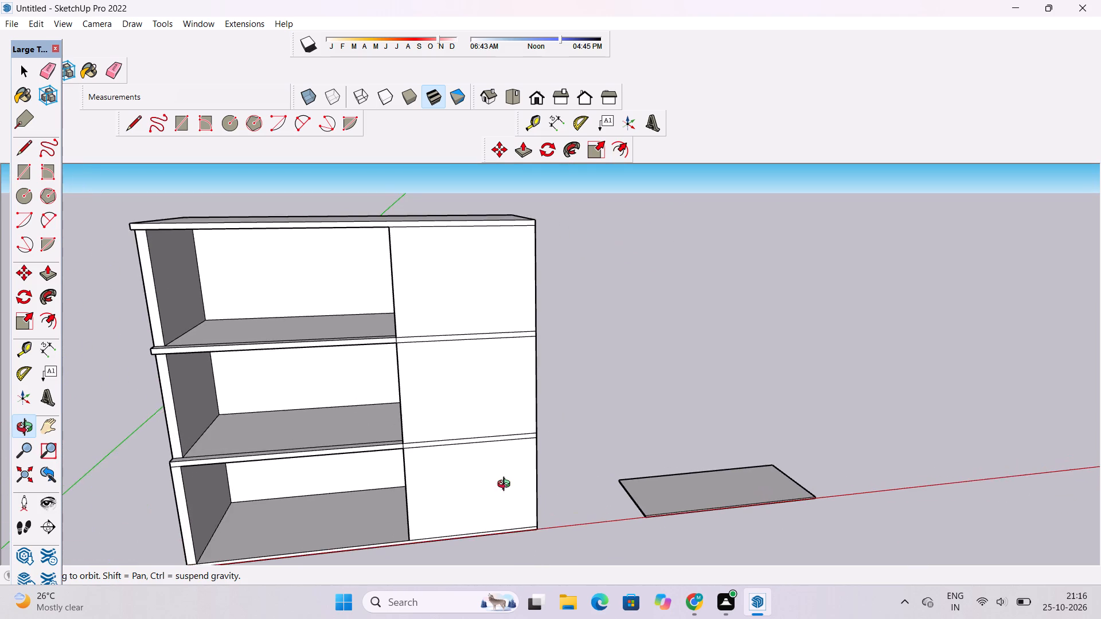
left_click_drag(506, 485, 502, 453)
left_click_drag(487, 460, 474, 442, "shift")
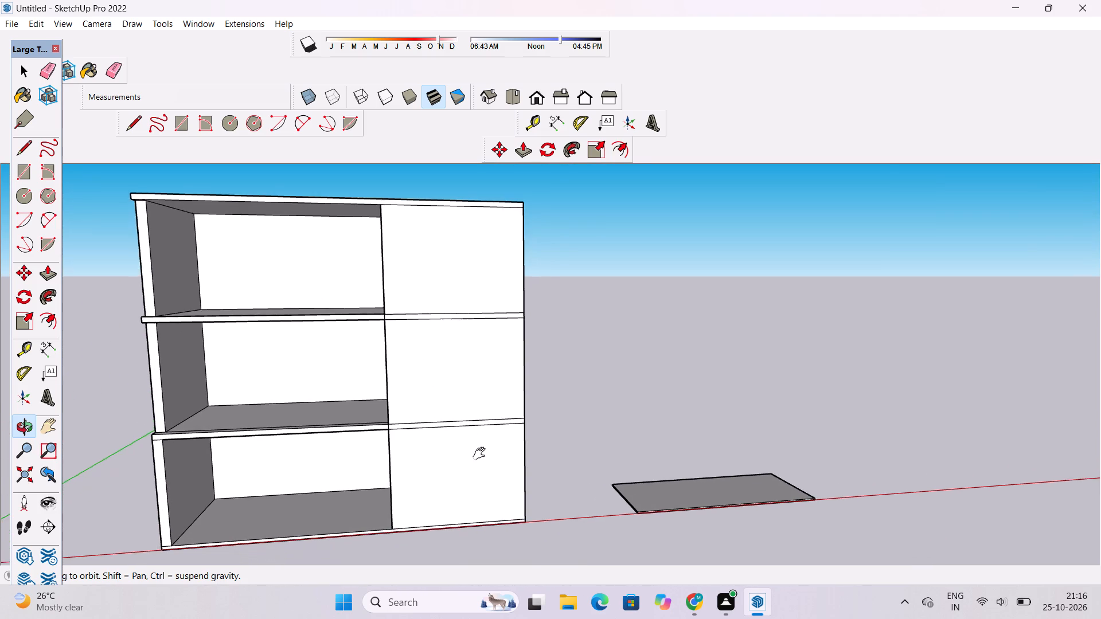
scroll(482, 455, "up", 5, "shift")
left_click_drag(494, 465, 494, 434, "shift")
scroll(494, 431, "down", 6)
left_click_drag(497, 427, 486, 426)
left_click_drag(469, 429, 479, 439, "shift")
left_click_drag(499, 440, 498, 440)
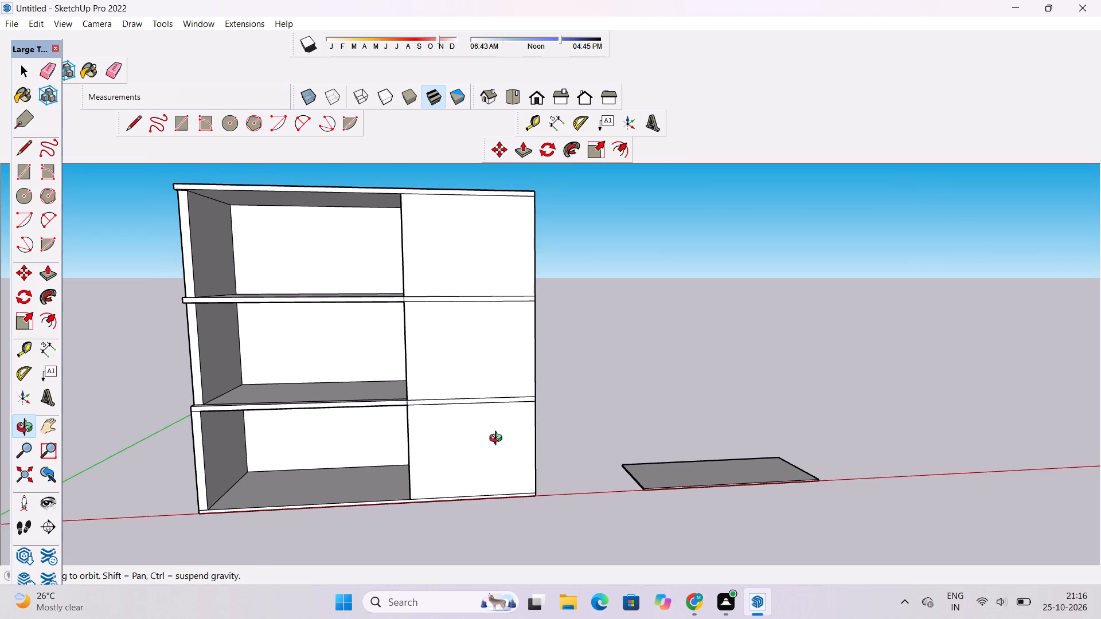
left_click_drag(498, 440, 483, 440)
Erase the ground slab's top edge line across the front of the enclosed rooms.
key("t")
scroll(576, 410, "down", 4)
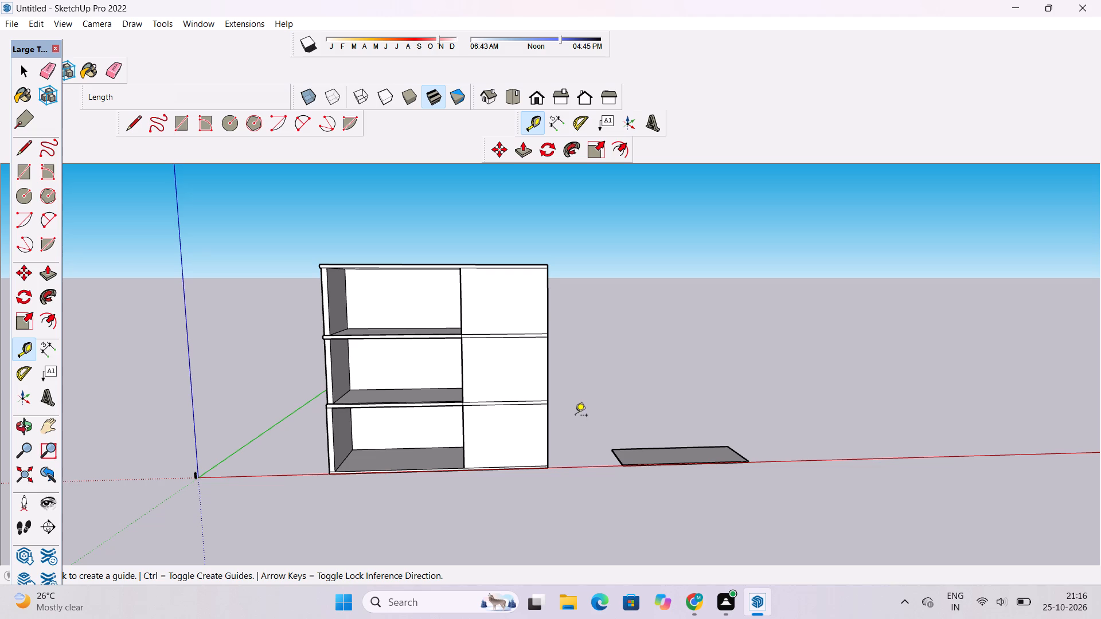
scroll(551, 443, "up", 9)
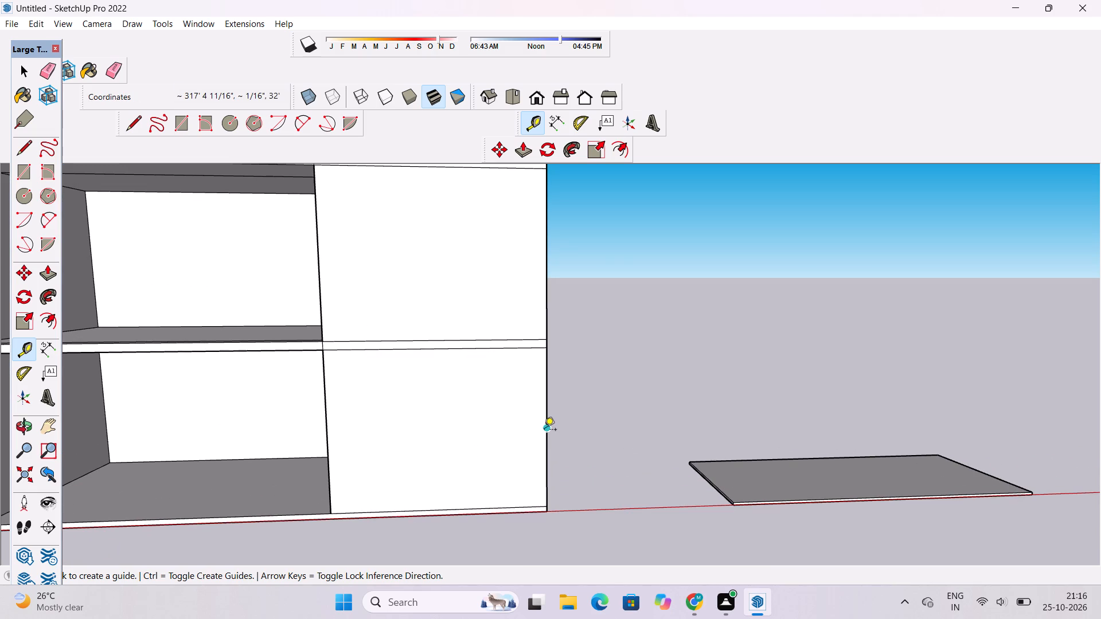
key("e")
left_click_drag(505, 479, 512, 502)
left_click_drag(512, 502, 514, 508)
scroll(614, 463, "down", 3)
Draw a short vertical line across the ground slab's front face where the open room meets the enclosed room.
scroll(415, 529, "up", 7)
key("l")
scroll(423, 538, "up", 14)
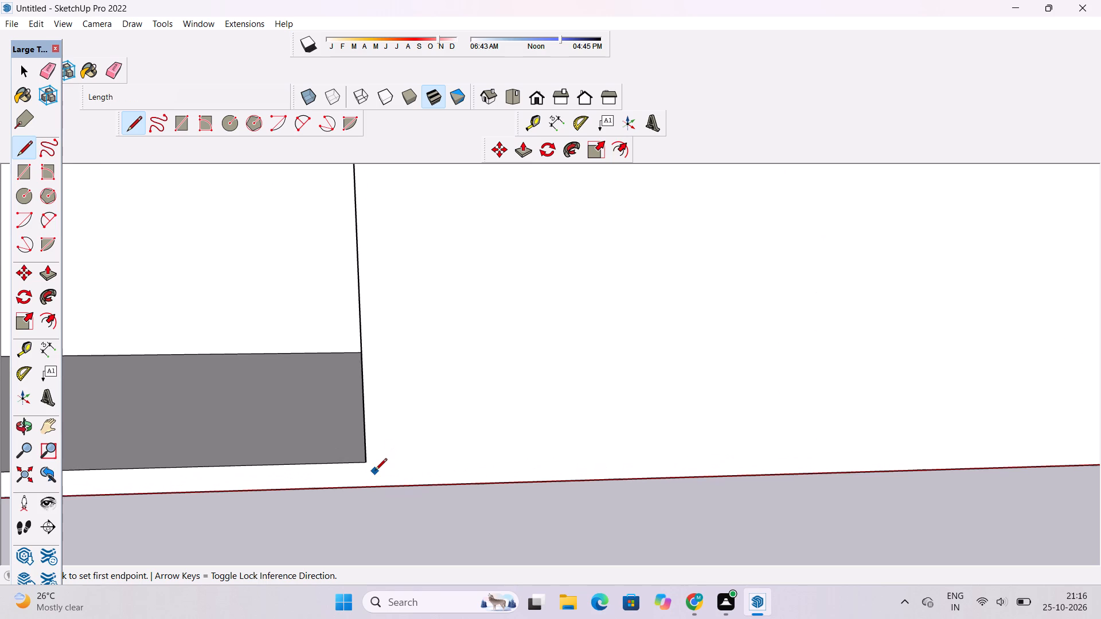
left_click(365, 463)
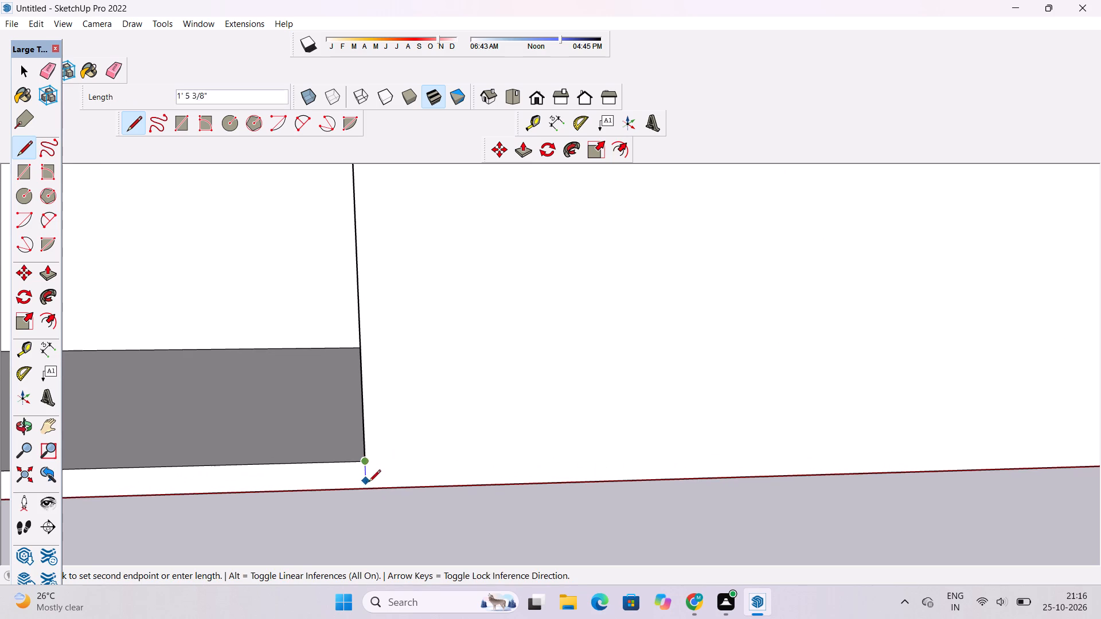
left_click(370, 487)
scroll(462, 472, "down", 10)
key("o")
left_click_drag(284, 469, 407, 458)
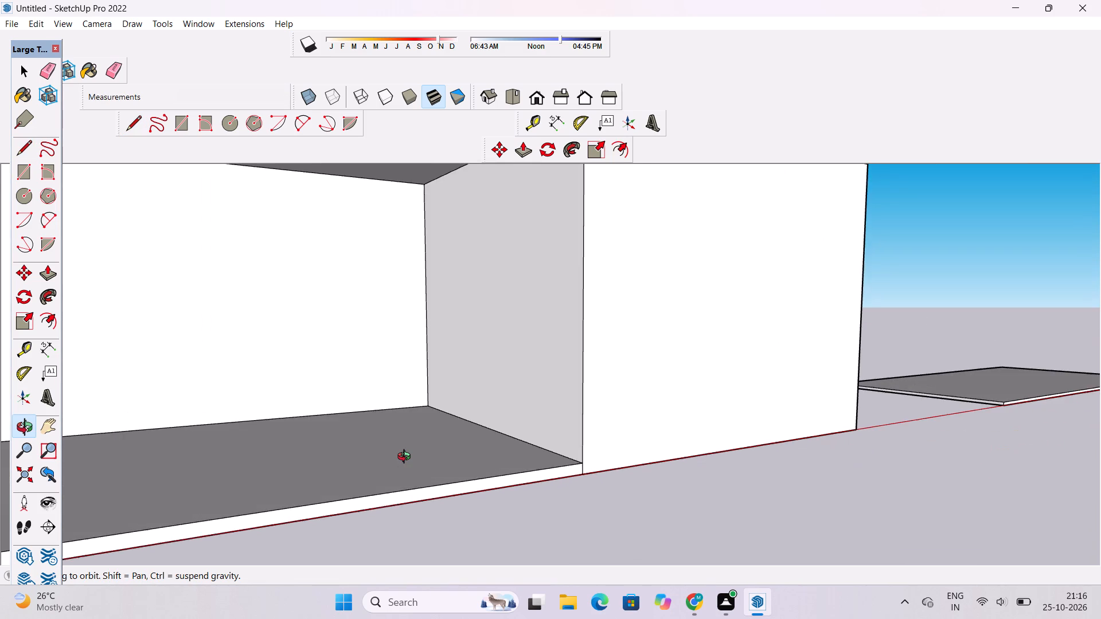
scroll(407, 458, "down", 3)
scroll(407, 458, "up", 2)
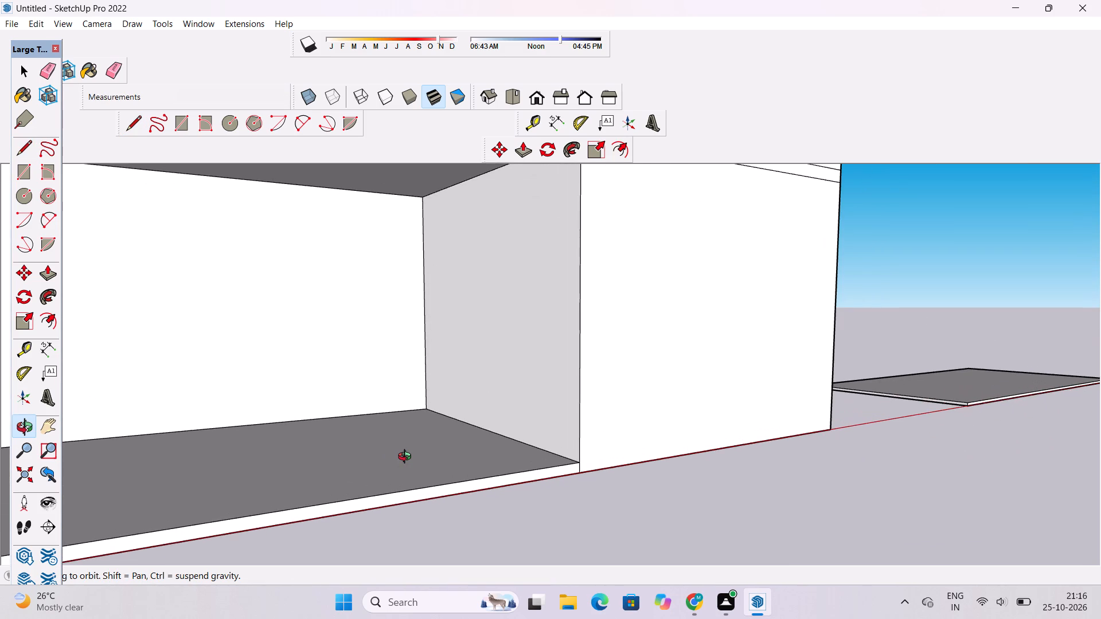
Examine the open rooms and the enclosed-room front of the building from several angles.
scroll(407, 458, "up", 4)
scroll(407, 458, "down", 1)
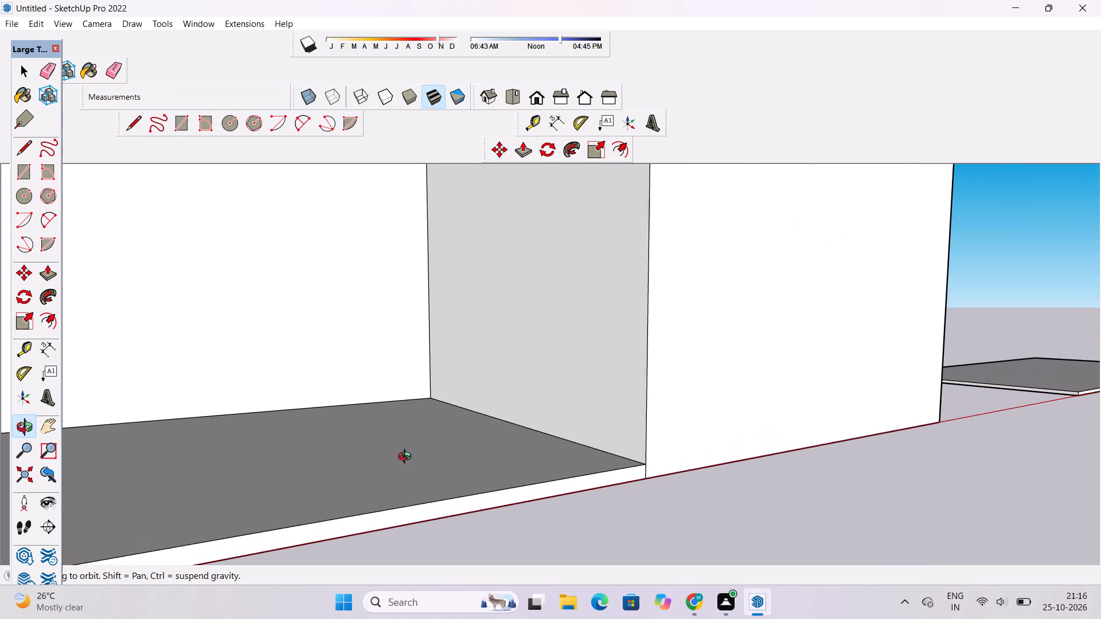
scroll(407, 458, "down", 2)
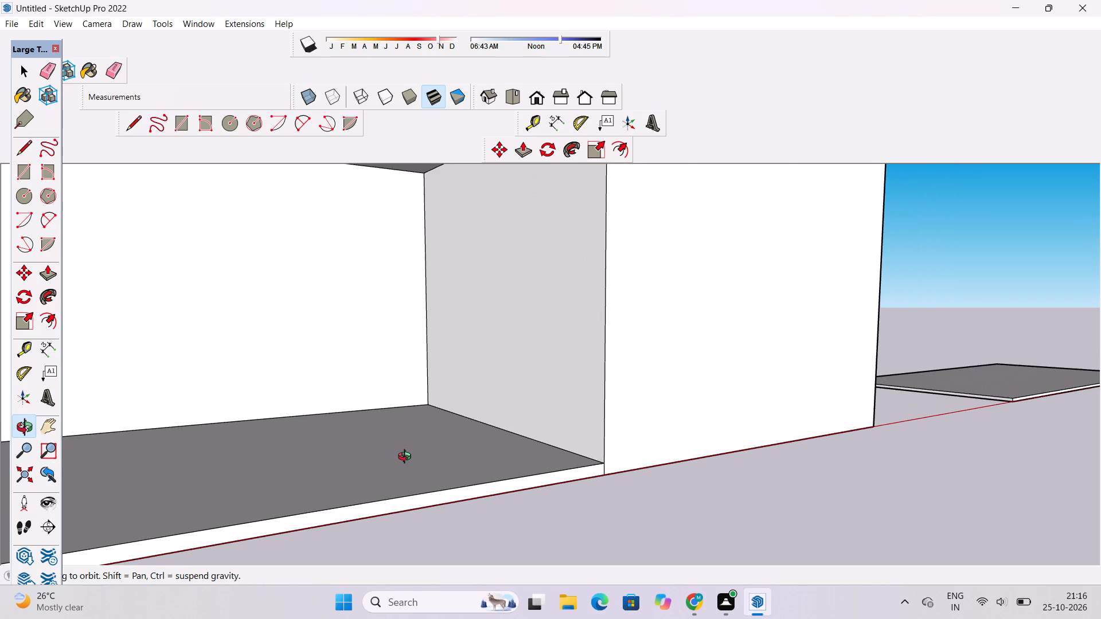
scroll(407, 459, "down", 2)
scroll(417, 464, "down", 11, "shift")
left_click_drag(474, 432, 434, 450, "shift")
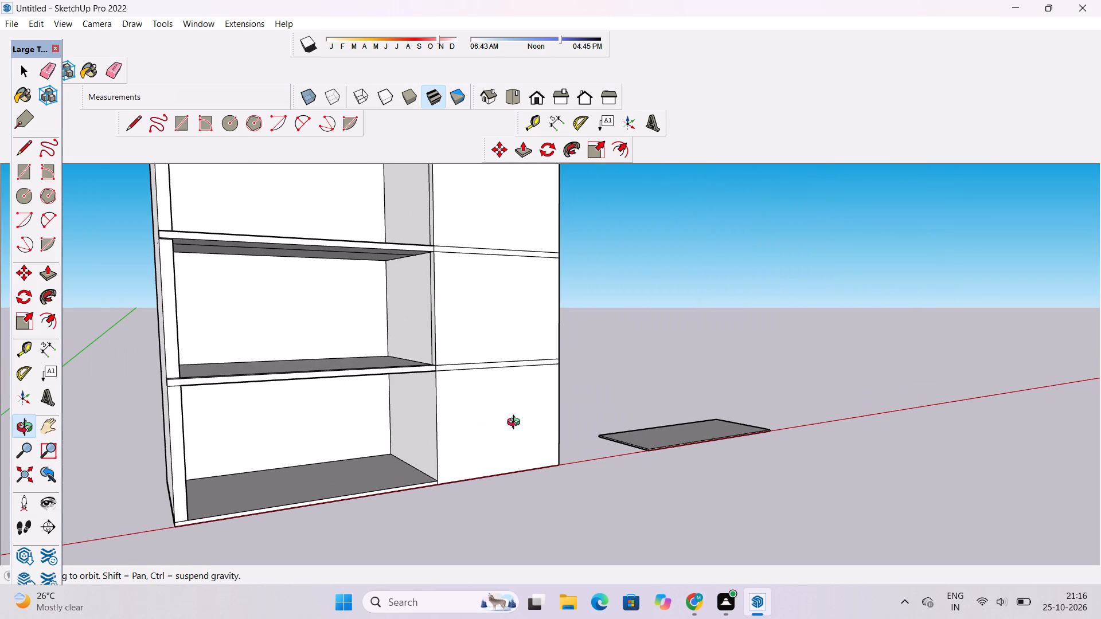
left_click_drag(516, 424, 512, 436, "shift")
left_click_drag(503, 443, 403, 460)
scroll(450, 437, "up", 2)
scroll(450, 437, "down", 3, "shift")
left_click_drag(452, 436, 417, 457, "shift")
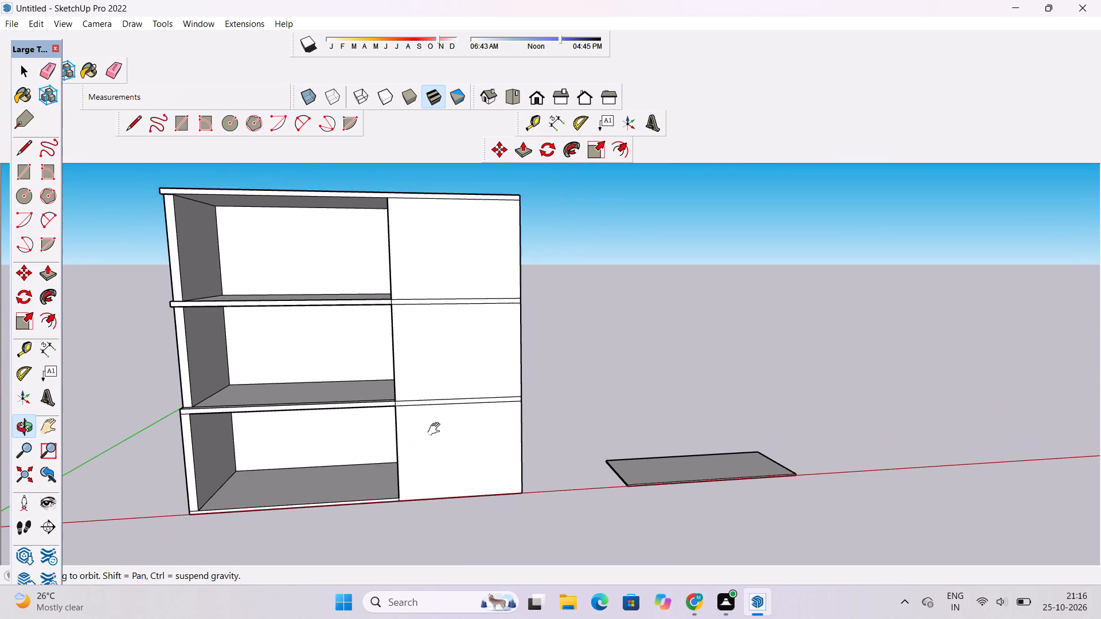
scroll(436, 429, "up", 2, "shift")
left_click_drag(438, 422, 440, 430, "shift")
left_click_drag(447, 432, 436, 439, "shift")
scroll(435, 437, "up", 3, "shift")
left_click(441, 430, "shift")
left_click_drag(473, 422, 464, 426)
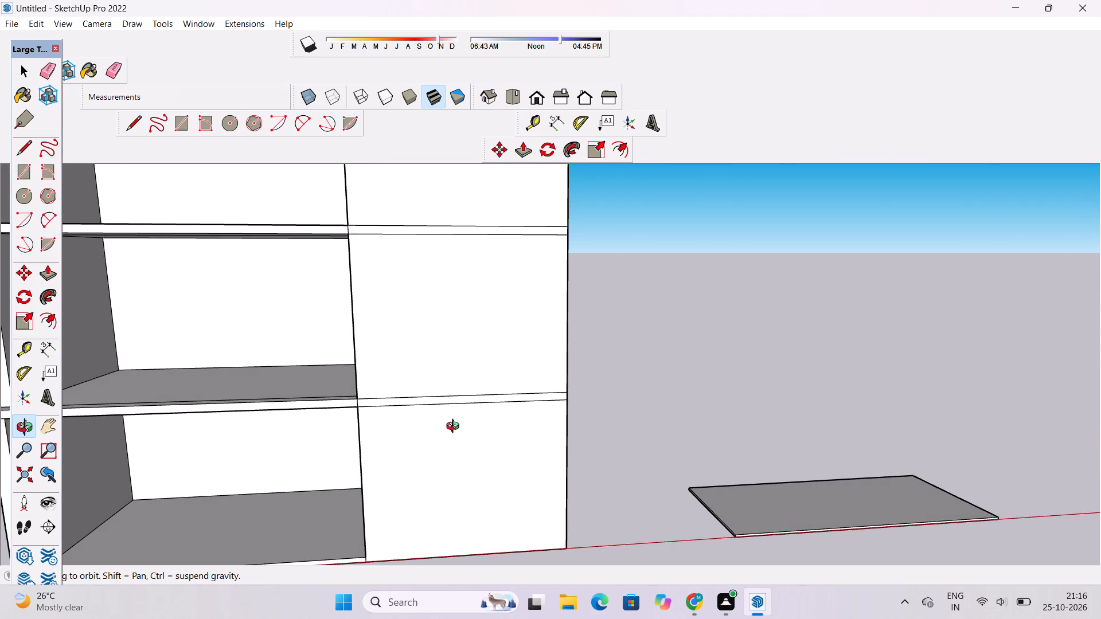
scroll(455, 428, "down", 2)
left_click_drag(450, 434, 448, 444, "shift")
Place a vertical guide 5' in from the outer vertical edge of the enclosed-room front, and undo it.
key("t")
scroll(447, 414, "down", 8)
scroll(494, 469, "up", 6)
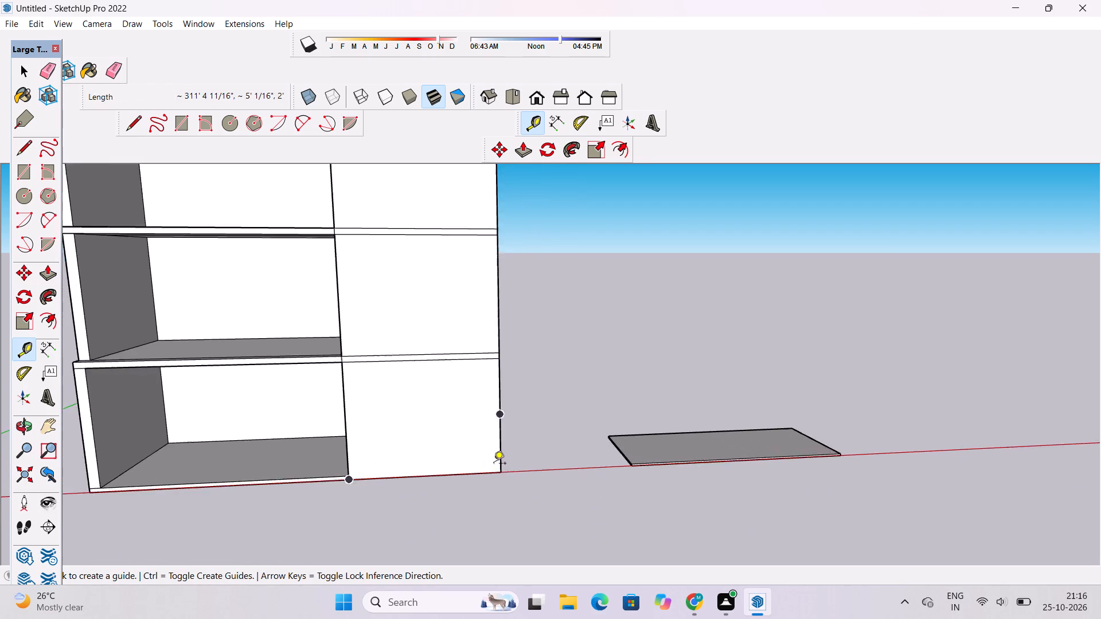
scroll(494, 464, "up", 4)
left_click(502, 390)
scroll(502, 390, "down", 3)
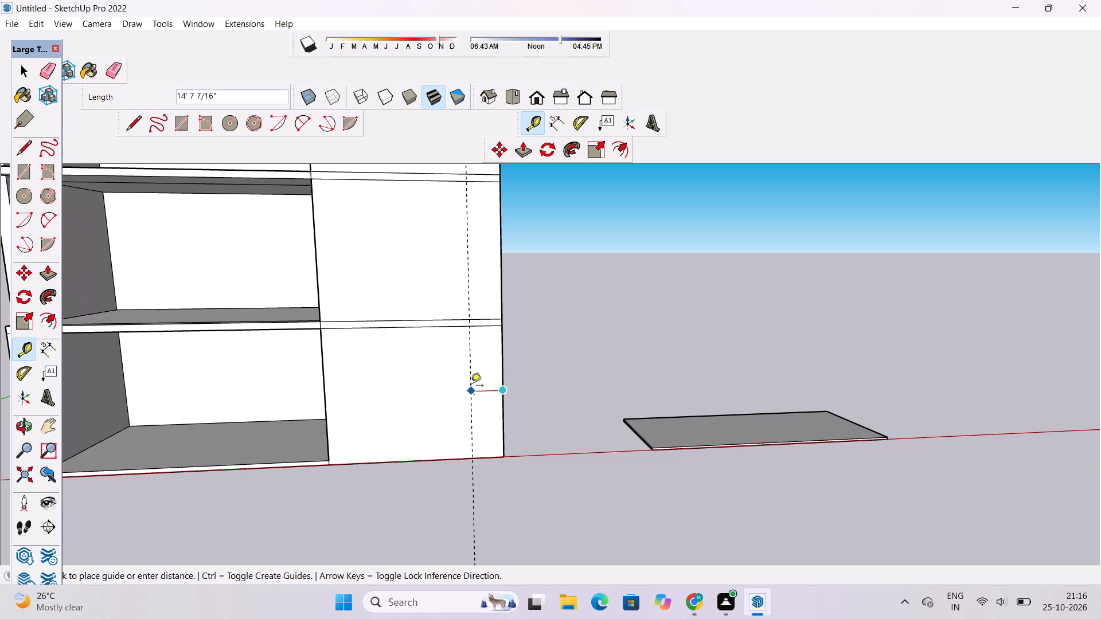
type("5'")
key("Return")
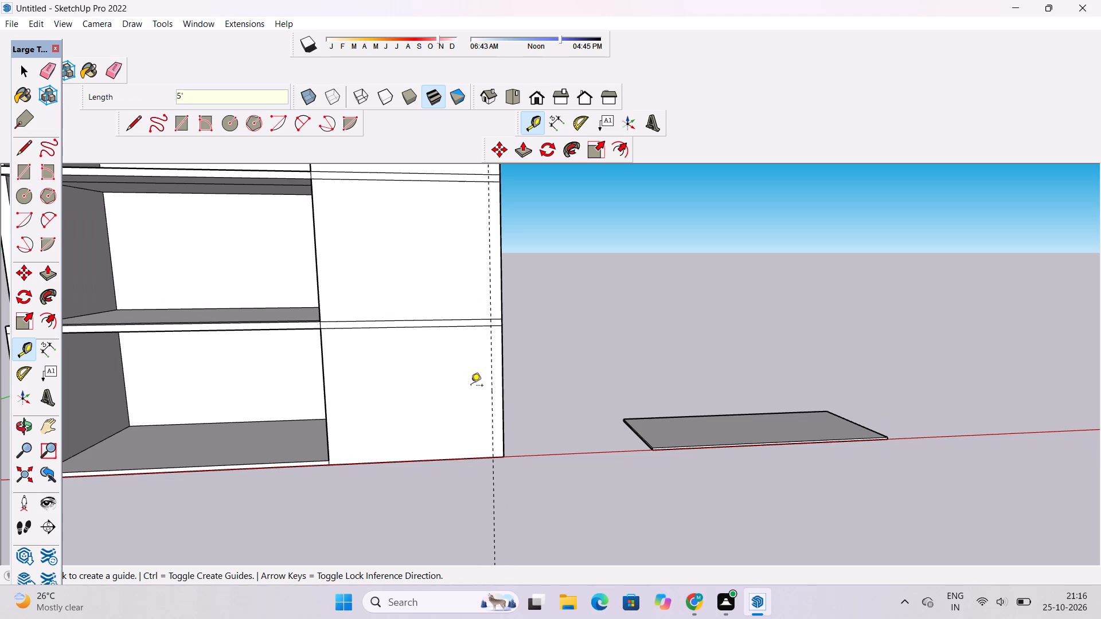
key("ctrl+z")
Place a vertical guide 7' in from the outer vertical edge of the enclosed-room front.
left_click(502, 391)
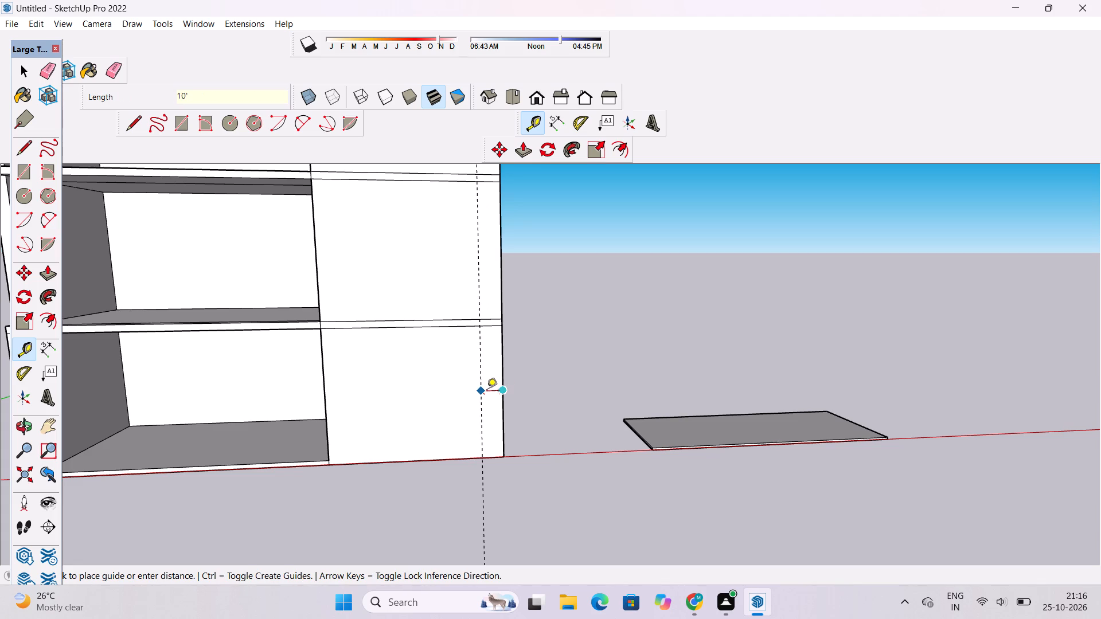
type("7'")
key("Return")
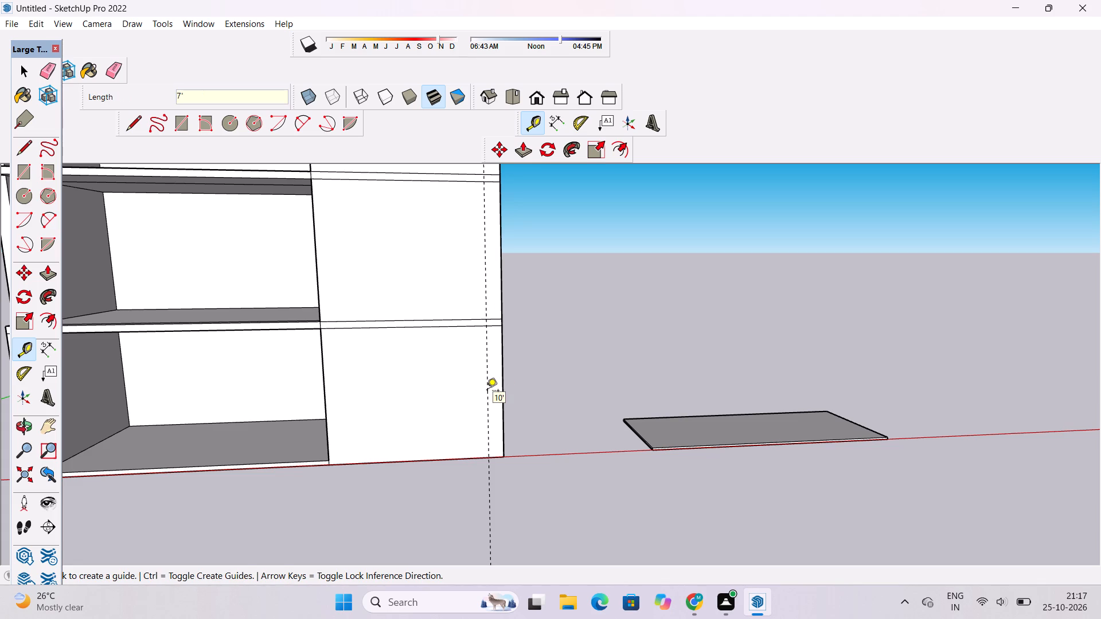
Examine the slab lines on the enclosed-room front, the open room interiors and the projecting slab ends at the end wall.
scroll(475, 398, "down", 1)
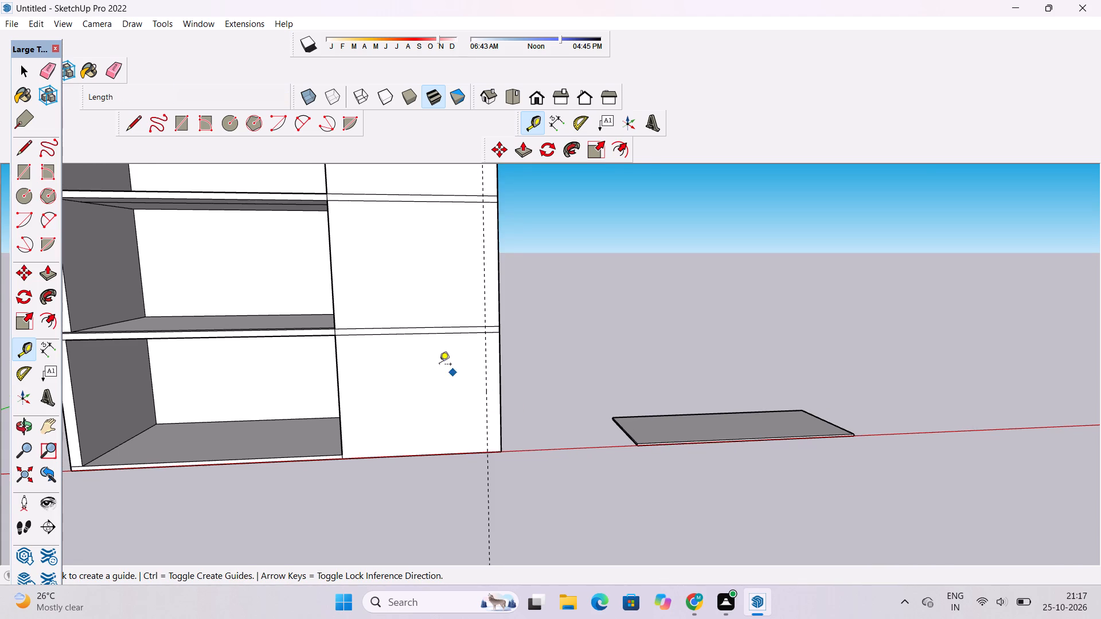
scroll(429, 365, "up", 2)
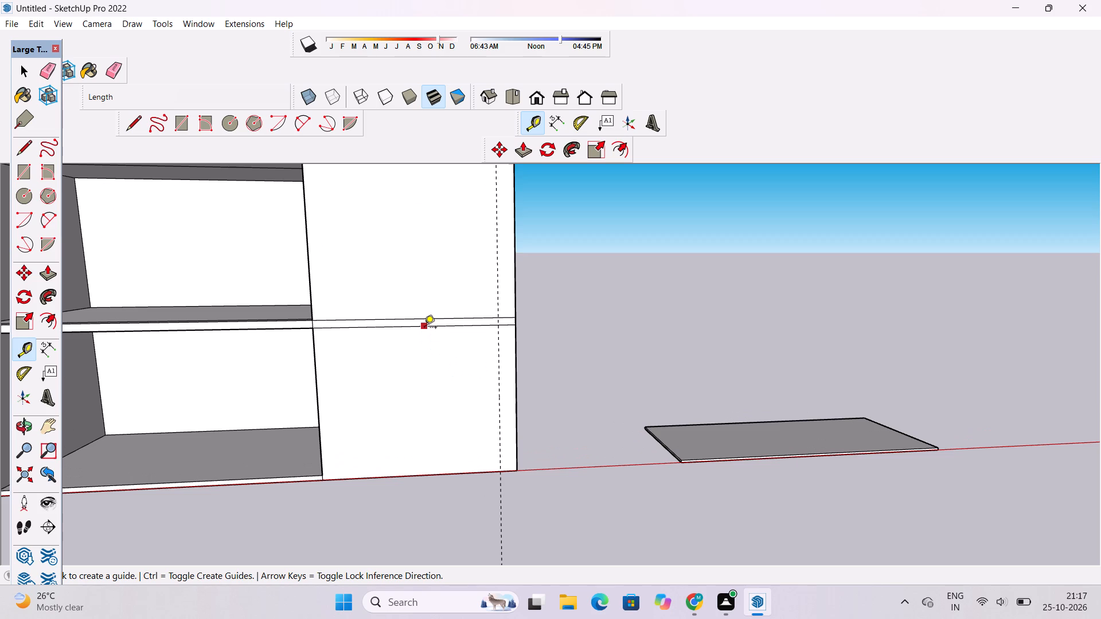
scroll(424, 328, "up", 2)
scroll(424, 328, "down", 2)
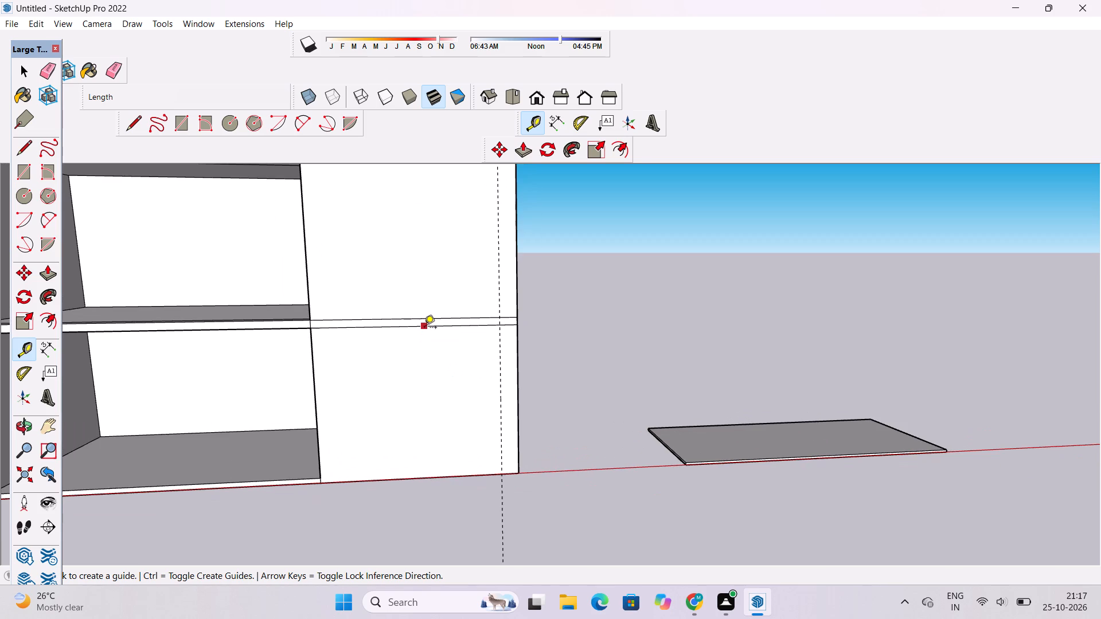
scroll(424, 328, "up", 2)
scroll(424, 328, "down", 2)
scroll(424, 328, "up", 2)
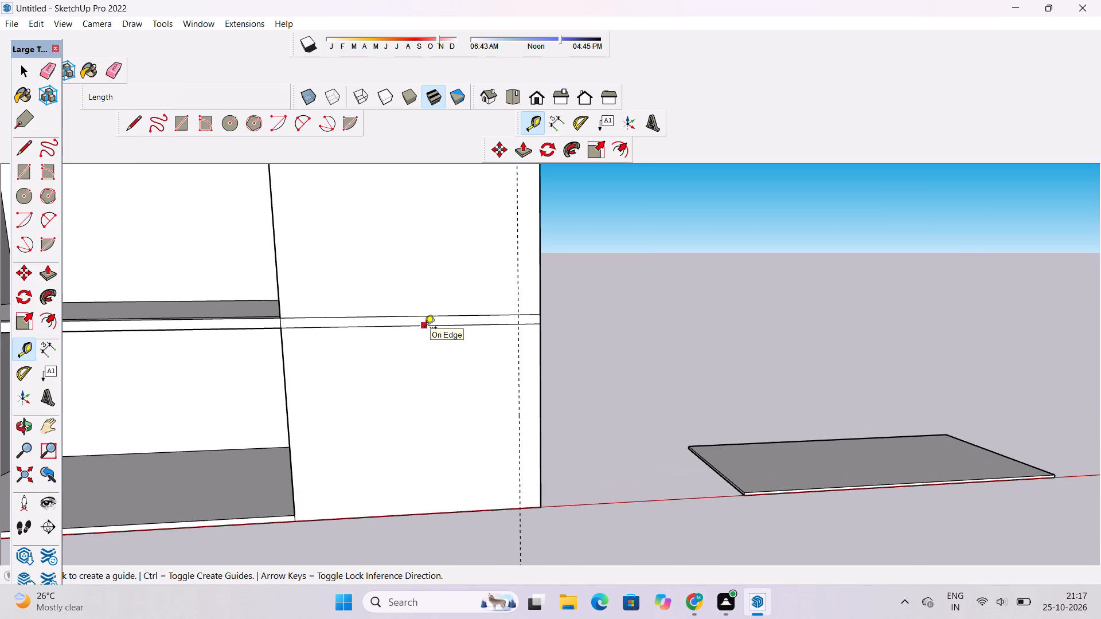
scroll(424, 328, "down", 2)
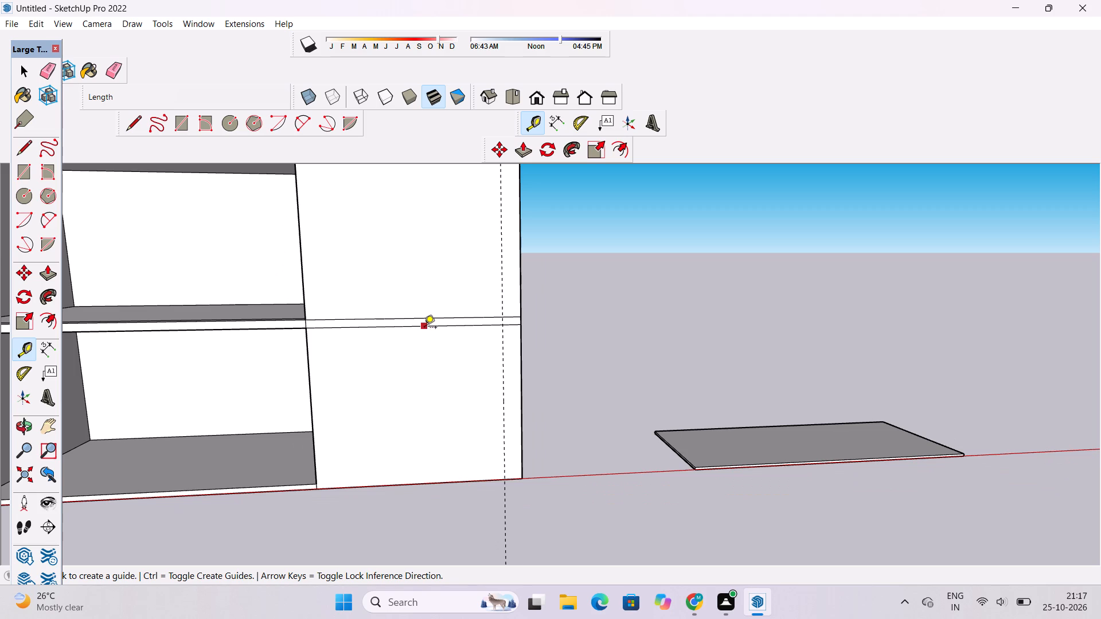
key("o")
scroll(424, 328, "down", 2)
left_click_drag(410, 367, 468, 352, "shift")
scroll(471, 350, "down", 5)
left_click_drag(487, 340, 475, 373, "shift")
scroll(474, 384, "up", 3)
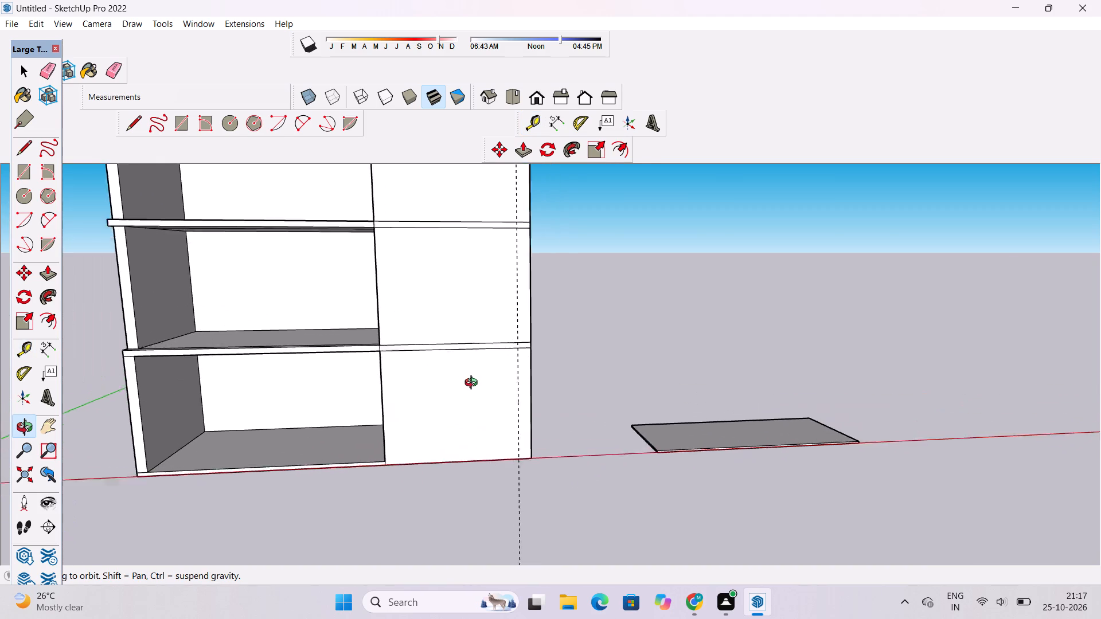
left_click_drag(411, 384, 427, 404, "shift")
left_click_drag(455, 423, 501, 429)
left_click_drag(467, 403, 490, 421, "shift")
left_click_drag(530, 437, 523, 430)
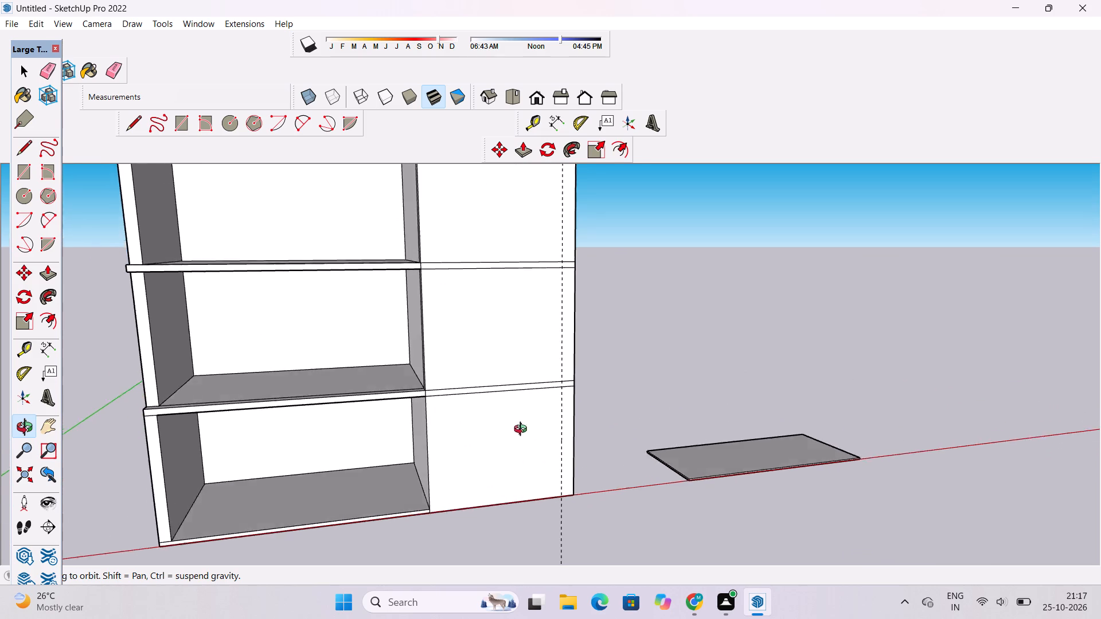
left_click_drag(523, 430, 455, 399)
left_click_drag(392, 421, 450, 429)
scroll(451, 426, "up", 1)
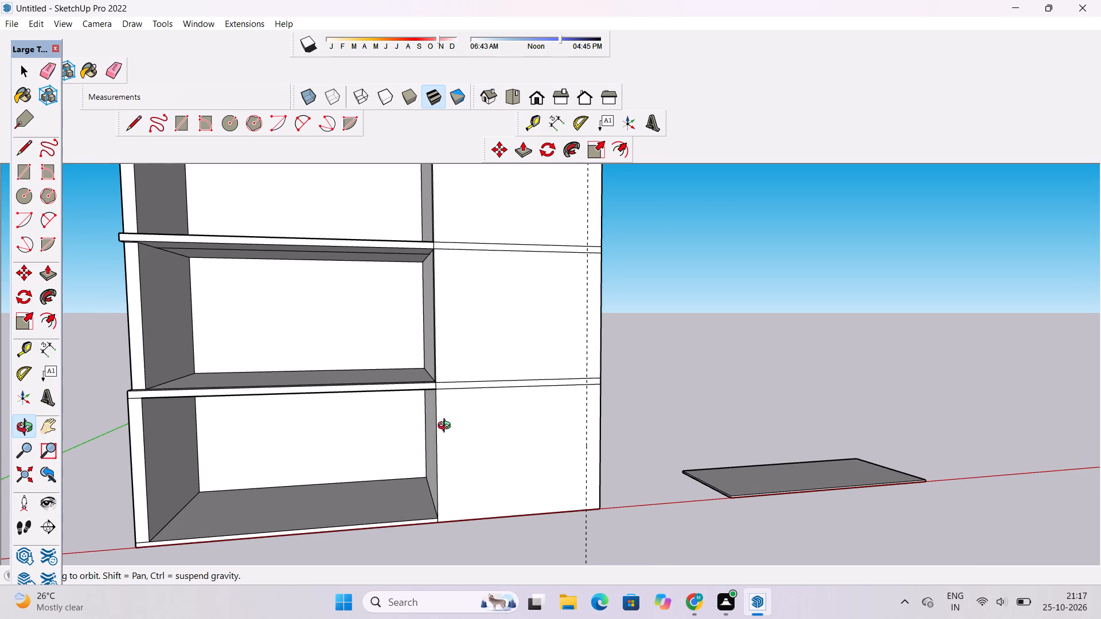
scroll(467, 414, "down", 3)
left_click_drag(550, 422, 533, 425, "shift")
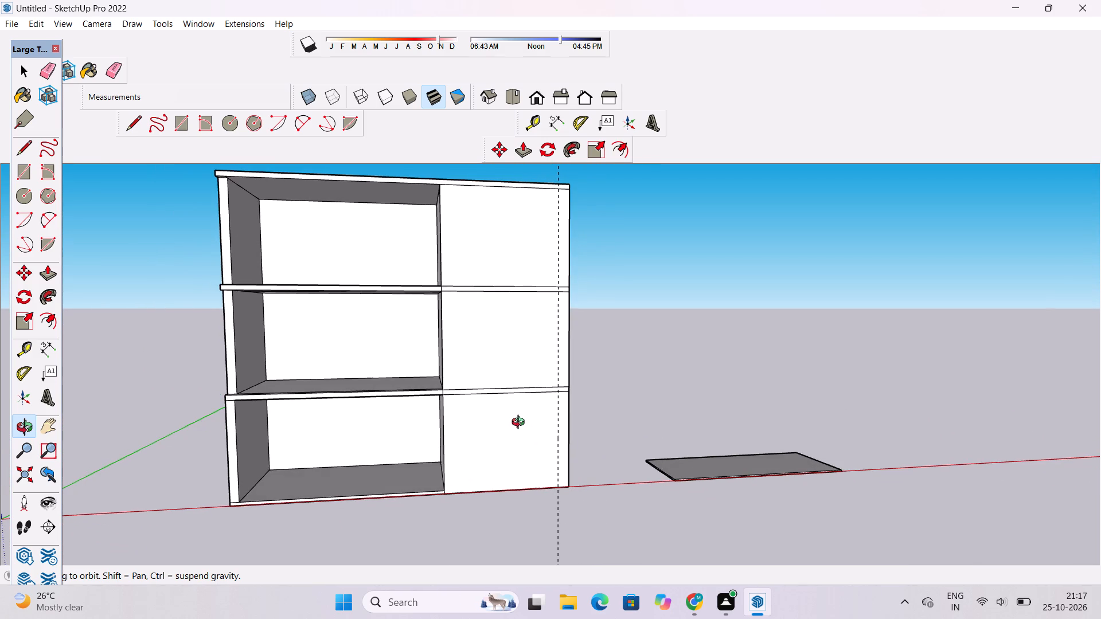
left_click_drag(514, 429, 514, 418, "shift")
scroll(572, 405, "up", 3)
left_click_drag(570, 405, 570, 423, "shift")
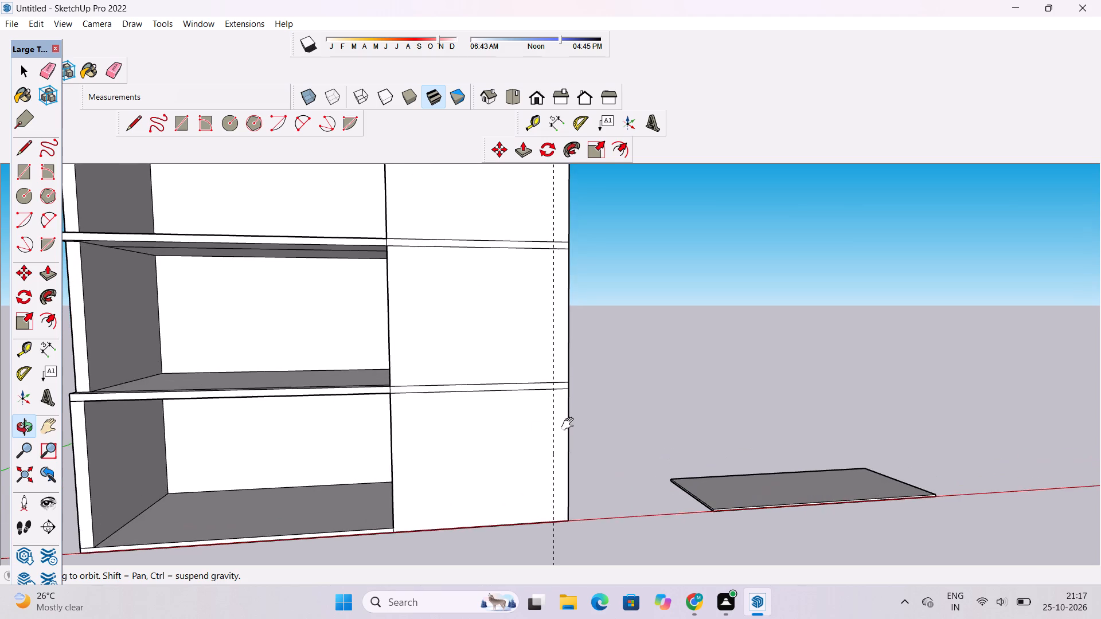
left_click_drag(560, 430, 498, 441)
scroll(479, 440, "up", 1)
left_click_drag(370, 438, 508, 452)
left_click_drag(424, 432, 462, 435, "shift")
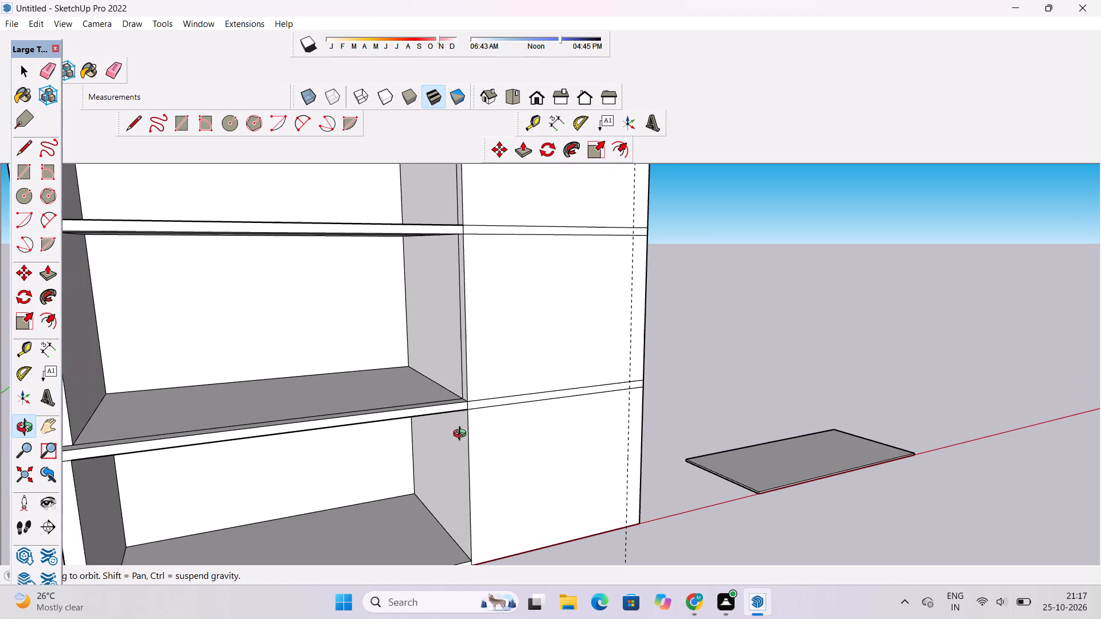
scroll(431, 390, "up", 3)
left_click_drag(431, 390, 432, 397, "shift")
left_click_drag(441, 402, 454, 405)
scroll(464, 401, "down", 1)
left_click_drag(471, 425, 470, 412, "shift")
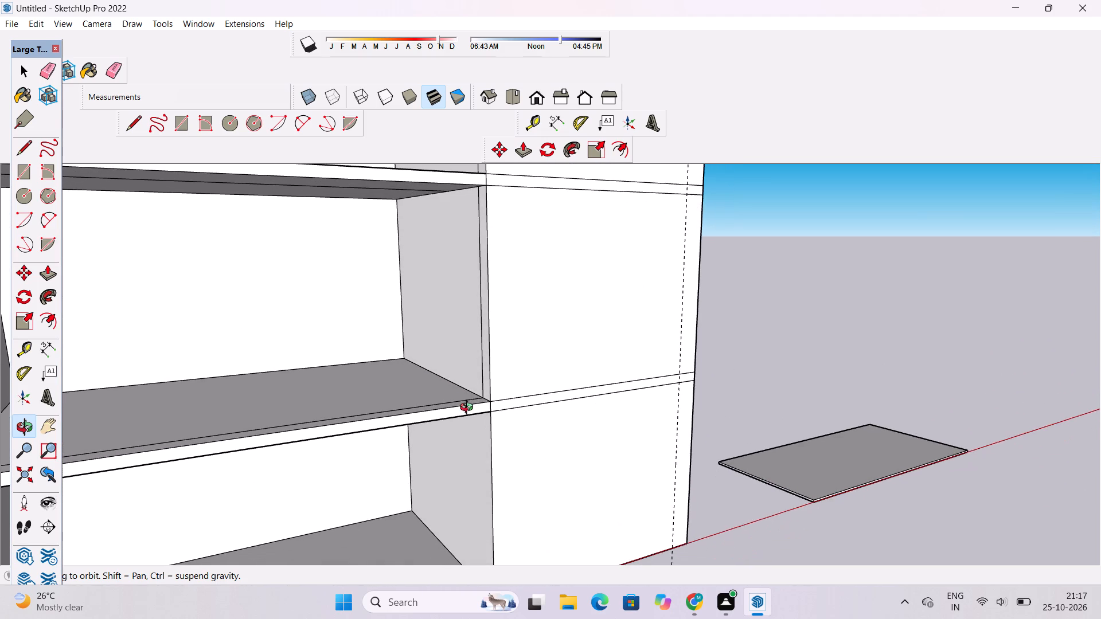
scroll(469, 409, "down", 5)
left_click_drag(425, 419, 437, 412, "shift")
left_click_drag(442, 408, 422, 434)
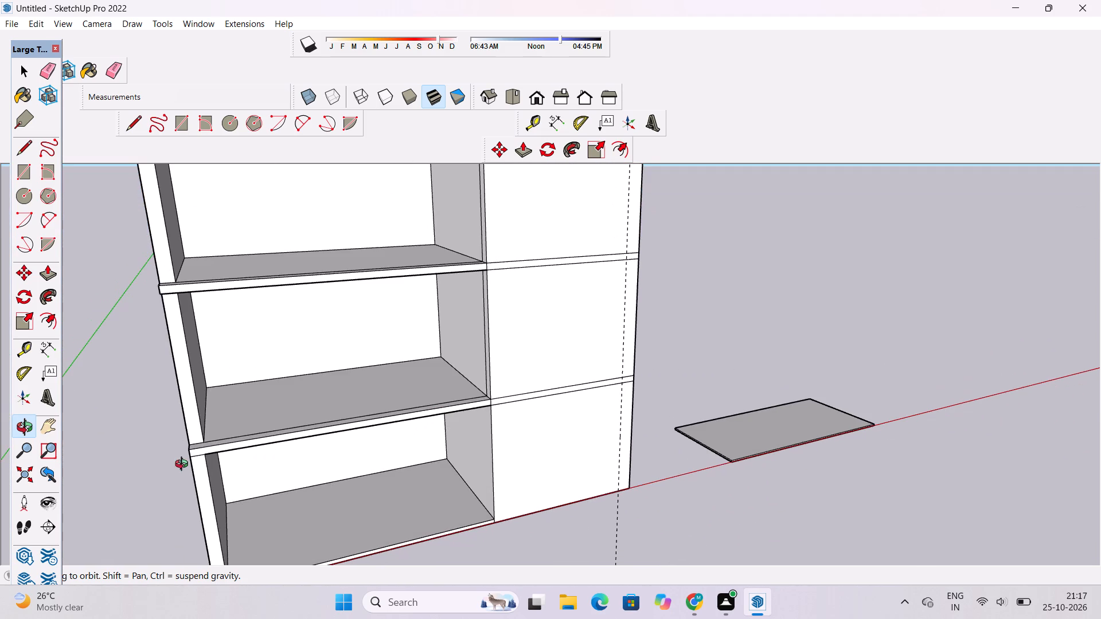
left_click_drag(182, 465, 435, 500, "shift")
scroll(464, 437, "down", 4)
left_click_drag(439, 393, 399, 419, "shift")
scroll(383, 391, "up", 4)
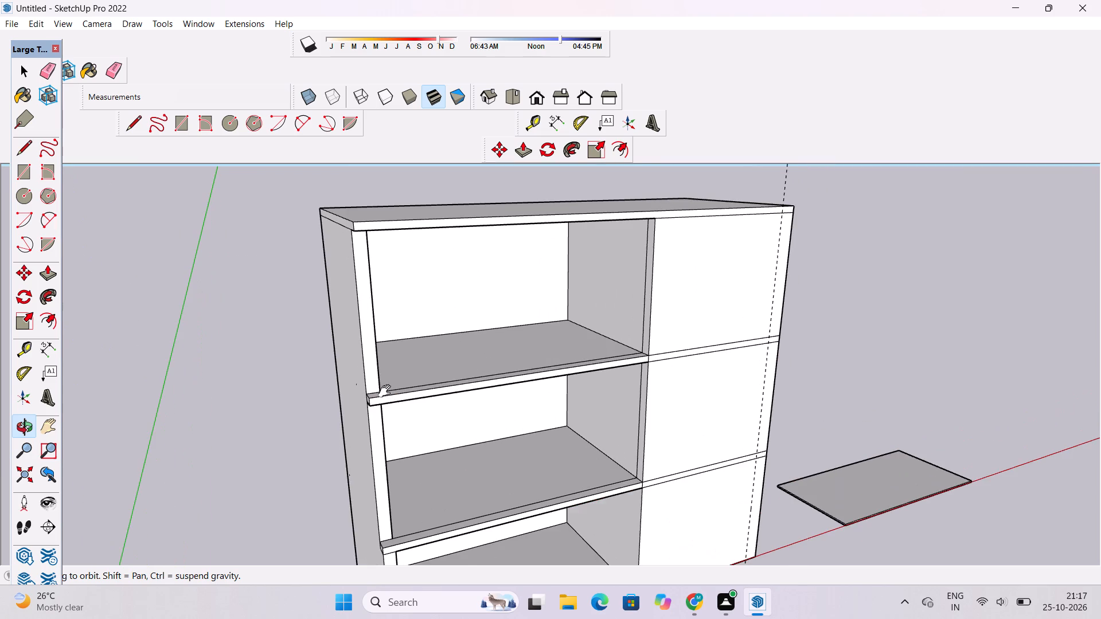
left_click_drag(386, 391, 372, 398, "shift")
scroll(362, 428, "up", 2)
left_click_drag(360, 428, 538, 341)
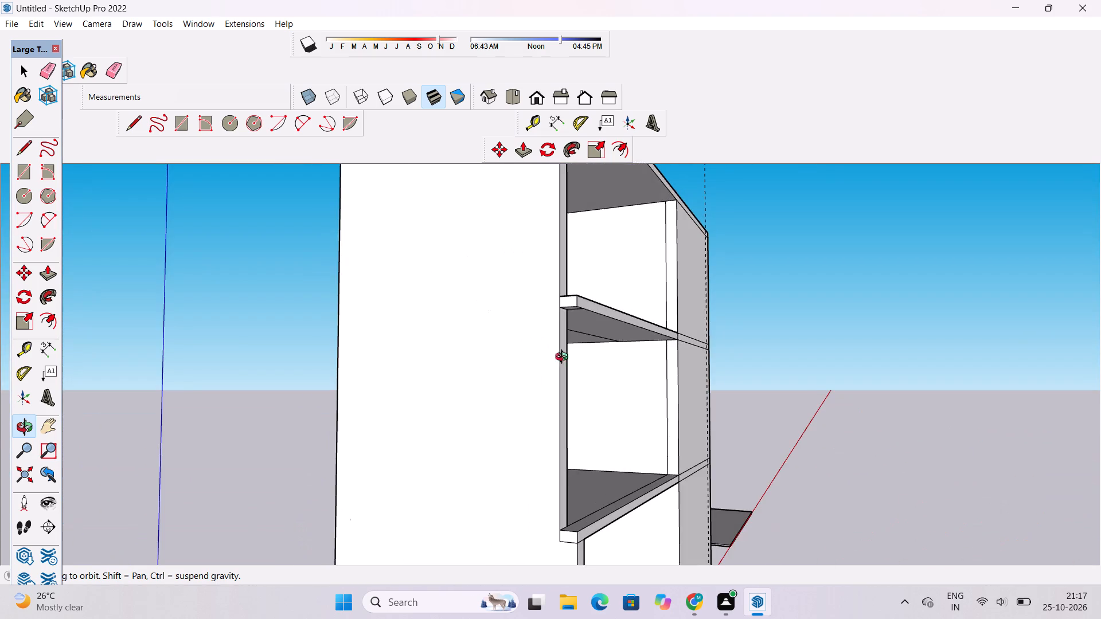
Erase the stray line running across the ceiling of the middle-storey open room.
scroll(564, 355, "down", 3, "shift")
left_click_drag(630, 351, 358, 323)
left_click_drag(368, 335, 396, 353, "shift")
left_click(417, 354)
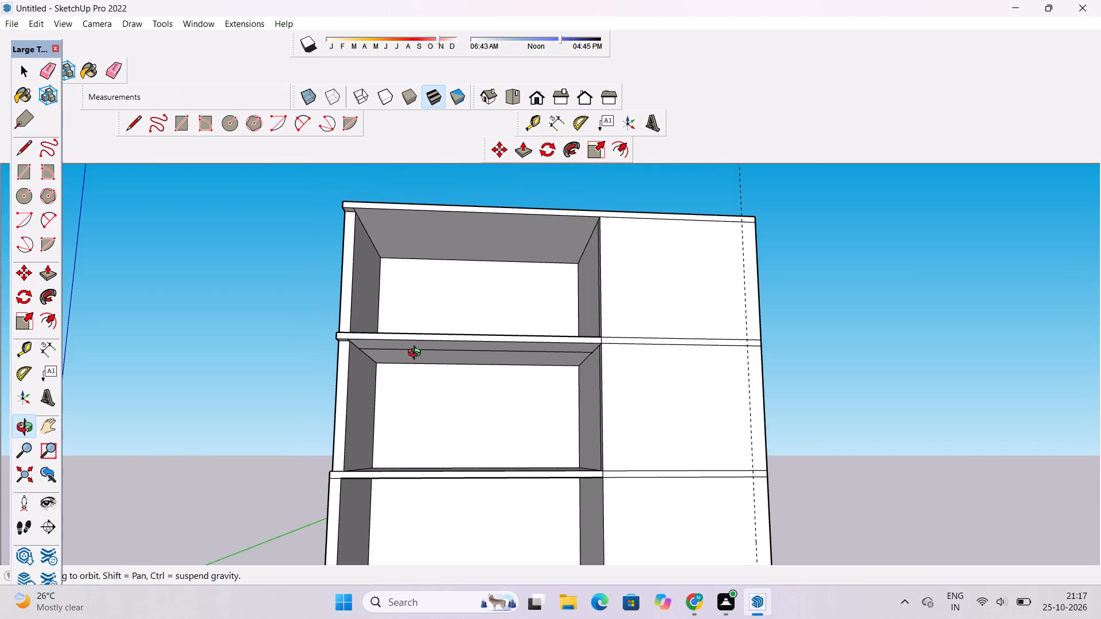
scroll(423, 350, "up", 3, "shift")
left_click_drag(435, 354, 444, 361, "shift")
left_click_drag(445, 358, 431, 319)
left_click_drag(374, 370, 390, 375, "shift")
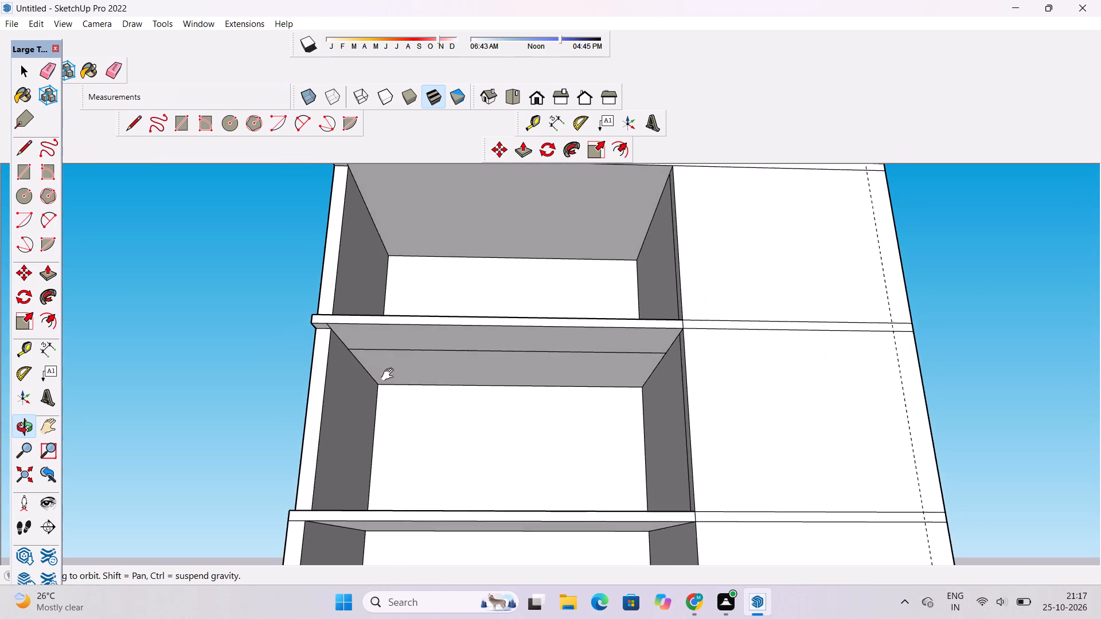
left_click_drag(390, 375, 397, 381, "shift")
left_click_drag(398, 381, 398, 374)
key("e")
left_click(411, 360)
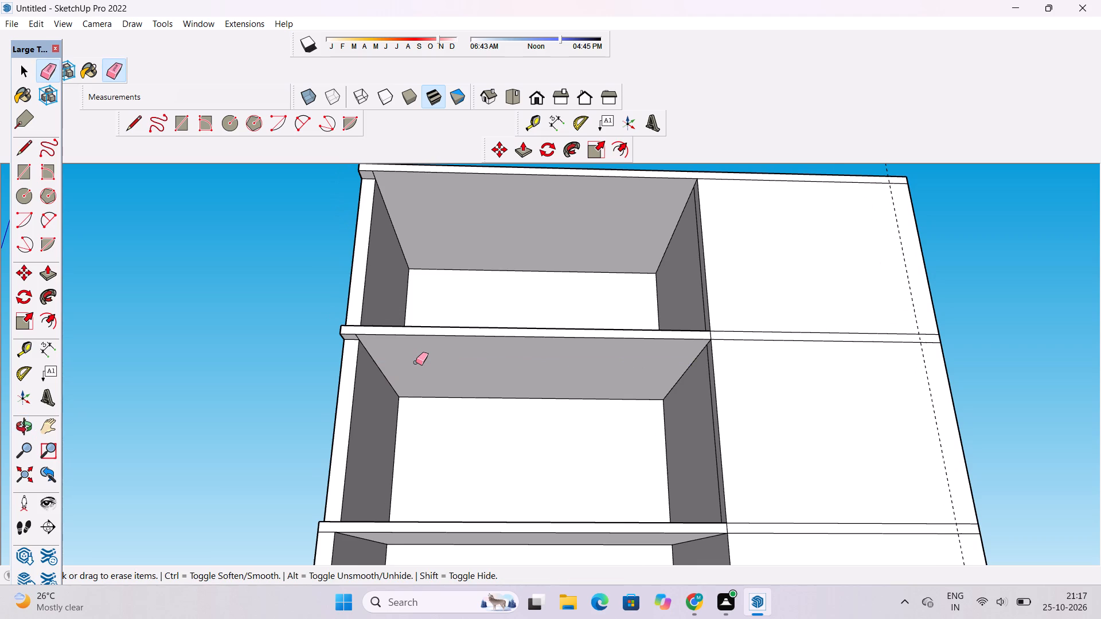
Erase the tiny stray mark on the outer end wall beside the projecting end of the top-storey floor slab.
scroll(416, 362, "down", 6)
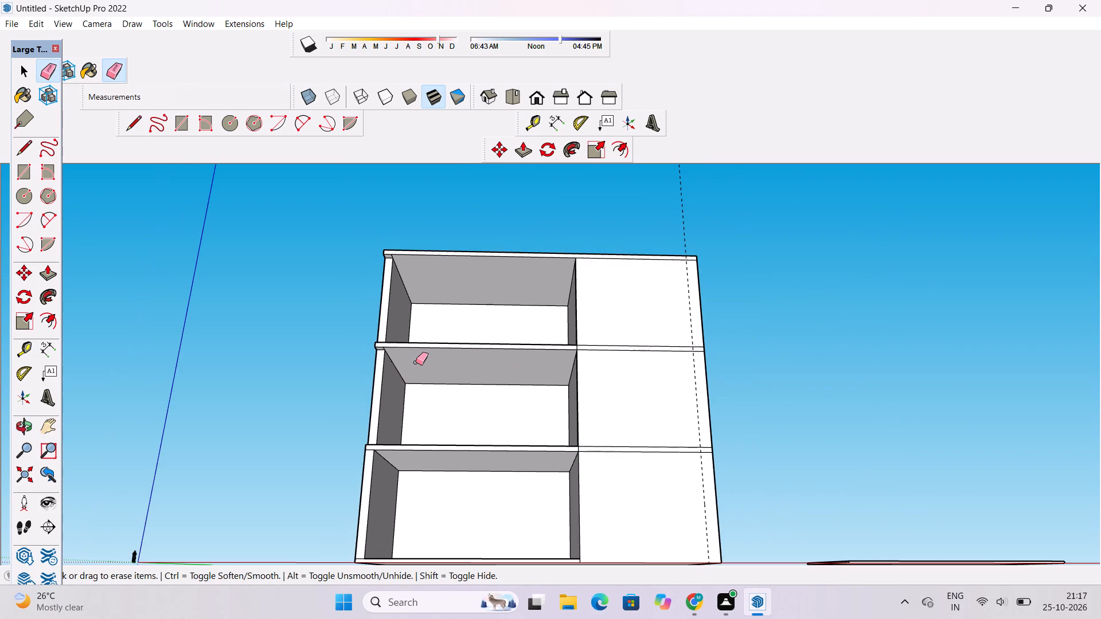
key("o")
scroll(417, 343, "down", 5)
left_click_drag(417, 343, 440, 428)
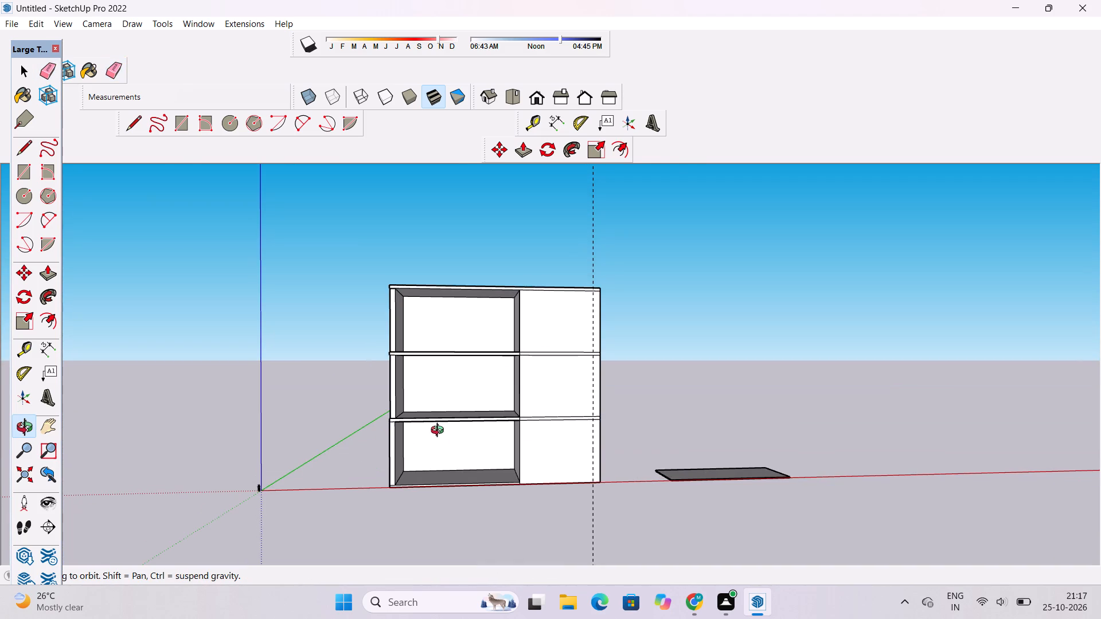
left_click_drag(439, 445, 436, 423, "shift")
scroll(396, 391, "up", 2)
left_click_drag(359, 377, 460, 456)
scroll(431, 382, "up", 4)
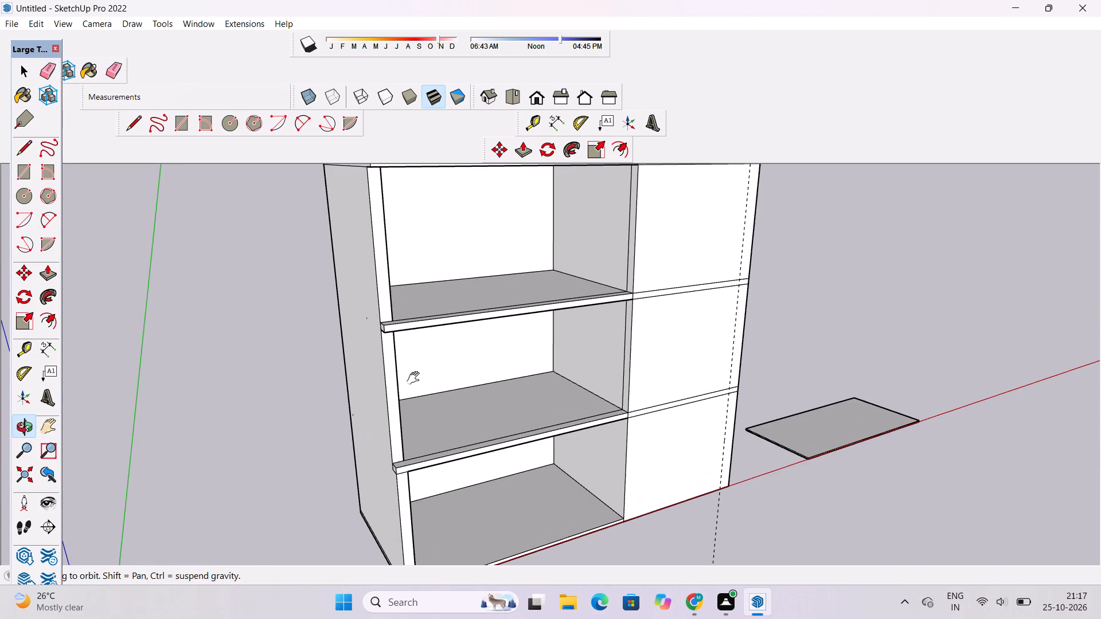
left_click_drag(396, 355, 395, 374, "shift")
scroll(369, 343, "up", 3)
left_click_drag(368, 343, 387, 386, "shift")
left_click_drag(385, 381, 376, 367)
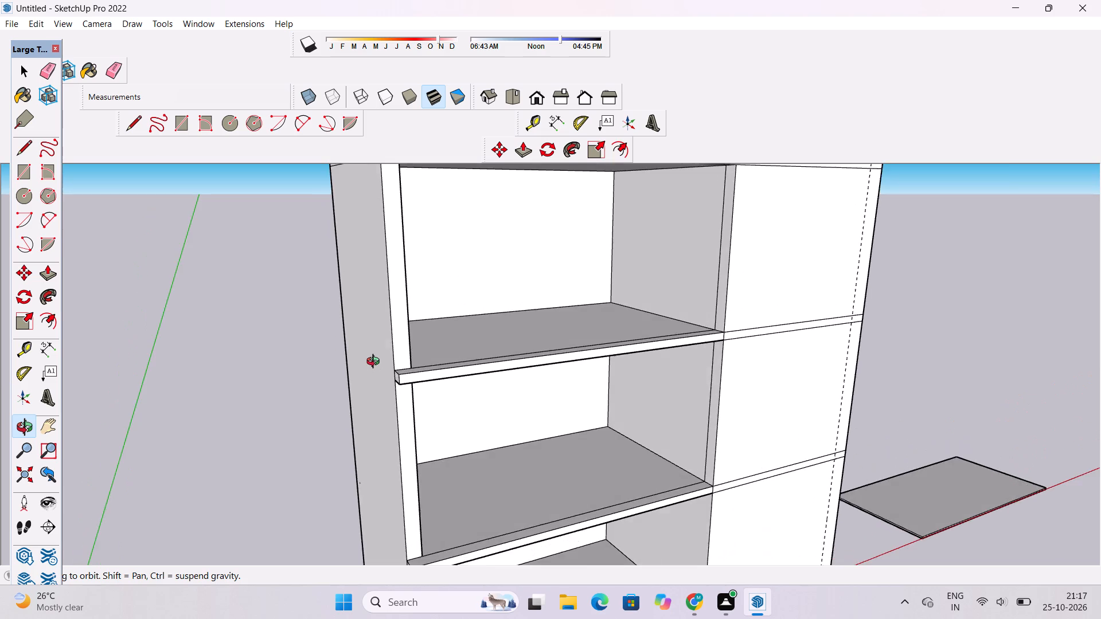
scroll(374, 363, "up", 3)
left_click_drag(385, 377, 401, 389, "shift")
key("e")
scroll(399, 386, "up", 2)
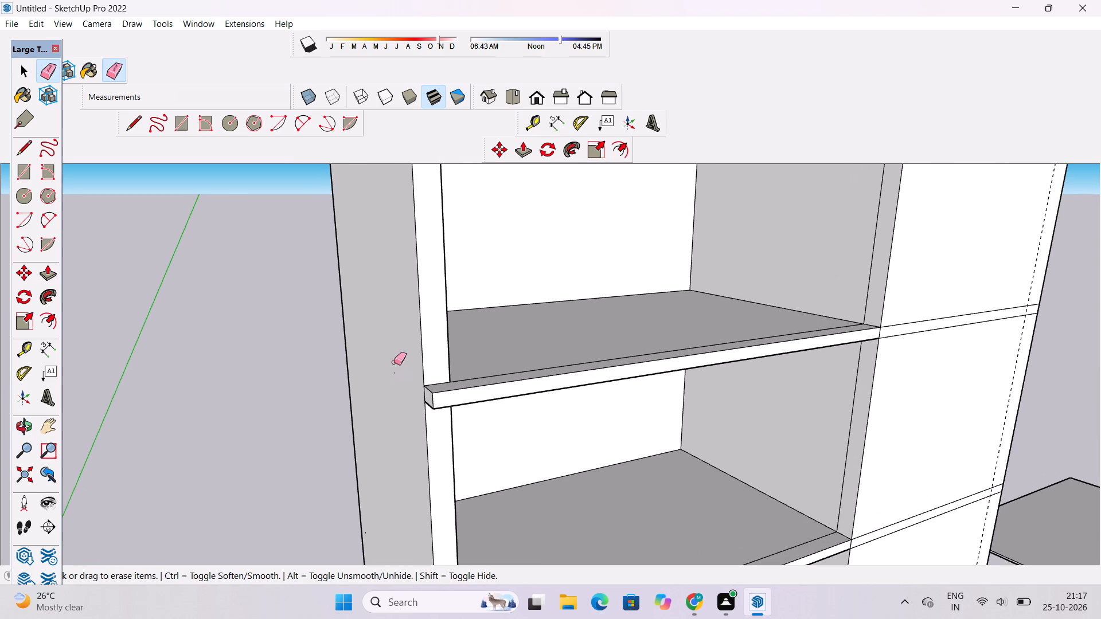
left_click_drag(393, 366, 393, 377)
left_click_drag(394, 362, 395, 378)
Examine the open rooms and the slab lines crossing the enclosed-room front.
scroll(395, 365, "down", 14)
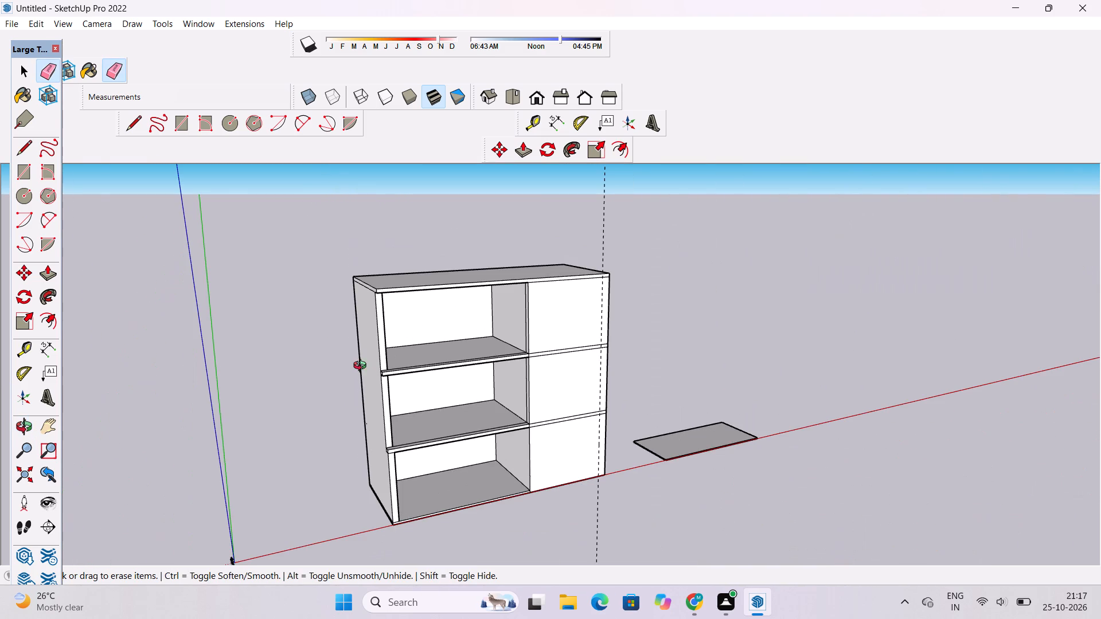
key("o")
left_click_drag(425, 421, 305, 386, "shift")
left_click_drag(436, 386, 303, 393)
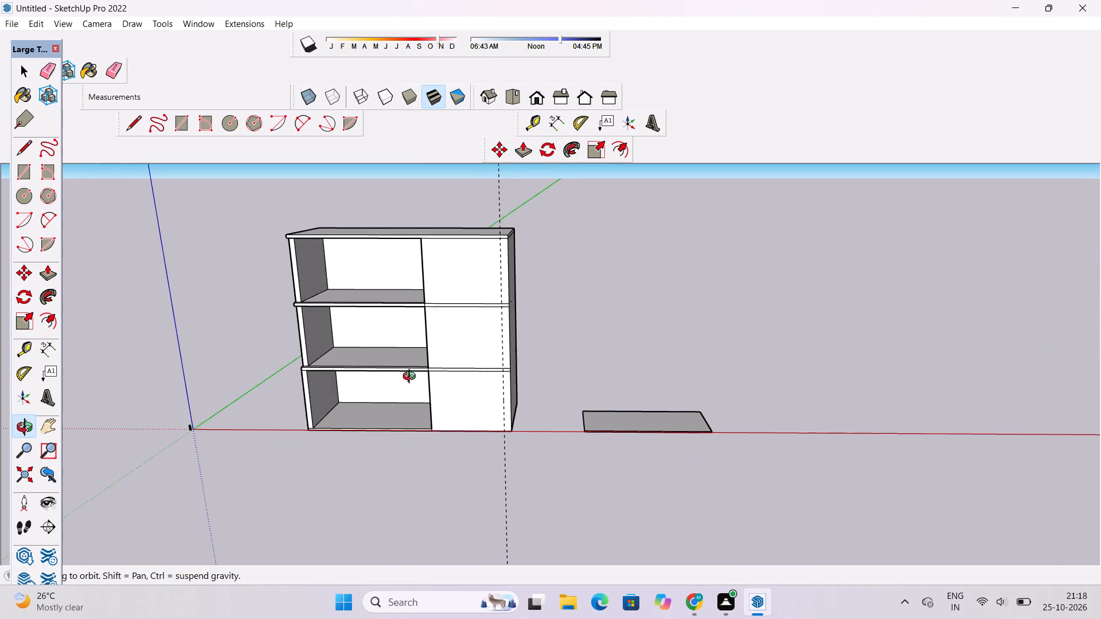
left_click_drag(421, 385, 450, 406, "shift")
scroll(484, 412, "up", 4)
left_click_drag(516, 406, 491, 399, "shift")
scroll(493, 396, "up", 4)
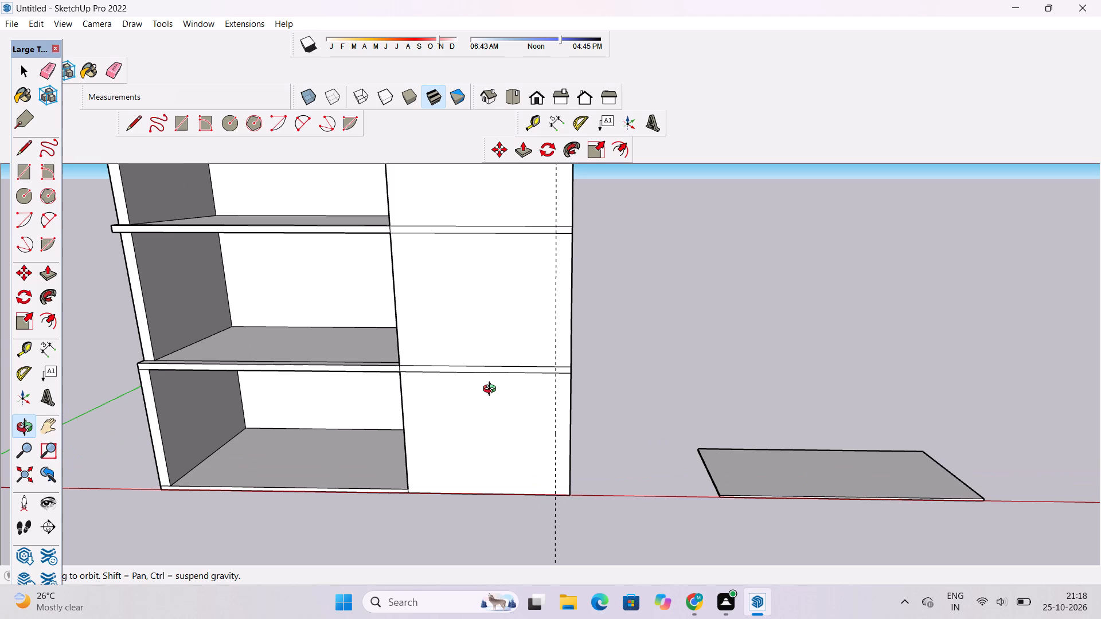
left_click_drag(485, 398, 487, 425, "shift")
left_click_drag(463, 433, 480, 426)
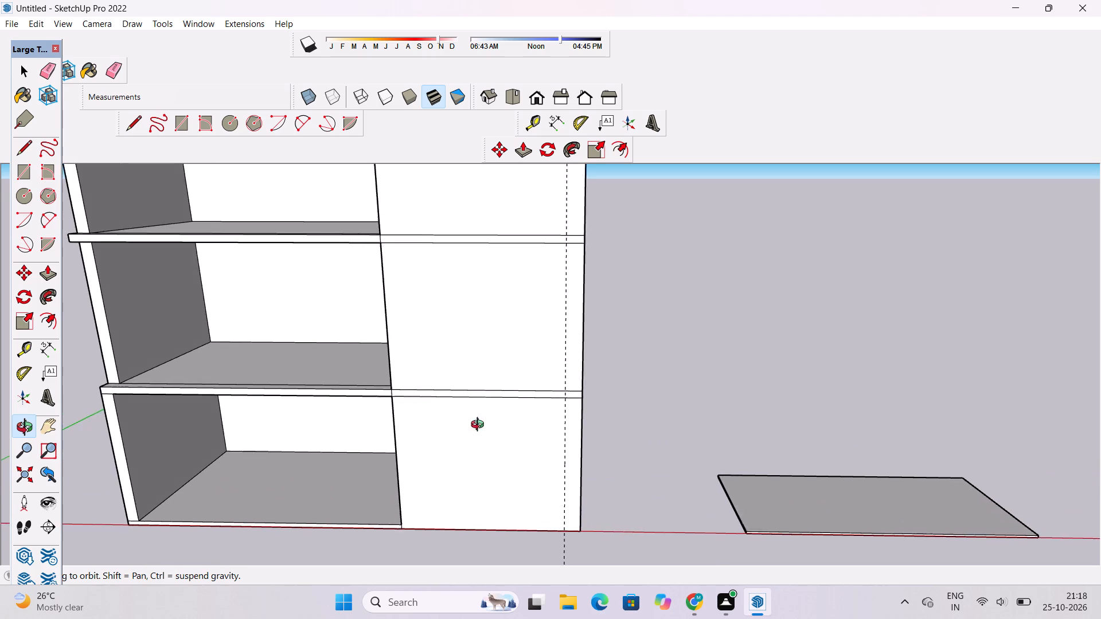
left_click_drag(480, 426, 513, 409)
scroll(518, 403, "down", 2)
left_click_drag(518, 403, 526, 429, "shift")
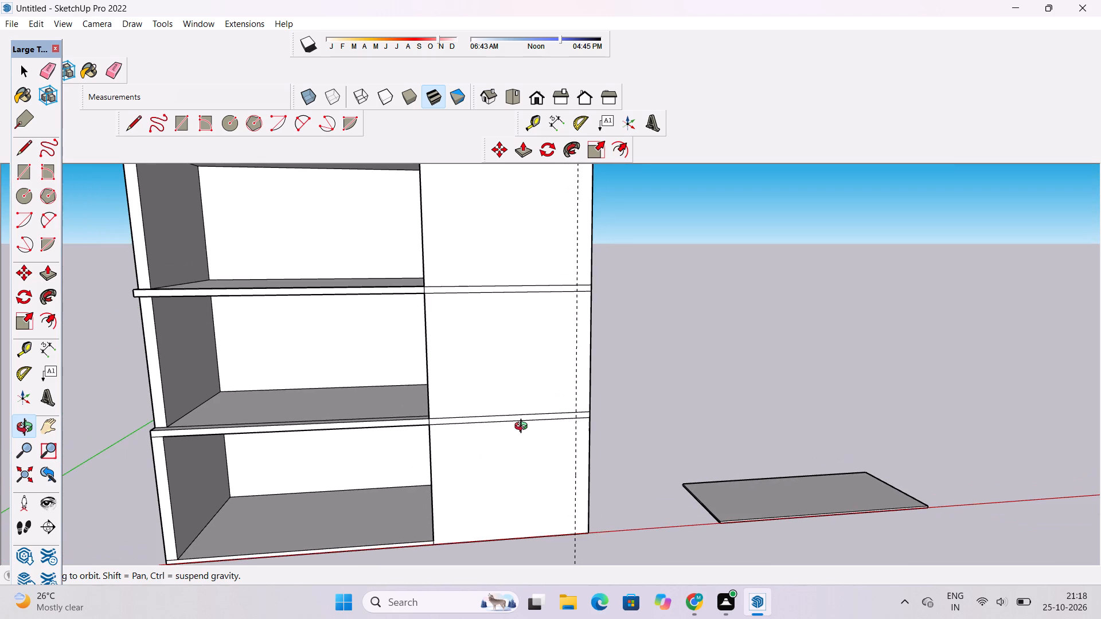
left_click_drag(463, 437, 510, 445, "shift")
left_click_drag(557, 450, 606, 448)
scroll(608, 437, "up", 2)
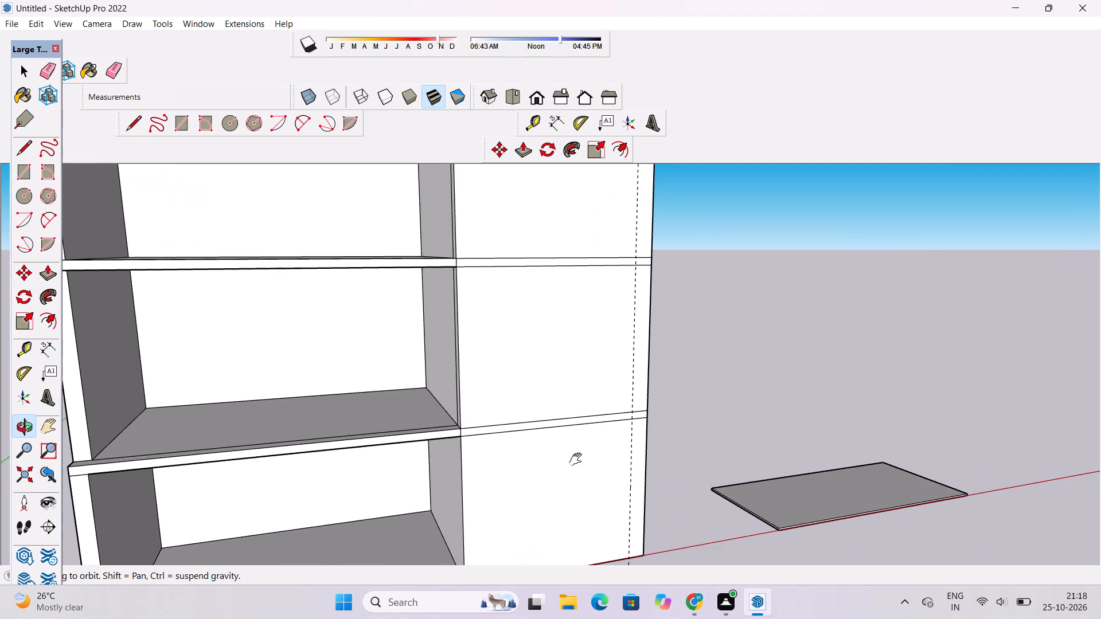
left_click_drag(578, 460, 563, 420, "shift")
Erase the lower line of the slab above the ground storey on the enclosed-room front, including its end stubs.
key("e")
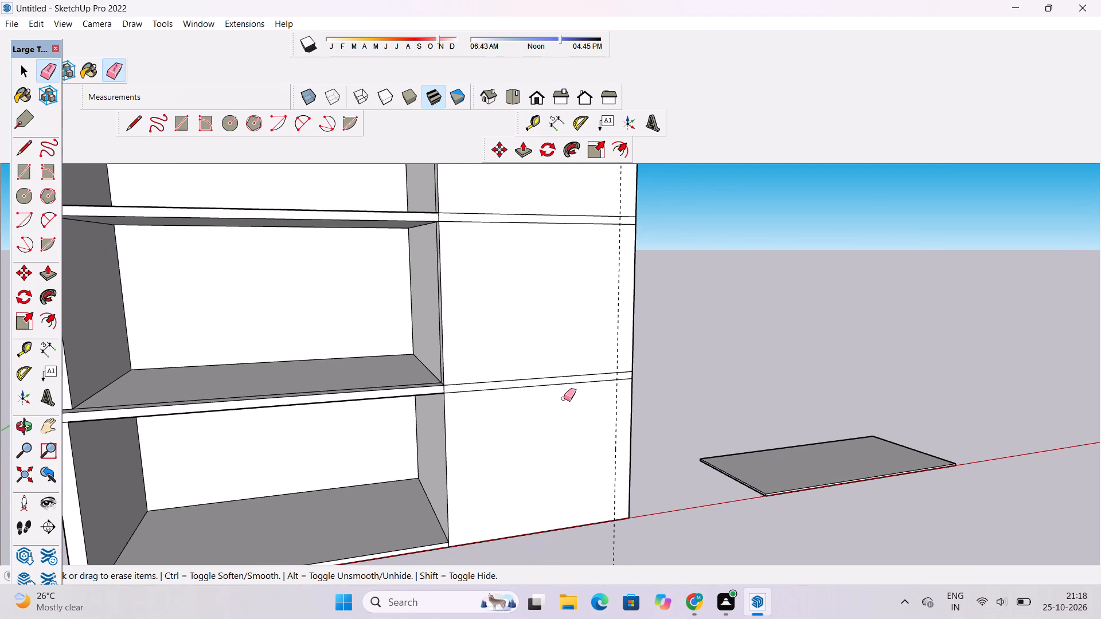
left_click(568, 383)
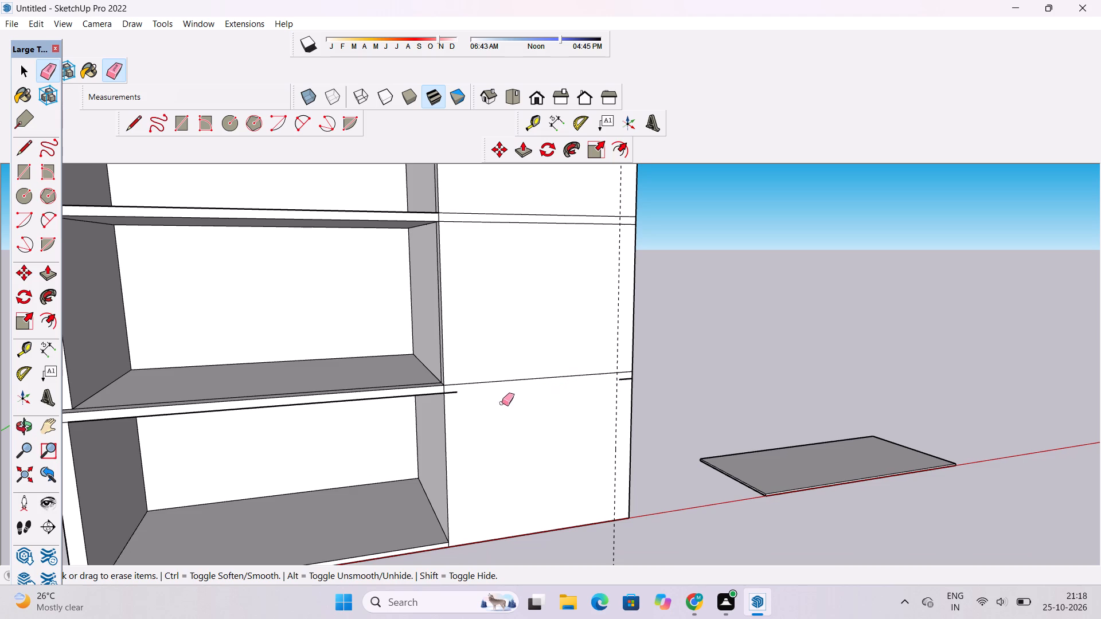
scroll(491, 409, "down", 3)
scroll(598, 391, "up", 8)
left_click_drag(588, 375, 587, 387)
scroll(620, 371, "down", 4)
scroll(374, 386, "up", 7)
left_click_drag(397, 389, 397, 398)
scroll(389, 395, "up", 6)
left_click_drag(385, 384, 377, 398)
scroll(357, 412, "down", 16)
Examine the ground and middle storeys of the enclosed-room front around the single remaining slab line.
key("o")
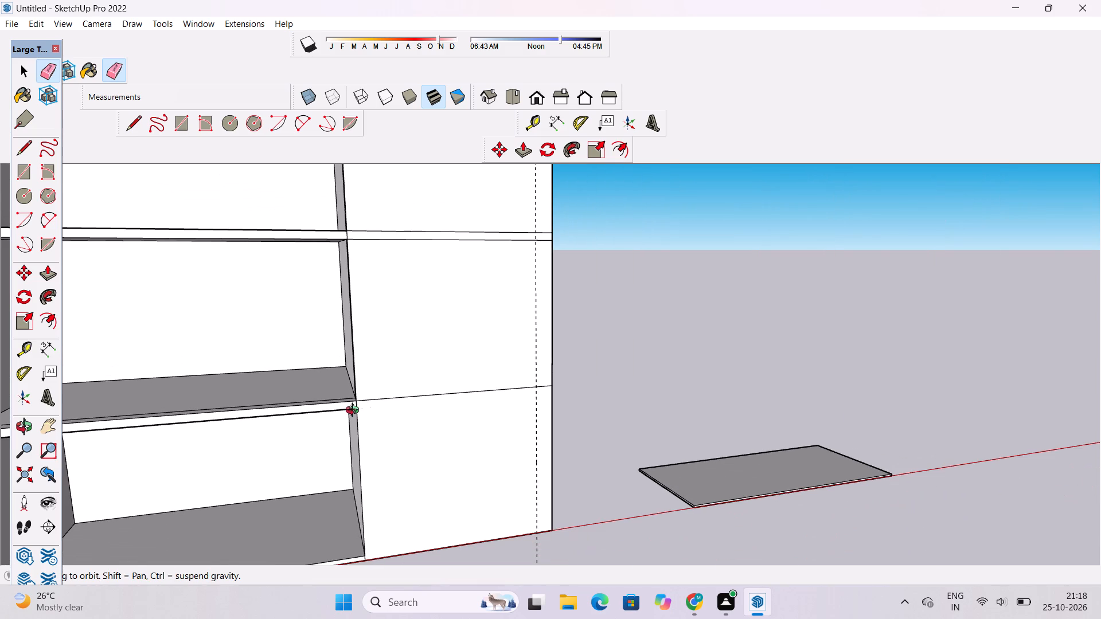
left_click_drag(357, 427, 407, 437)
scroll(409, 445, "down", 4)
left_click_drag(447, 446, 384, 433, "shift")
left_click_drag(396, 442, 365, 422, "shift")
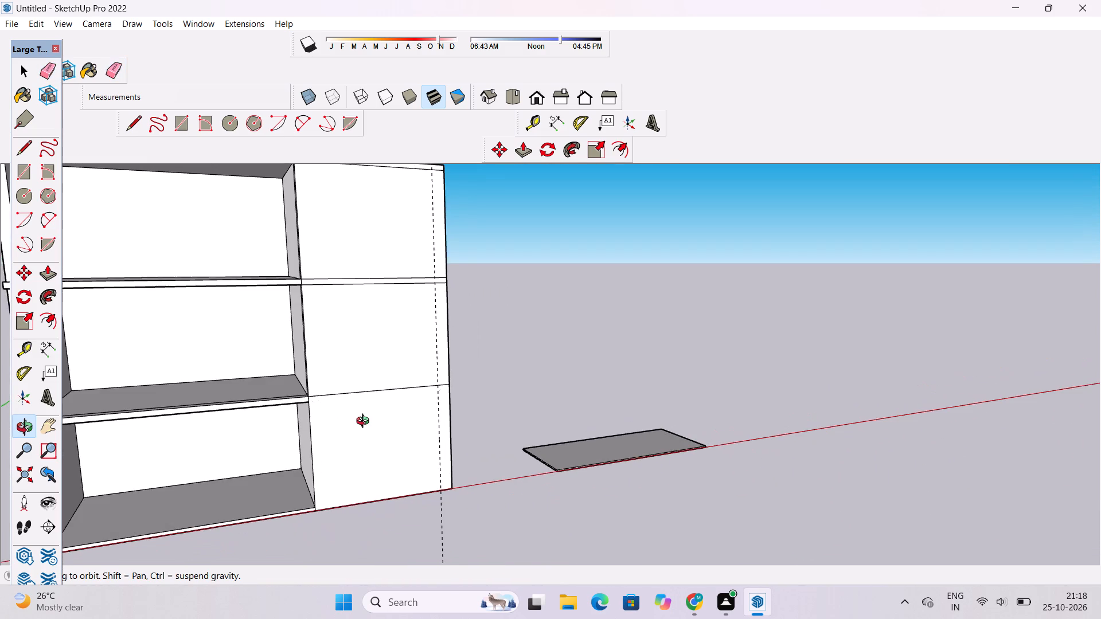
left_click_drag(362, 422, 382, 433, "shift")
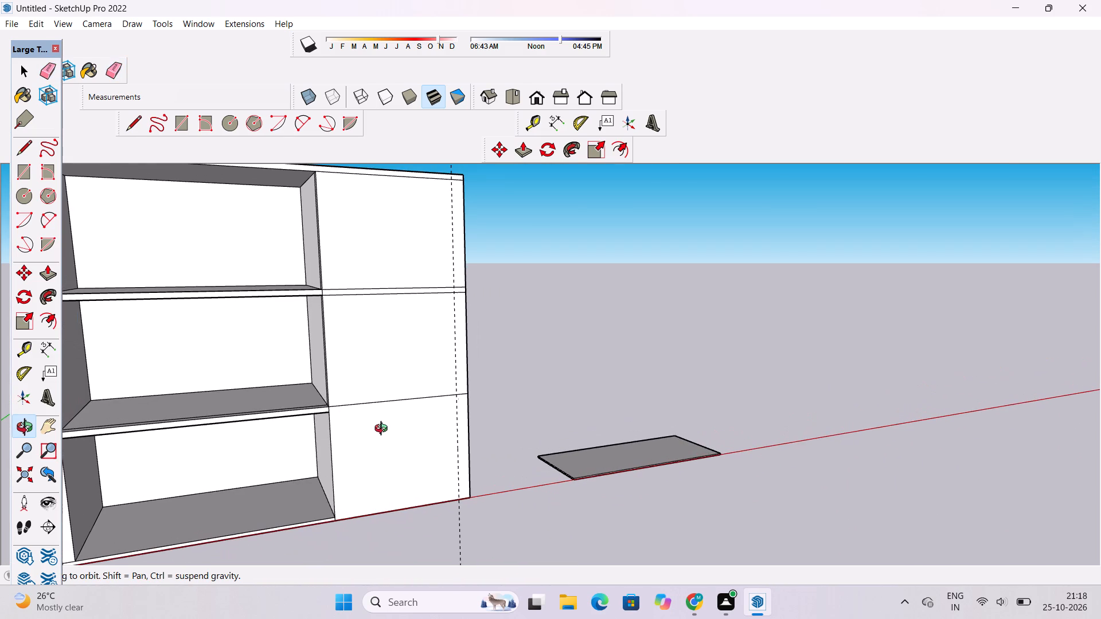
scroll(384, 430, "down", 2)
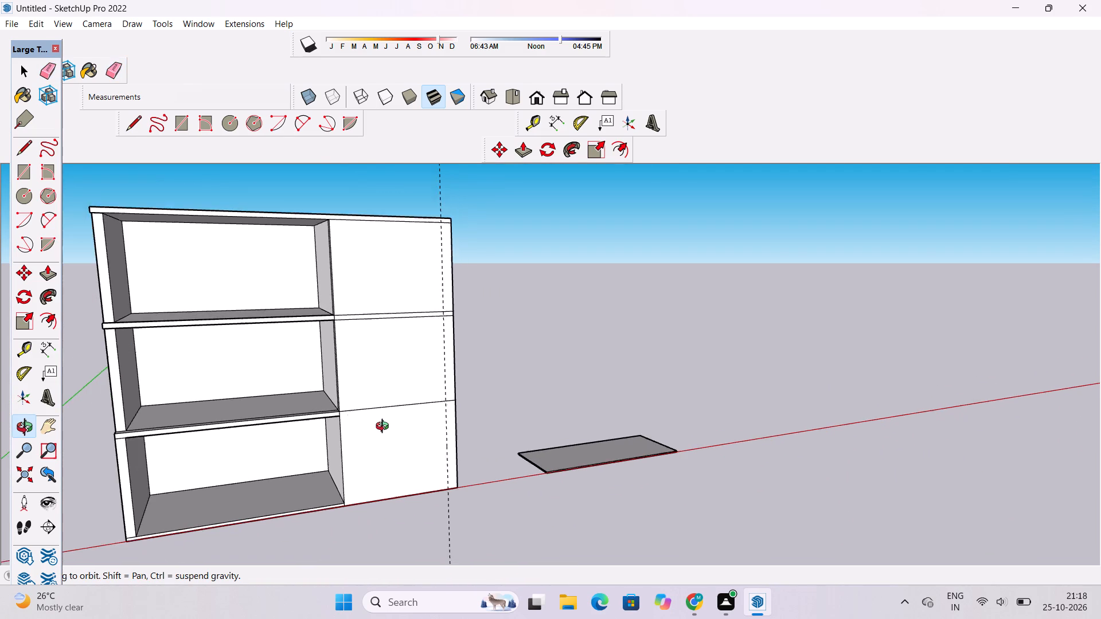
scroll(385, 428, "down", 3)
left_click_drag(435, 452, 365, 453)
scroll(374, 435, "up", 3)
left_click_drag(379, 432, 395, 438, "shift")
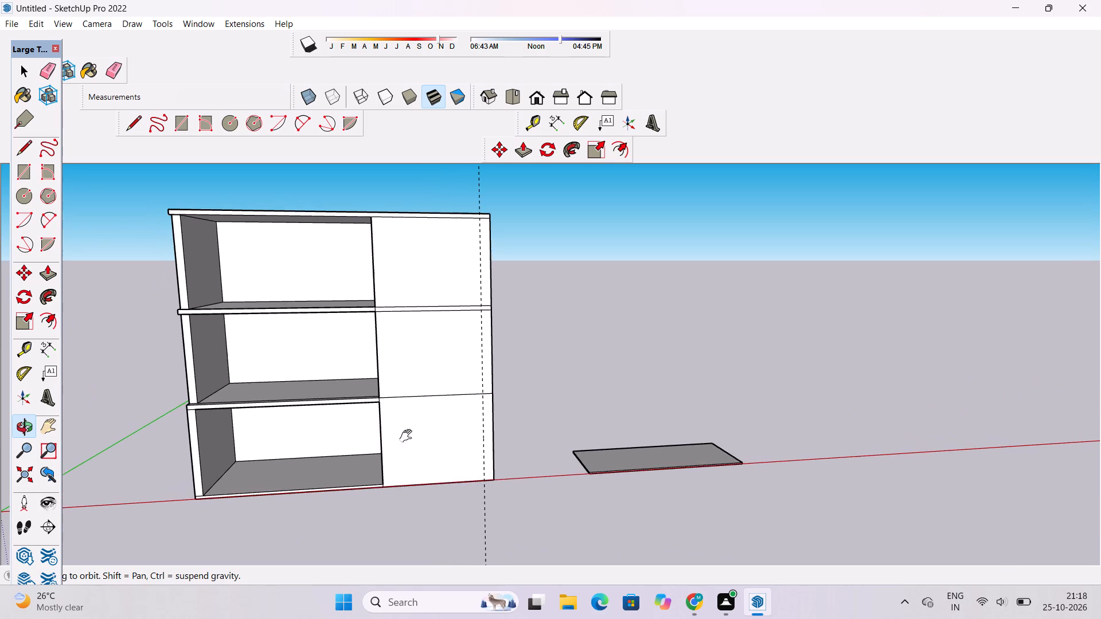
left_click_drag(416, 432, 415, 407)
scroll(411, 400, "up", 4)
left_click_drag(411, 400, 392, 406, "shift")
left_click_drag(378, 409, 435, 414)
left_click(438, 408, "shift")
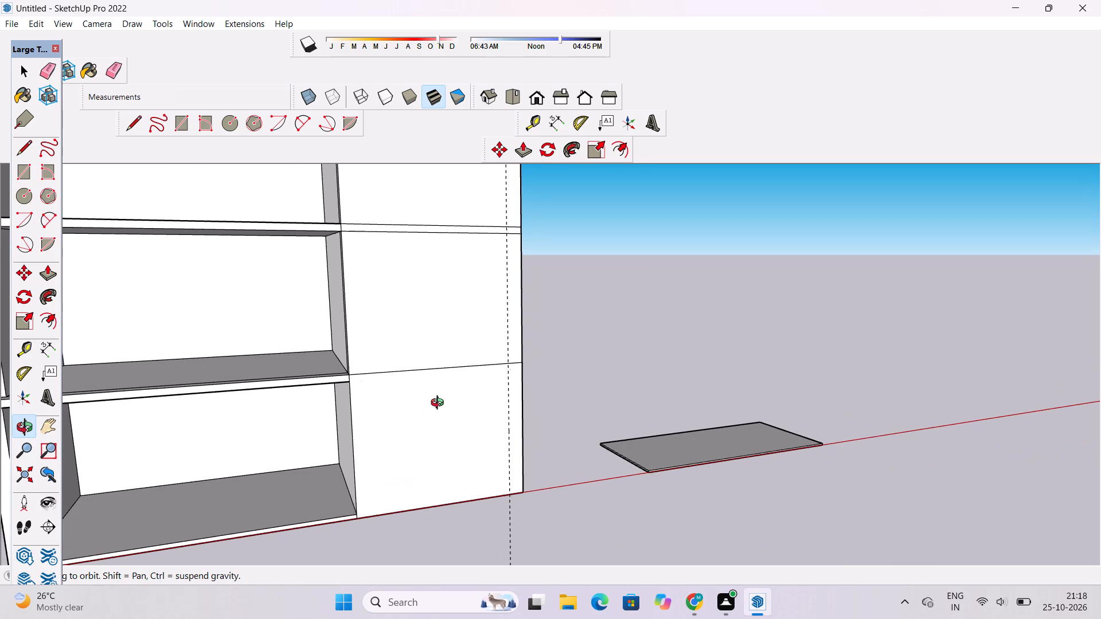
scroll(440, 404, "down", 1)
left_click_drag(418, 413, 434, 389, "shift")
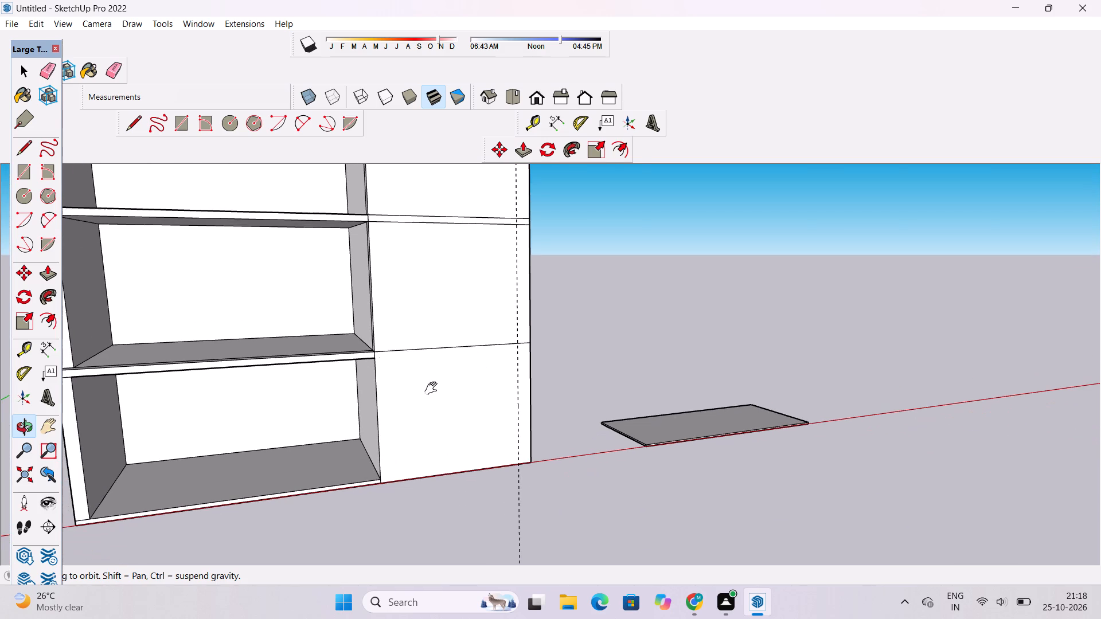
left_click_drag(434, 389, 406, 397, "shift")
left_click_drag(406, 397, 408, 403)
scroll(410, 403, "up", 1)
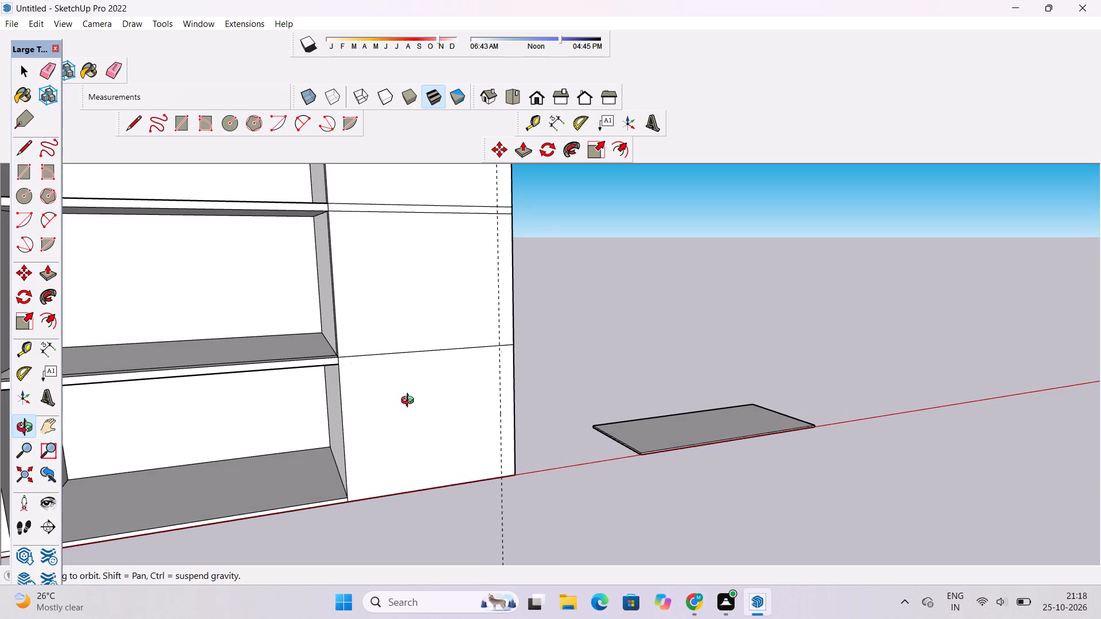
left_click_drag(406, 387, 413, 398, "shift")
left_click(413, 398)
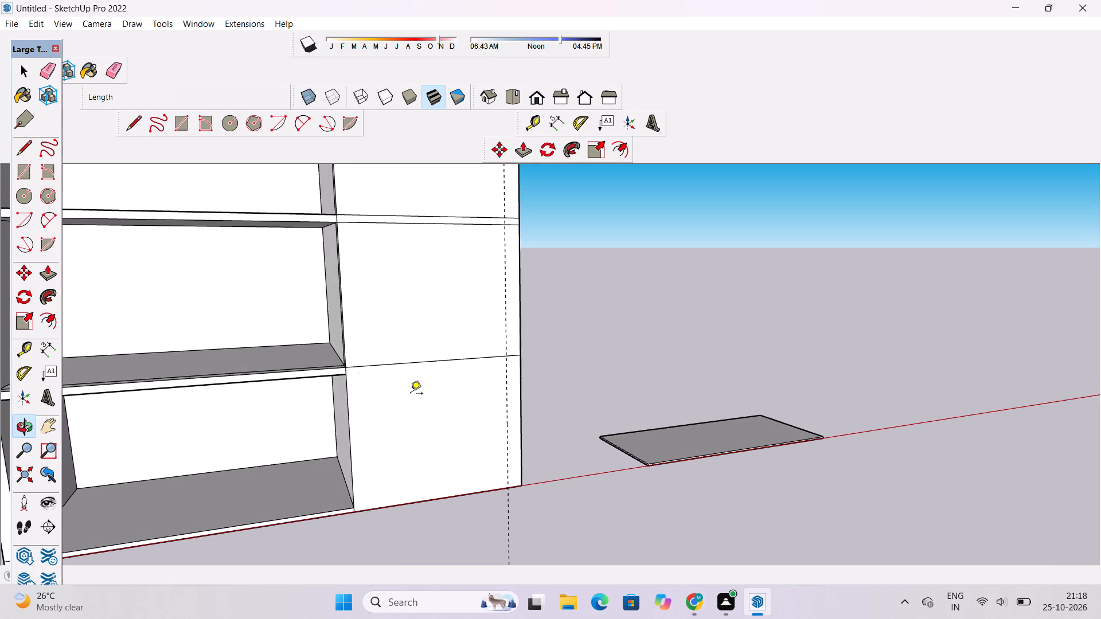
Place a horizontal guide 7' above the remaining slab line between the ground and middle storeys on the enclosed-room front.
key("t")
left_click(440, 360)
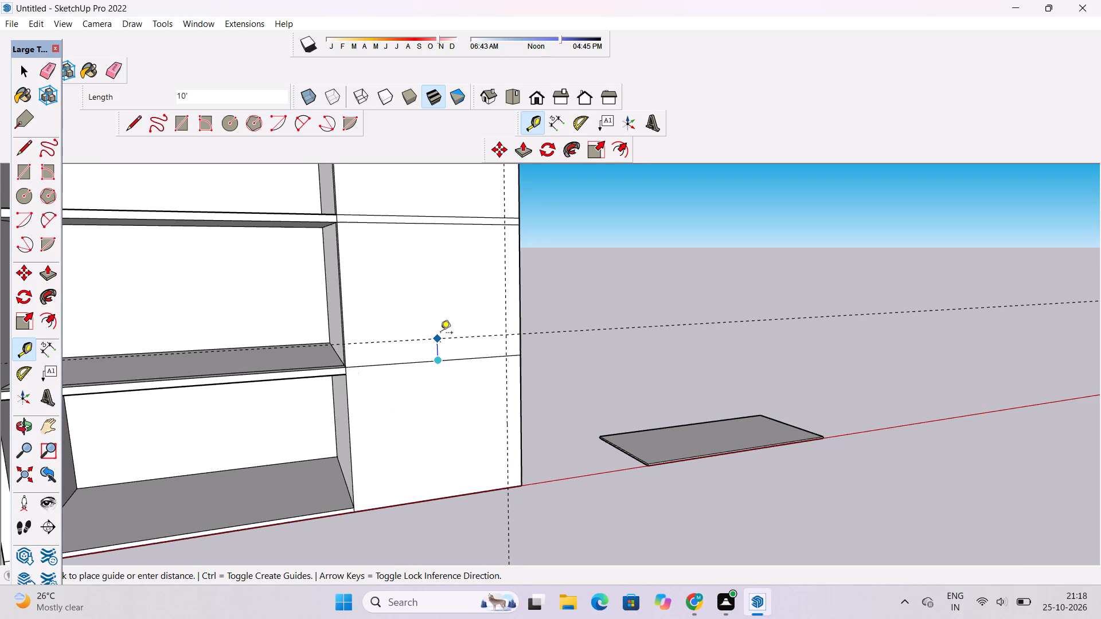
key("7")
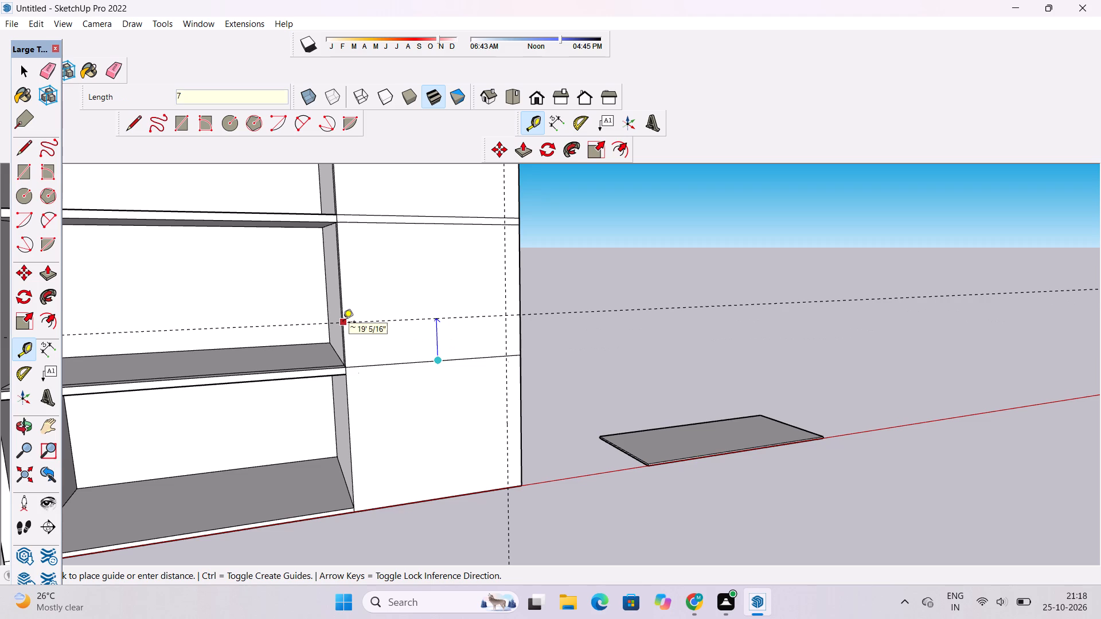
key("apostrophe")
key("Return")
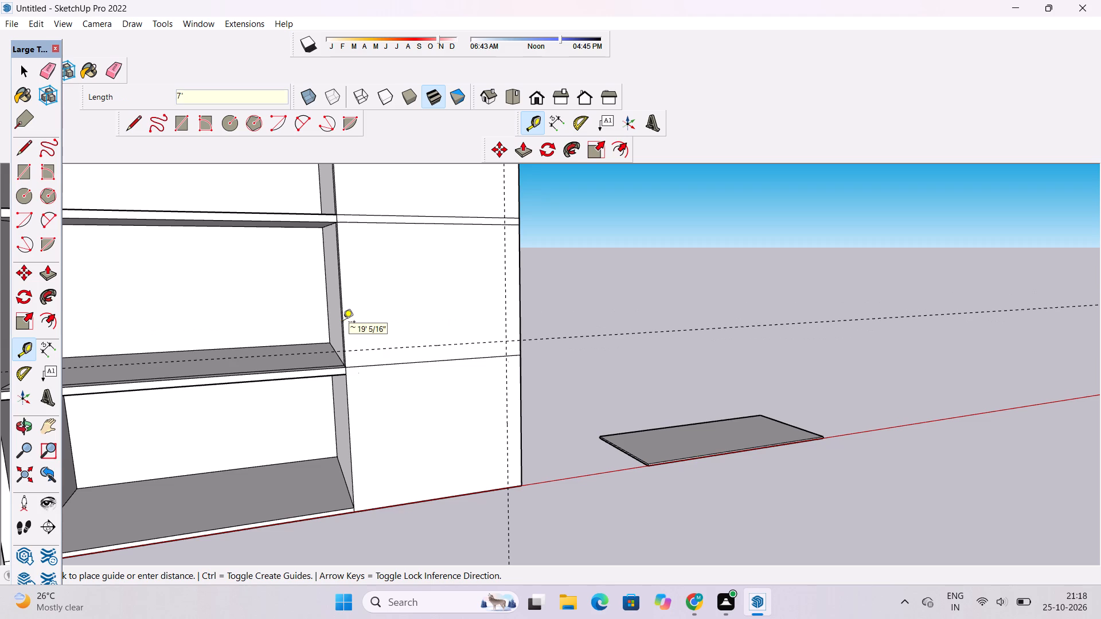
Draw a 79' line along the horizontal guide from the open-room partition edge to the outer vertical edge of the enclosed front.
scroll(343, 326, "down", 1)
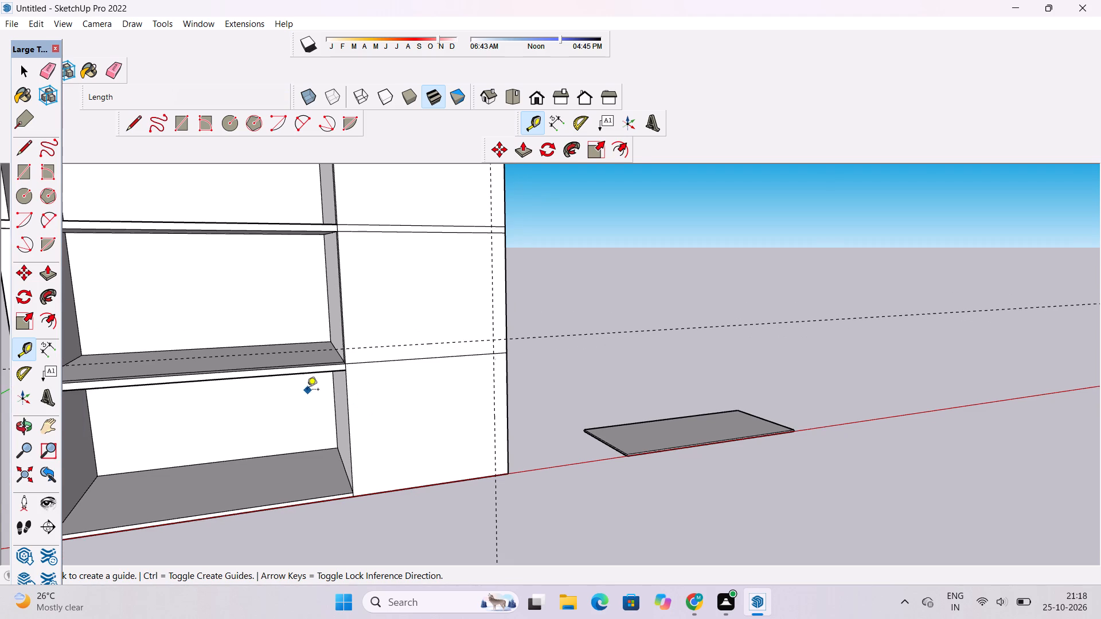
scroll(306, 391, "down", 3)
key("l")
scroll(198, 378, "down", 1)
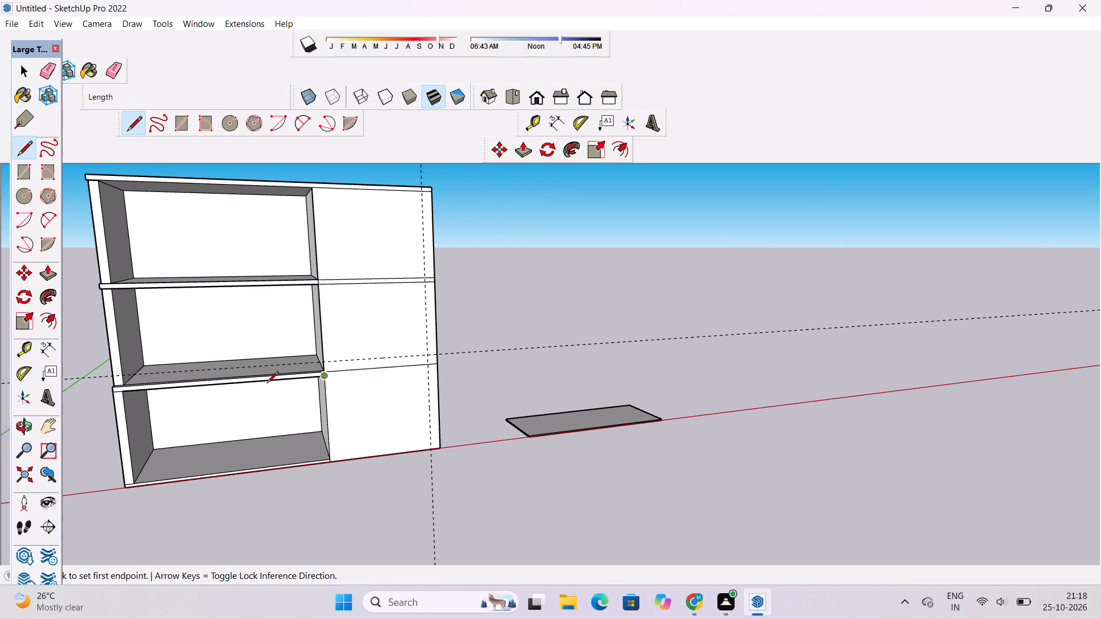
scroll(228, 393, "down", 2)
scroll(369, 342, "up", 10)
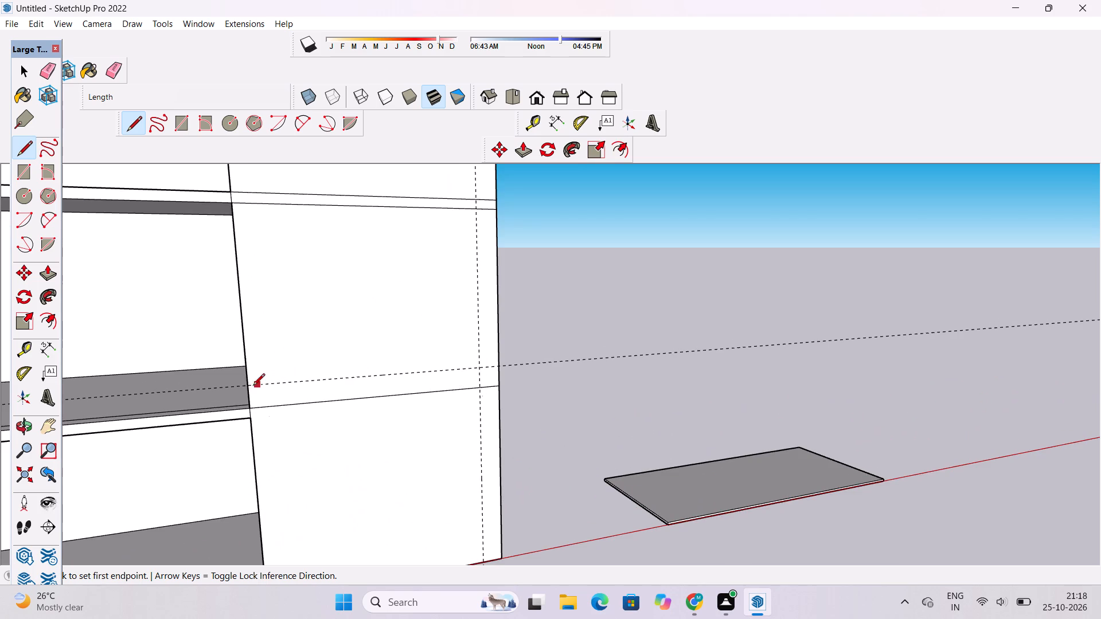
scroll(231, 386, "down", 6)
scroll(236, 389, "up", 8)
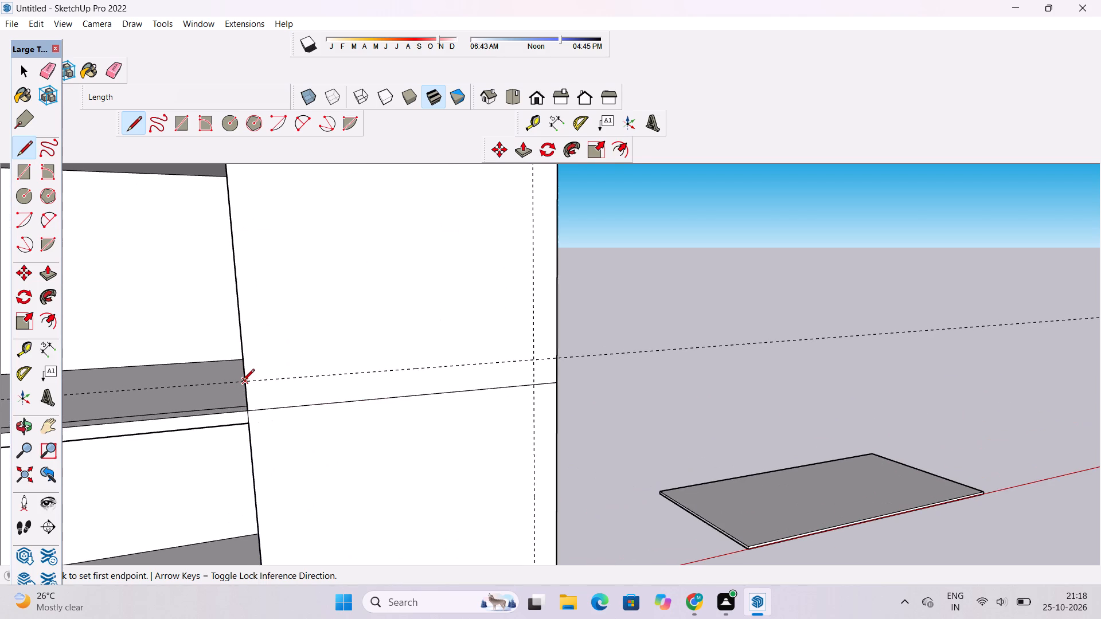
left_click(243, 382)
scroll(235, 382, "down", 9)
scroll(368, 366, "up", 5)
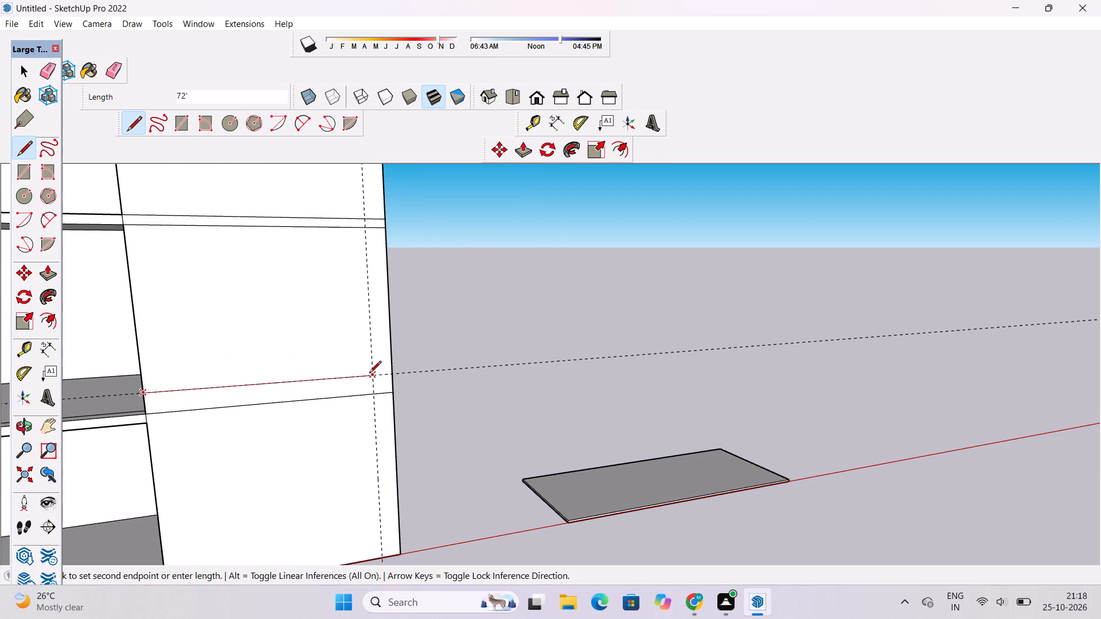
scroll(338, 375, "down", 3)
scroll(369, 375, "up", 6)
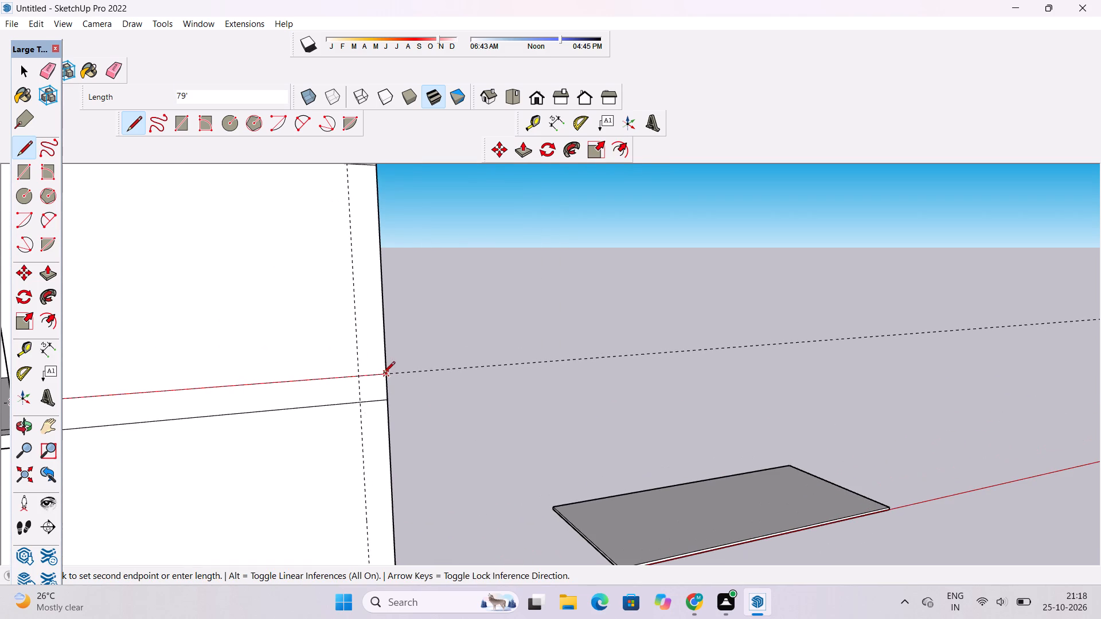
left_click(386, 374)
Draw a vertical line along the vertical guide from the ground edge up to the slab line above the ground storey.
scroll(359, 351, "down", 9)
scroll(363, 460, "up", 6)
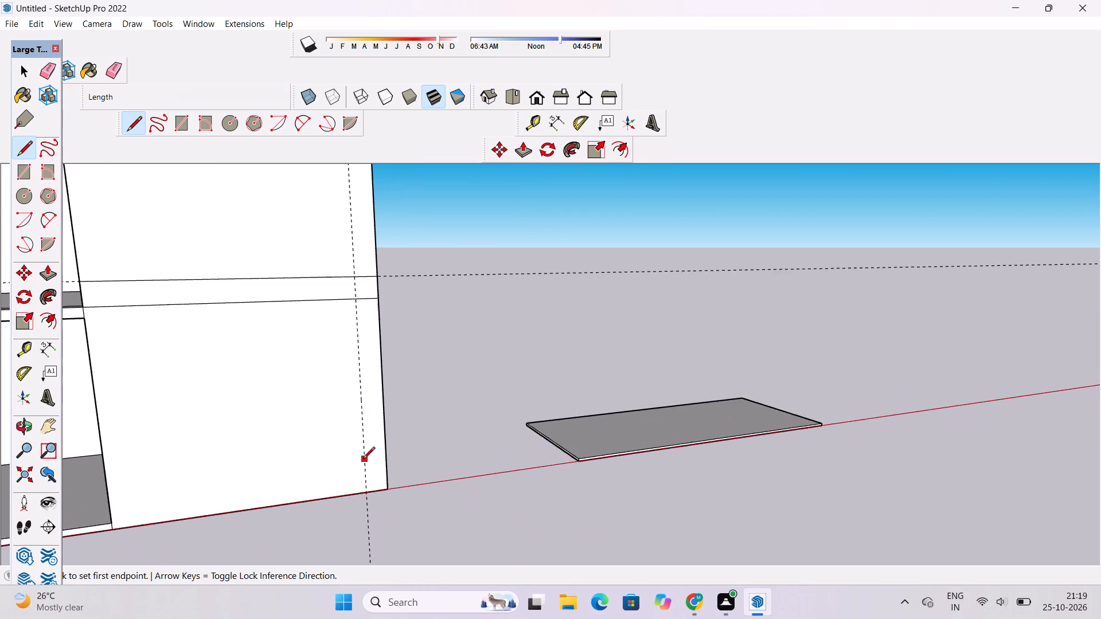
scroll(363, 460, "up", 6)
left_click(368, 510)
scroll(368, 510, "down", 9)
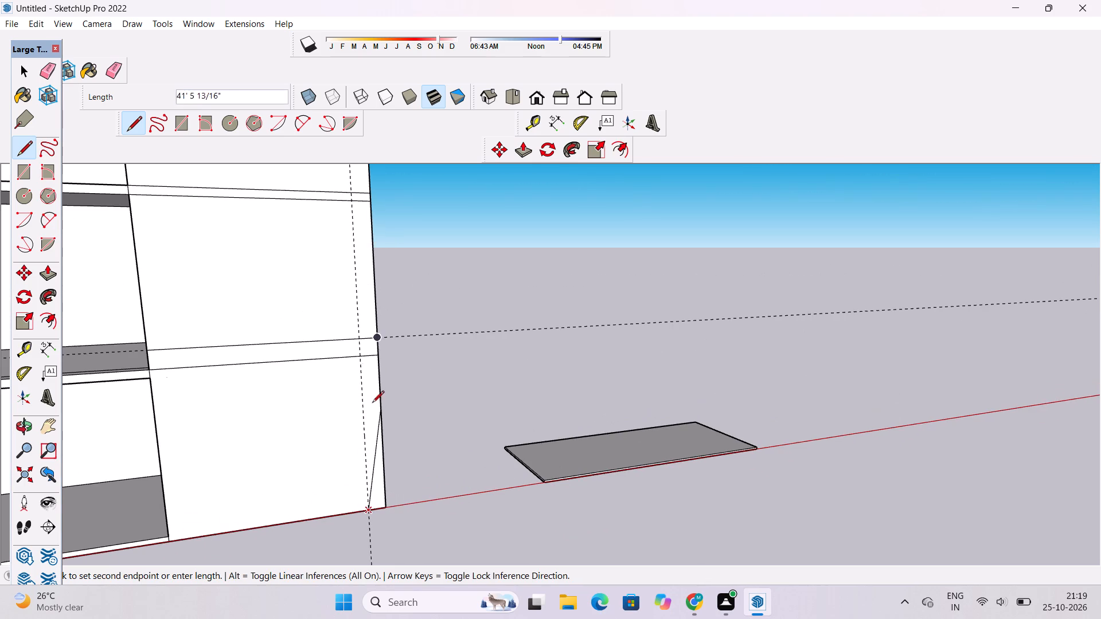
left_click(360, 359)
Erase the horizontal and vertical guides on the enclosed-room front.
scroll(360, 361, "down", 3)
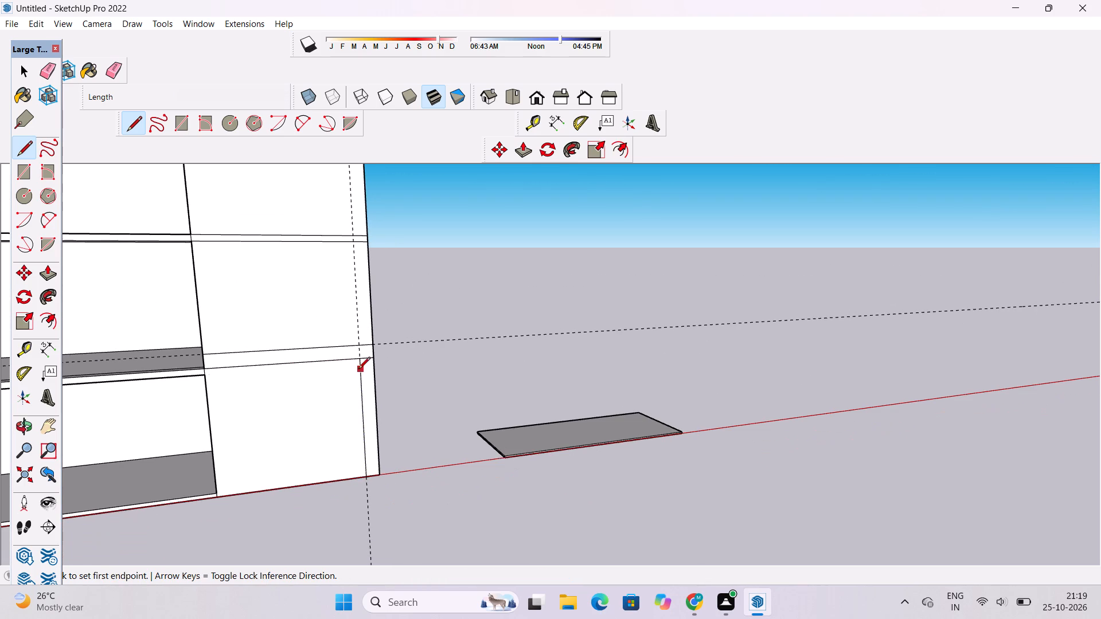
key("e")
left_click_drag(395, 328, 402, 351)
left_click_drag(356, 285, 356, 288)
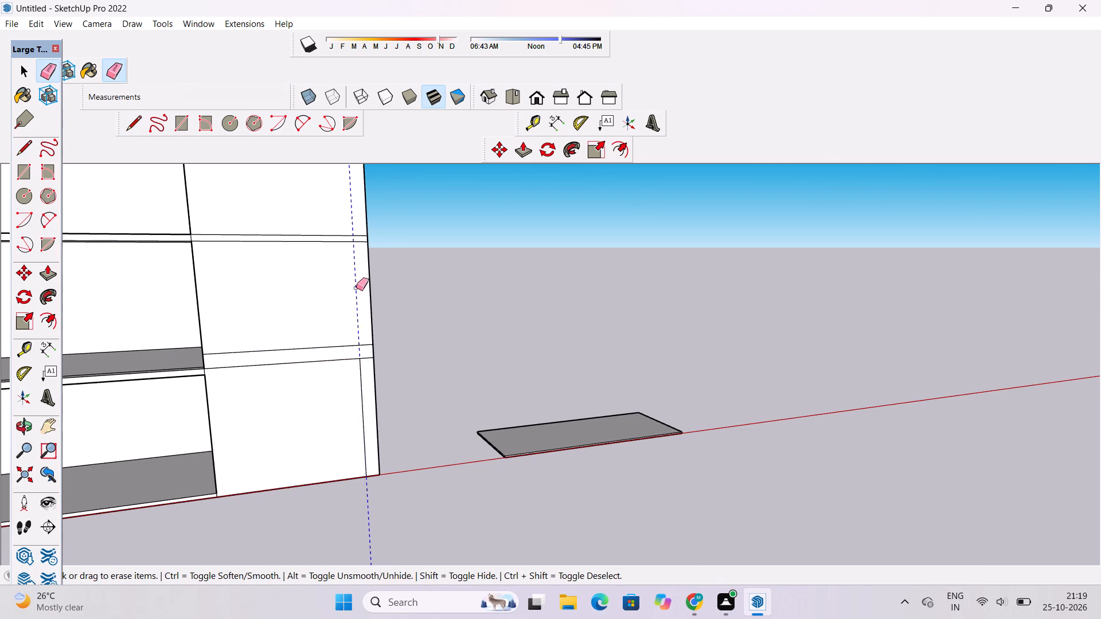
Erase the remaining vertical guide and the short line stub between the vertical line and the outer edge on the ground-storey front.
left_click_drag(356, 288, 352, 304)
scroll(444, 391, "down", 5)
scroll(395, 389, "up", 10)
left_click_drag(398, 342, 403, 359)
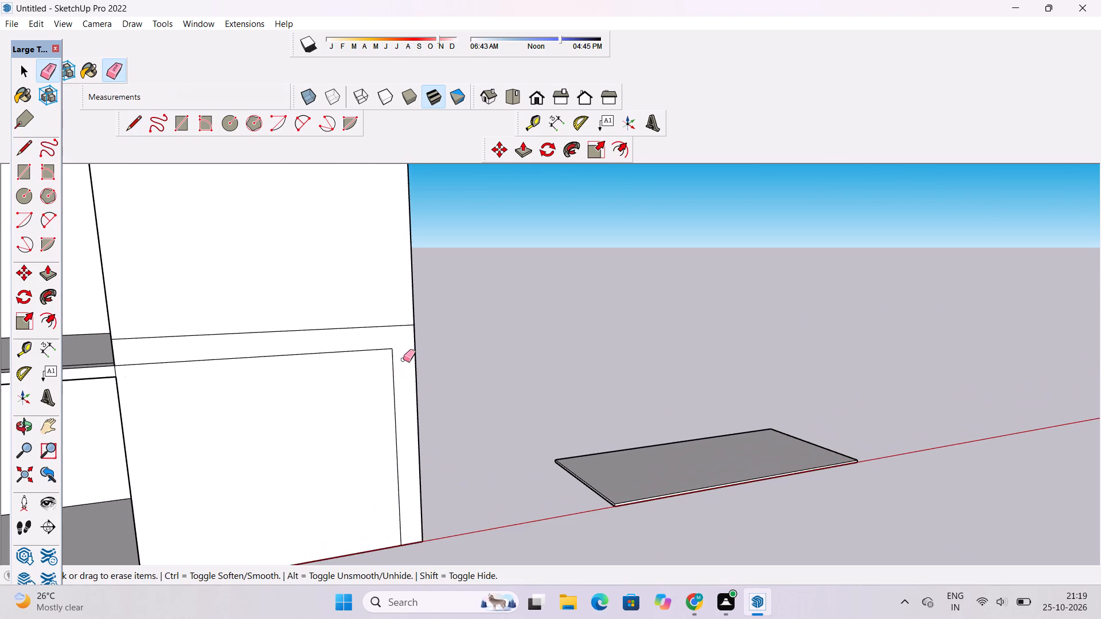
Erase the tiny stray marks beside the open-room partition edge, just below the slab line above the ground storey.
scroll(464, 385, "down", 8)
key("o")
left_click_drag(333, 402, 438, 391)
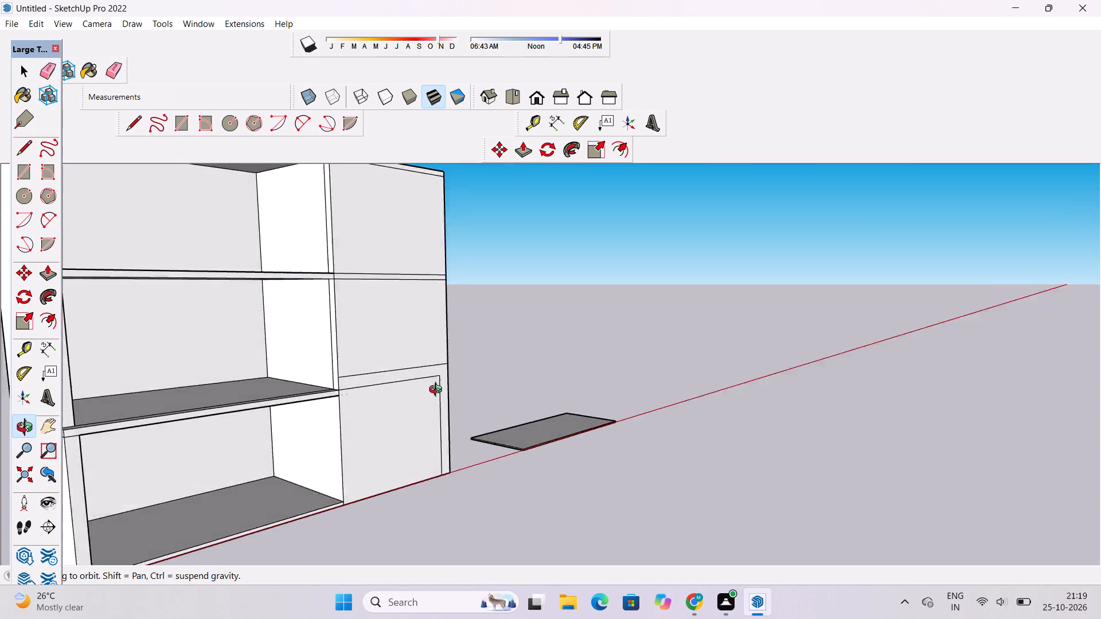
left_click_drag(438, 391, 252, 415)
left_click_drag(251, 413, 400, 475, "shift")
left_click_drag(733, 410, 478, 414)
scroll(516, 477, "up", 3)
left_click_drag(518, 474, 512, 418, "shift")
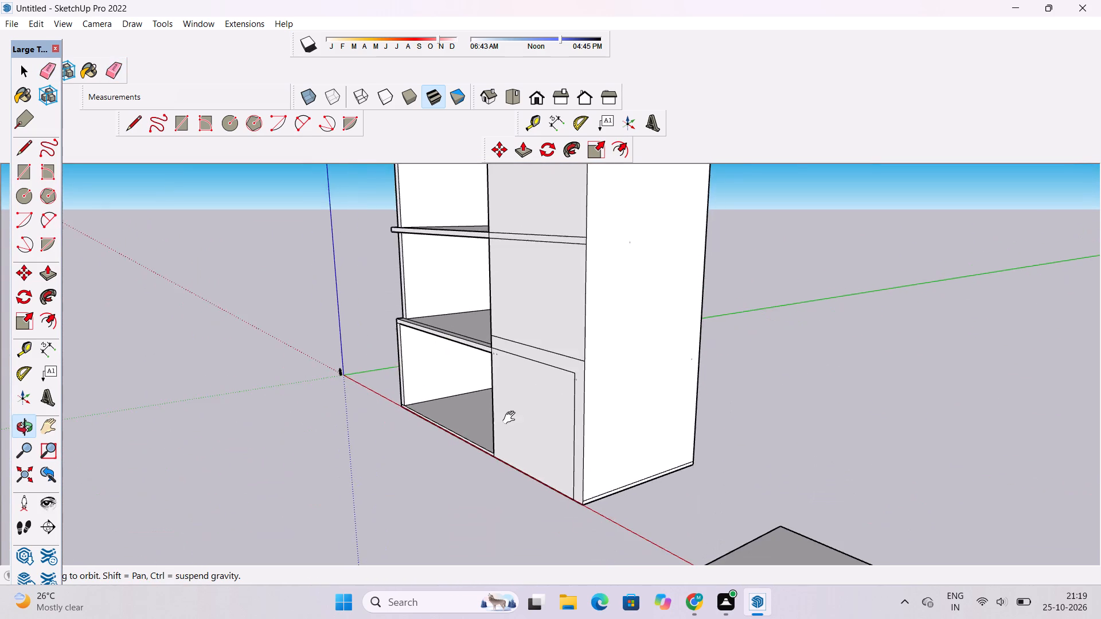
scroll(512, 417, "down", 2)
left_click_drag(494, 416, 494, 423, "shift")
left_click_drag(512, 442, 489, 413)
scroll(486, 410, "down", 3)
left_click_drag(487, 410, 515, 425)
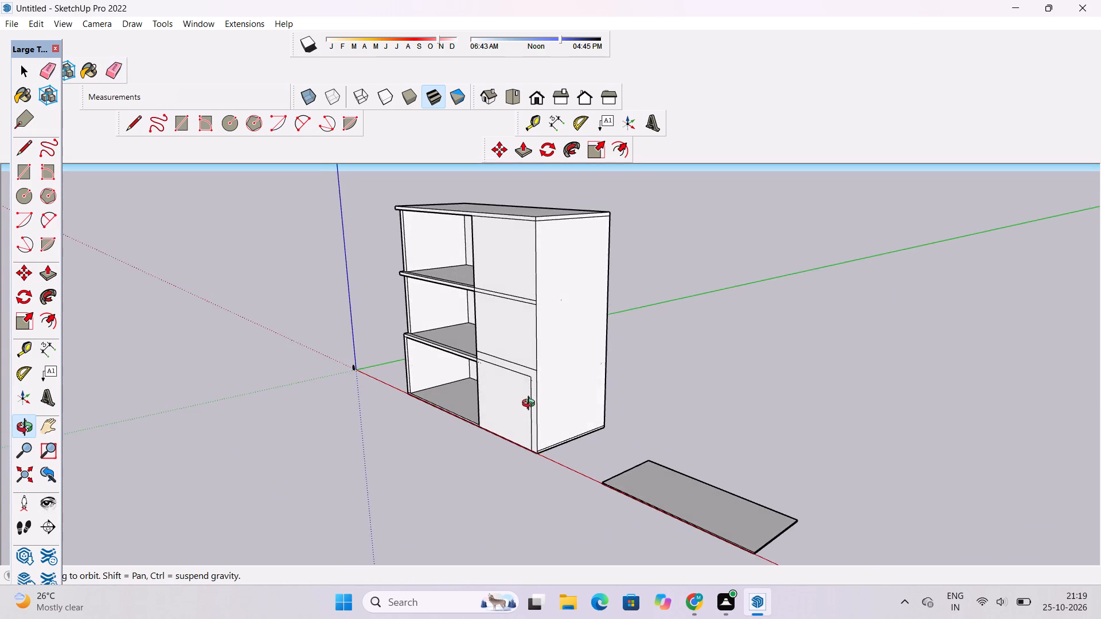
scroll(531, 402, "up", 2)
left_click_drag(525, 386, 496, 426, "shift")
scroll(443, 401, "up", 4, "shift")
left_click_drag(440, 398, 421, 418, "shift")
scroll(425, 416, "up", 4, "shift")
left_click_drag(426, 416, 442, 416)
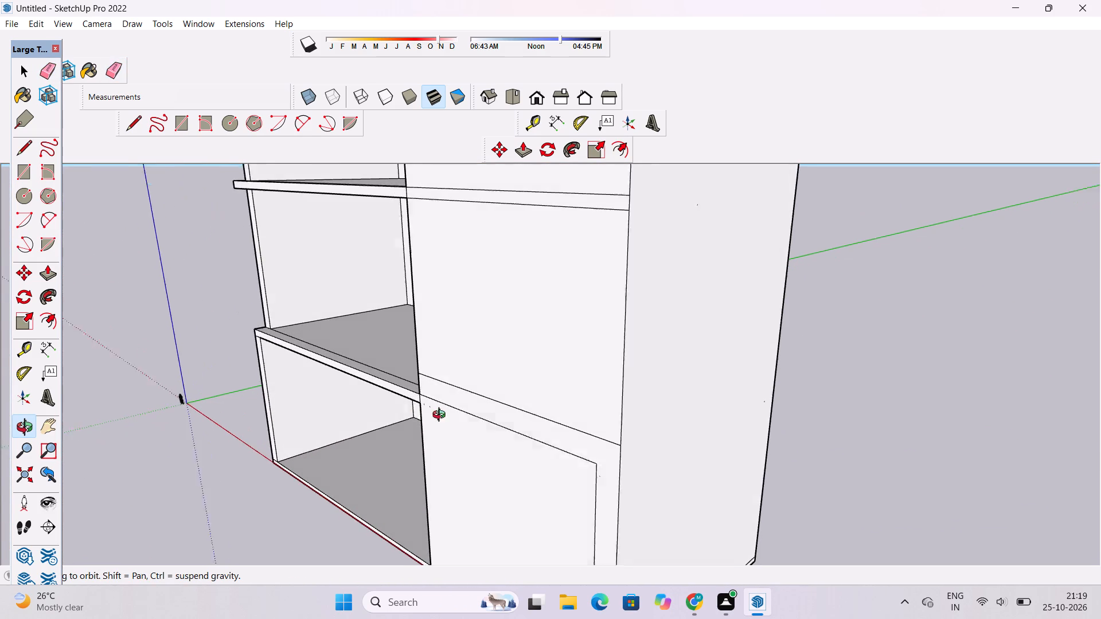
left_click_drag(442, 416, 447, 416)
key("e")
left_click_drag(439, 417, 430, 405)
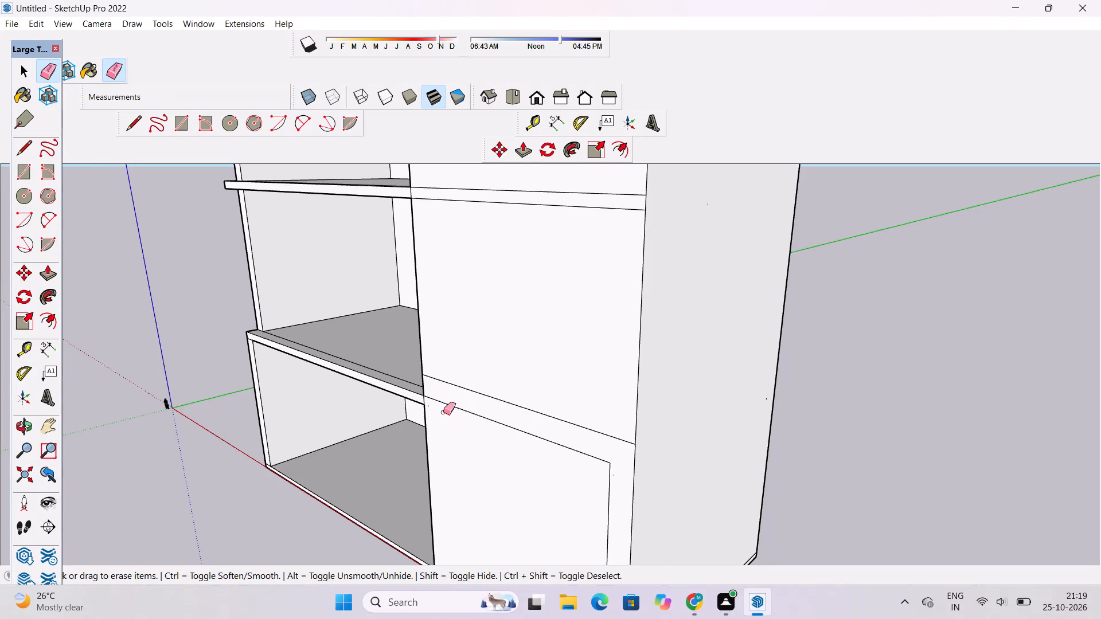
scroll(431, 412, "up", 6)
left_click(427, 399)
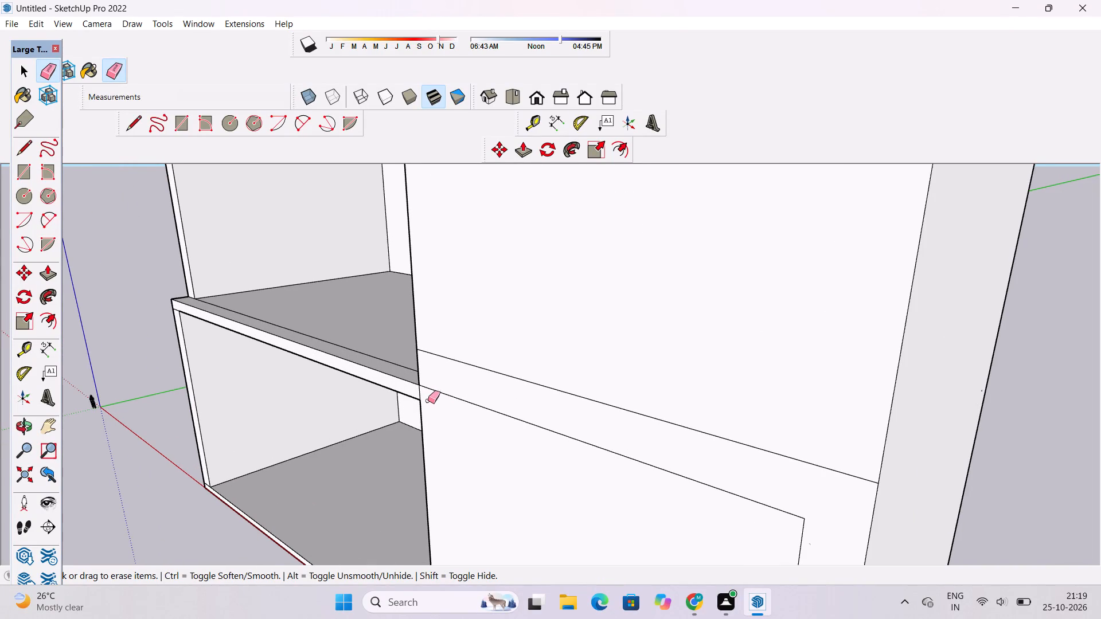
left_click_drag(428, 399, 428, 404)
left_click_drag(428, 402, 428, 415)
left_click_drag(483, 420, 487, 433)
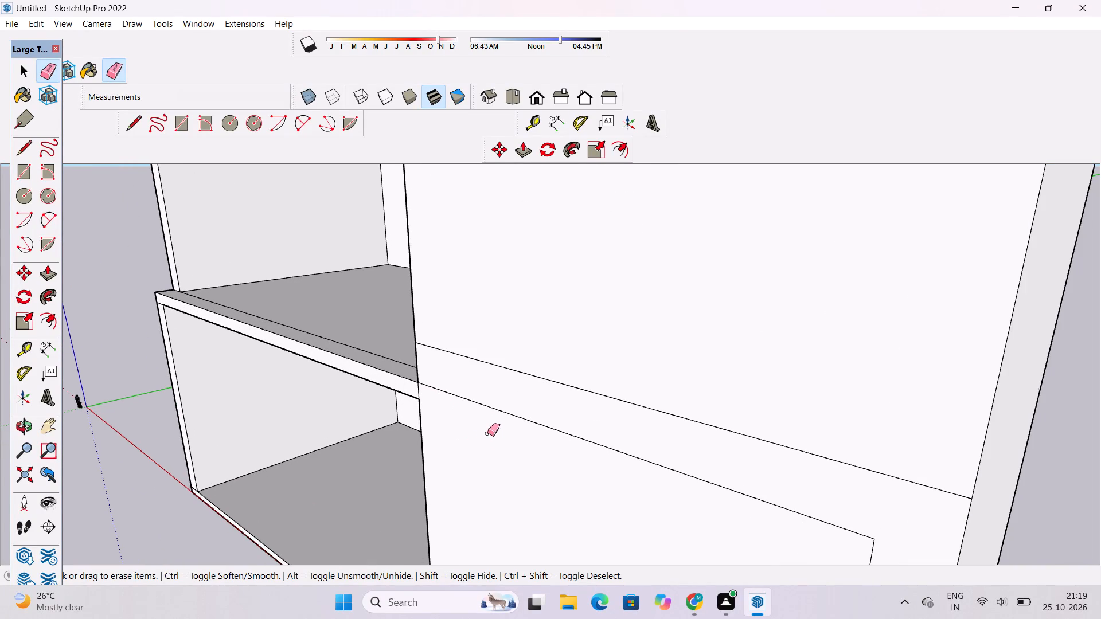
left_click_drag(487, 433, 490, 441)
left_click_drag(485, 429, 486, 440)
left_click_drag(486, 433, 483, 440)
double_click(483, 440)
Erase the two stray marks on the outer side wall next to the enclosed rooms.
key("space")
key("o")
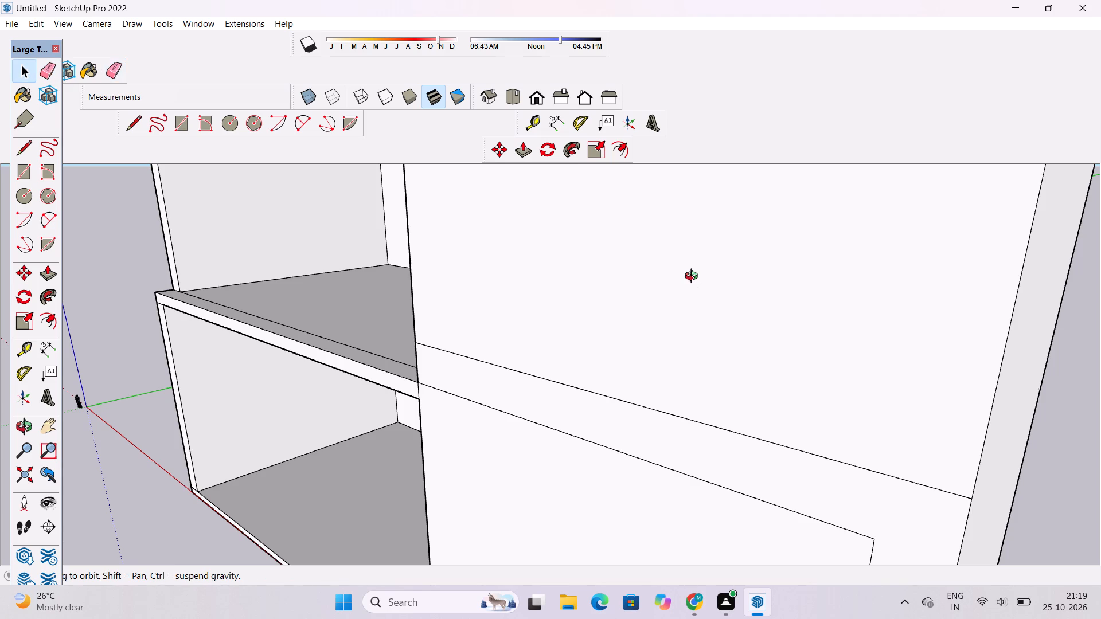
scroll(695, 277, "down", 12)
left_click_drag(428, 437, 495, 437)
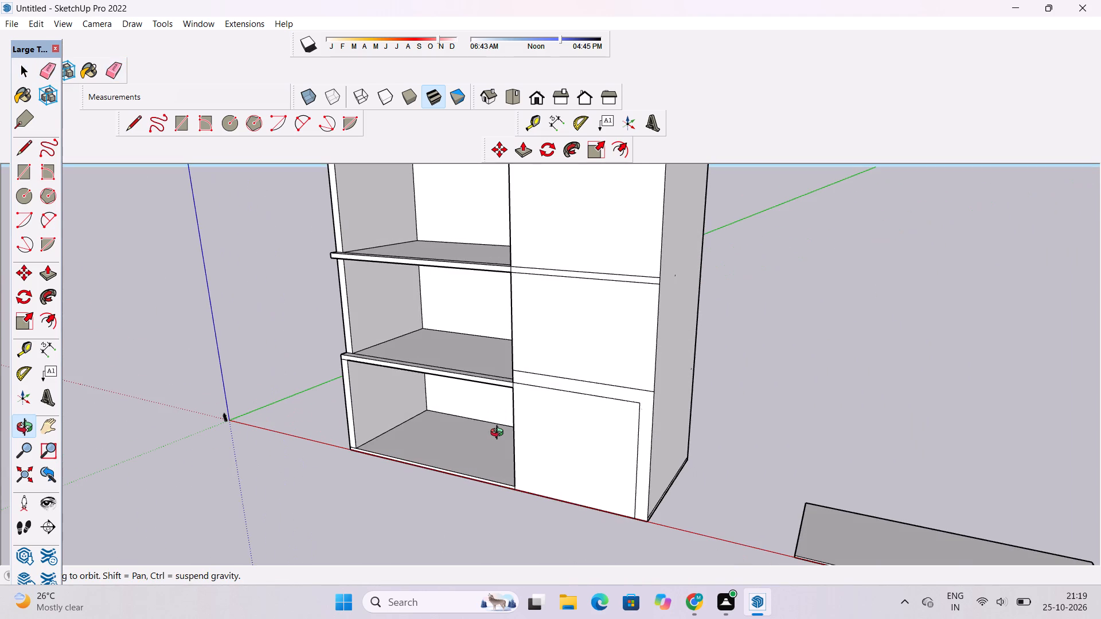
left_click_drag(528, 383, 522, 401, "shift")
scroll(511, 401, "down", 3)
left_click_drag(544, 348, 490, 408, "shift")
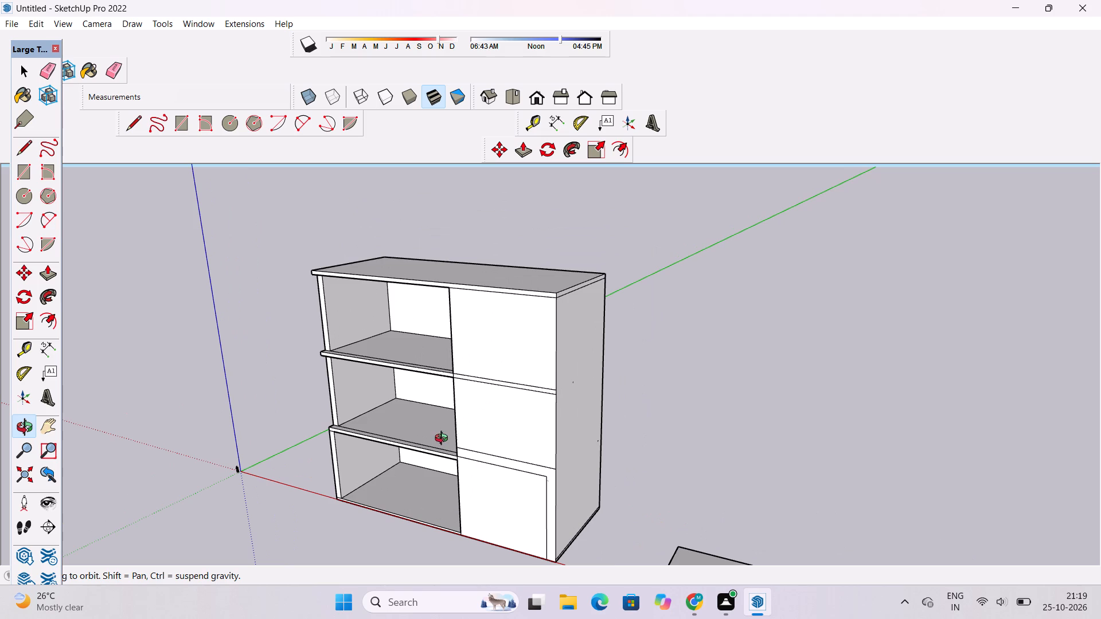
scroll(444, 440, "down", 4)
left_click_drag(388, 461, 393, 477, "shift")
left_click_drag(404, 477, 484, 478)
scroll(574, 455, "up", 1, "shift")
left_click_drag(590, 465, 509, 471, "shift")
left_click_drag(510, 477, 446, 478)
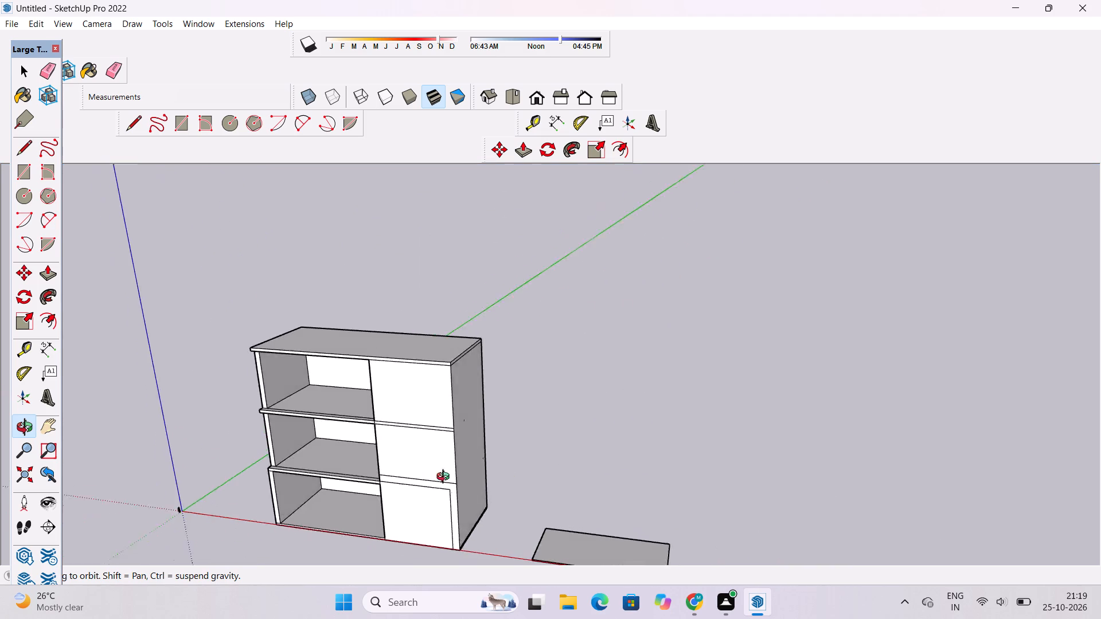
left_click_drag(446, 478, 422, 478)
scroll(481, 470, "up", 2)
left_click_drag(484, 457, 477, 462, "shift")
key("e")
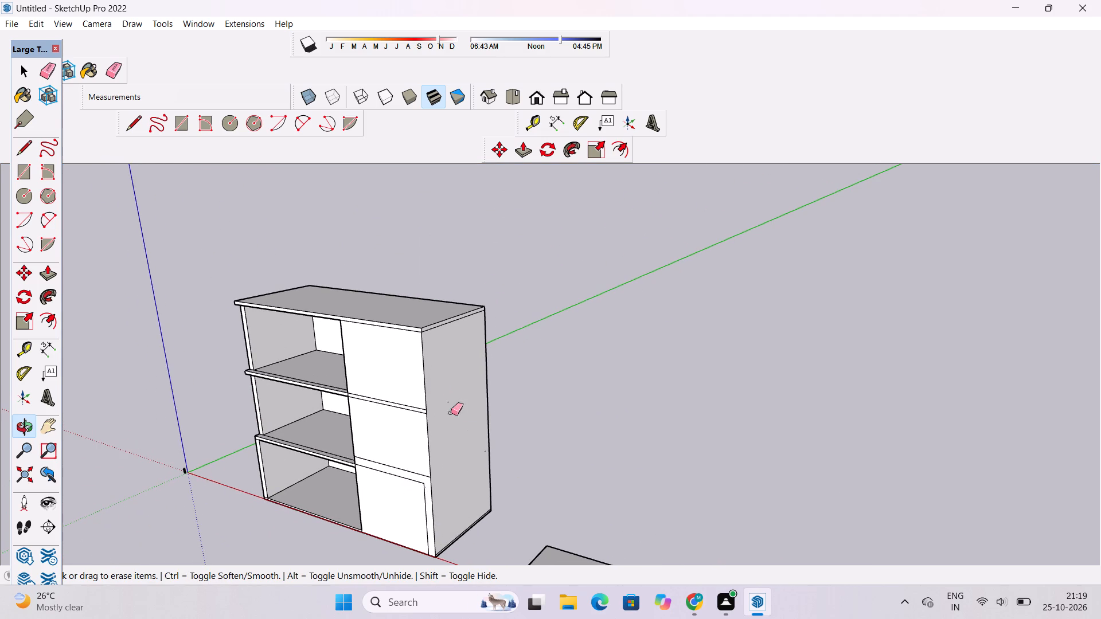
left_click(448, 402)
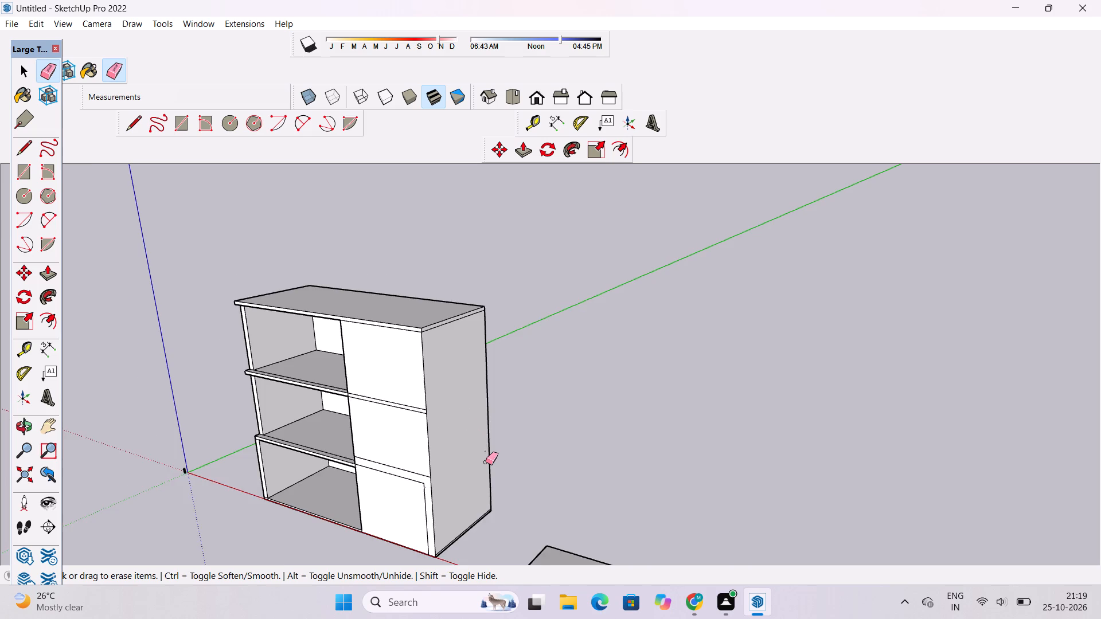
scroll(486, 462, "up", 4)
left_click_drag(486, 437, 486, 453)
left_click_drag(485, 437, 485, 438)
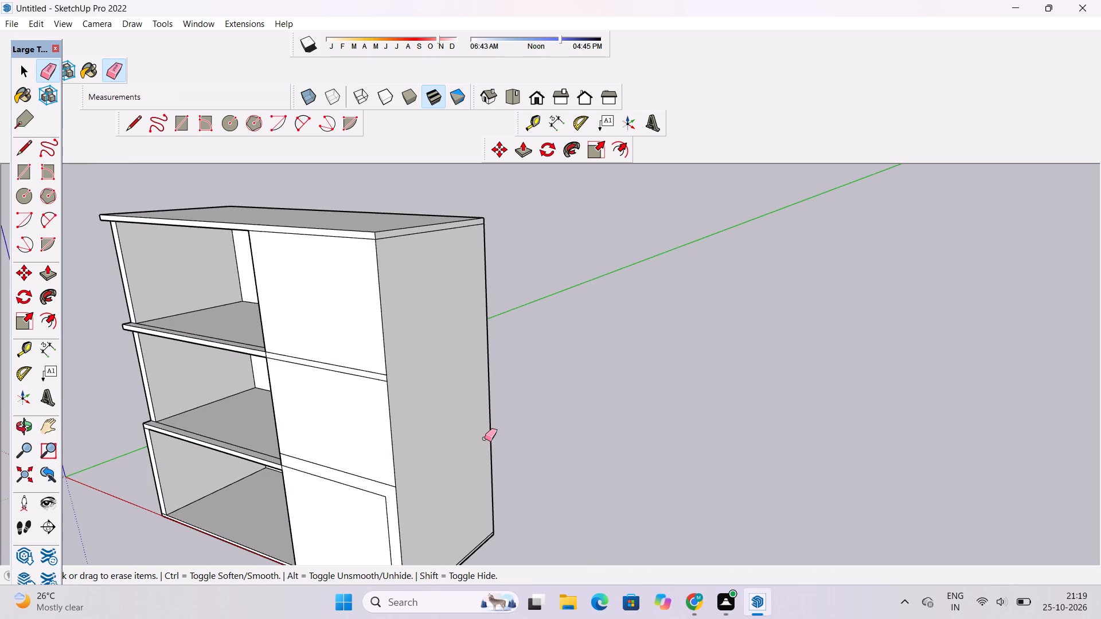
left_click_drag(485, 438, 485, 448)
left_click_drag(484, 437, 484, 446)
left_click(484, 434)
Erase the stray mark on the enclosed front near the upper corner of the ground-storey panel outline.
scroll(356, 516, "up", 3)
left_click_drag(372, 503, 373, 515)
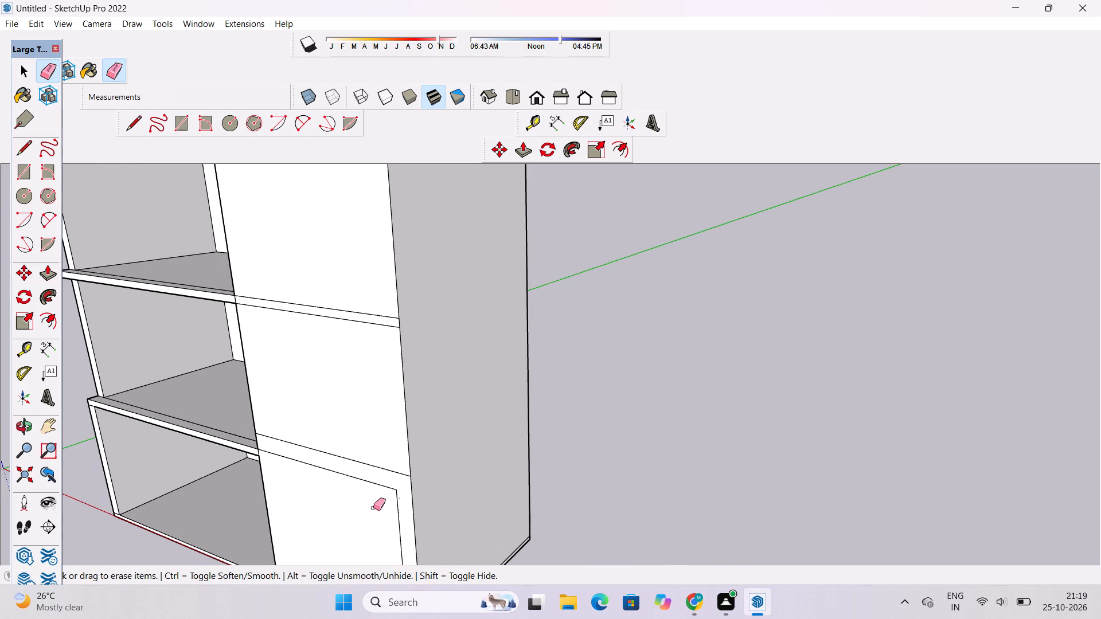
left_click(373, 508)
double_click(369, 509)
scroll(400, 504, "up", 12)
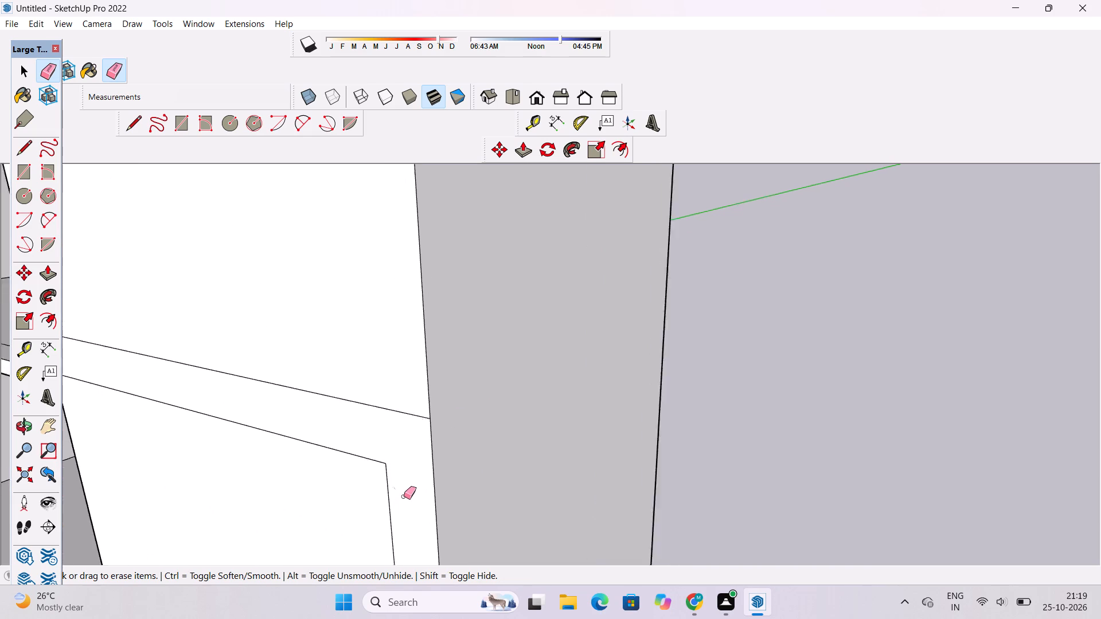
scroll(404, 496, "up", 2)
left_click_drag(392, 485, 389, 490)
left_click(391, 484)
Examine the open rooms, slabs and enclosed front from several angles for leftover marks and misaligned faces.
scroll(405, 486, "down", 14)
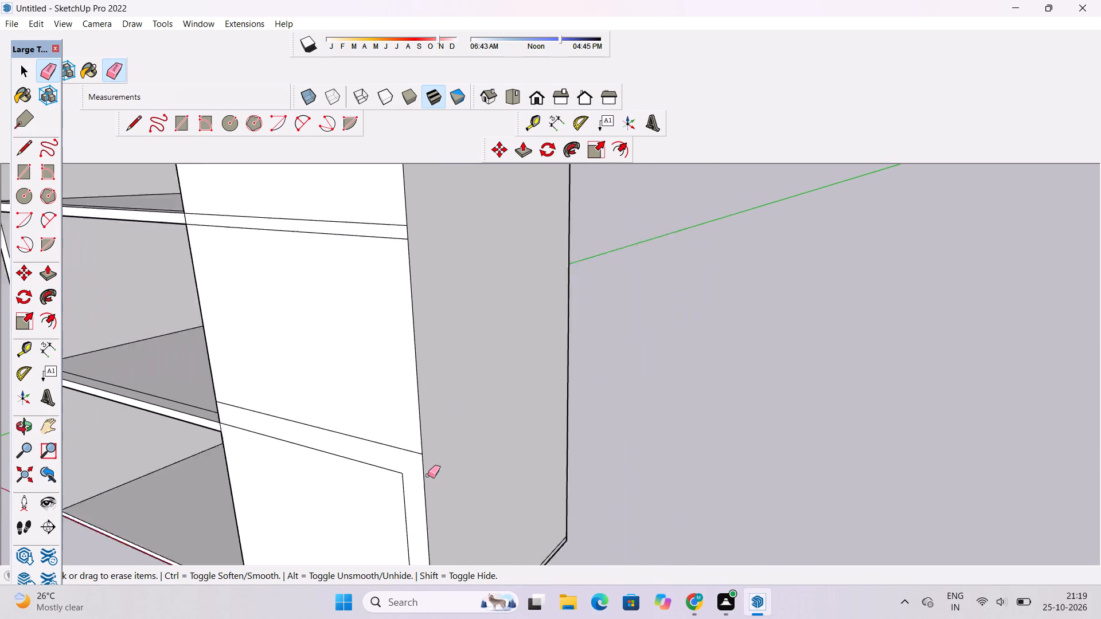
scroll(428, 475, "down", 6)
key("o")
scroll(521, 406, "down", 7)
left_click_drag(392, 472, 472, 469)
left_click_drag(467, 472, 475, 460, "shift")
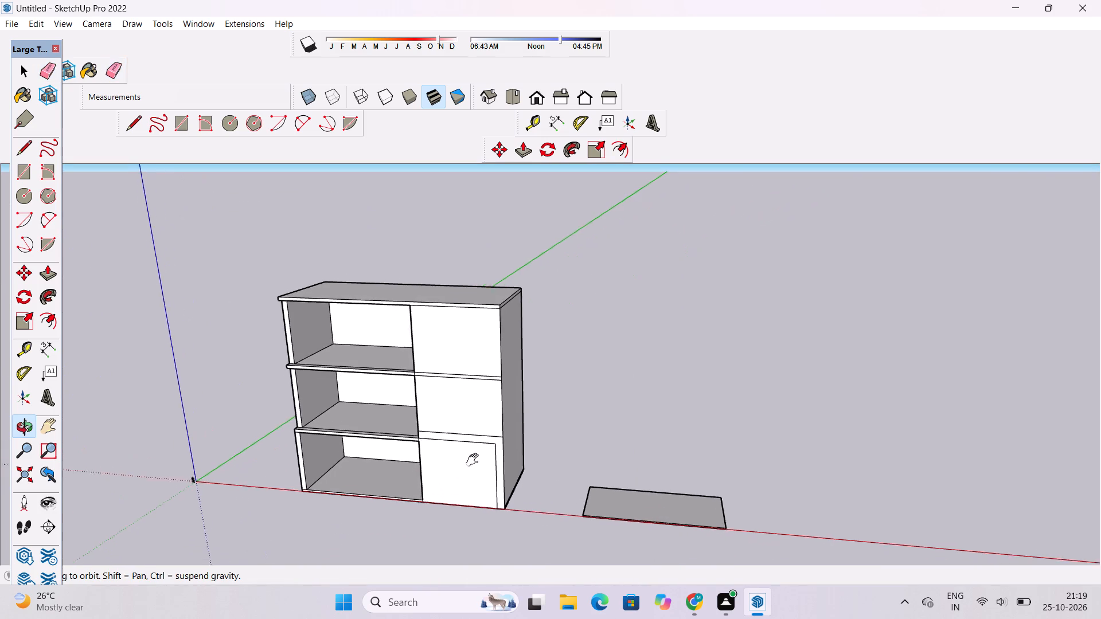
left_click_drag(475, 460, 481, 456, "shift")
scroll(499, 441, "down", 3)
left_click_drag(451, 433, 493, 437)
left_click_drag(508, 448, 489, 456, "shift")
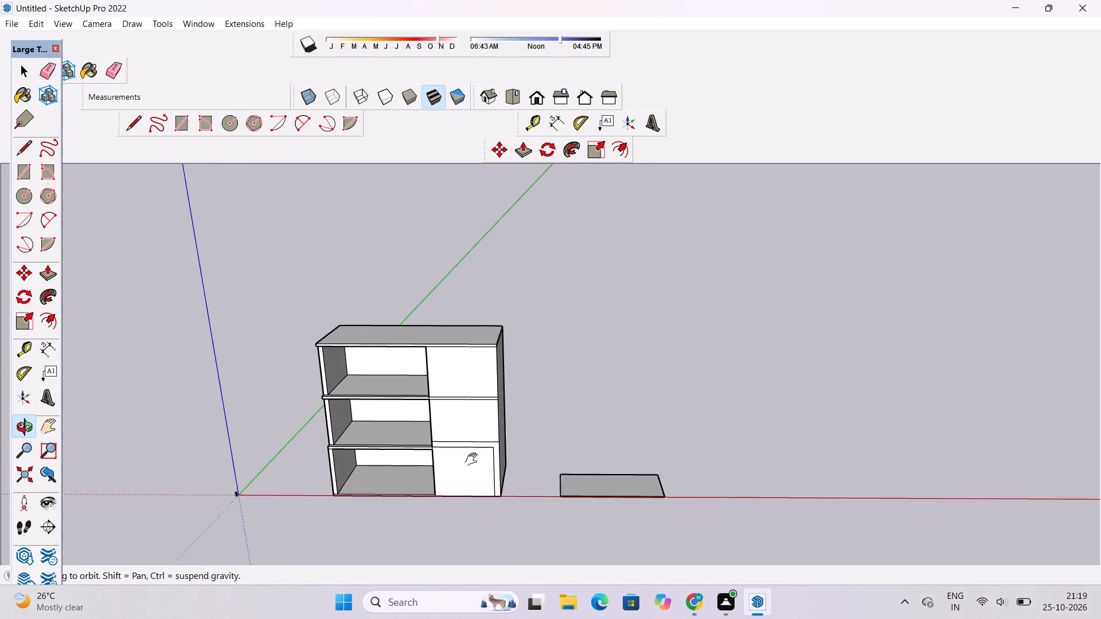
scroll(393, 461, "up", 4)
left_click_drag(381, 465, 386, 481, "shift")
left_click_drag(429, 483, 599, 464)
scroll(487, 458, "up", 3)
left_click_drag(493, 445, 480, 456, "shift")
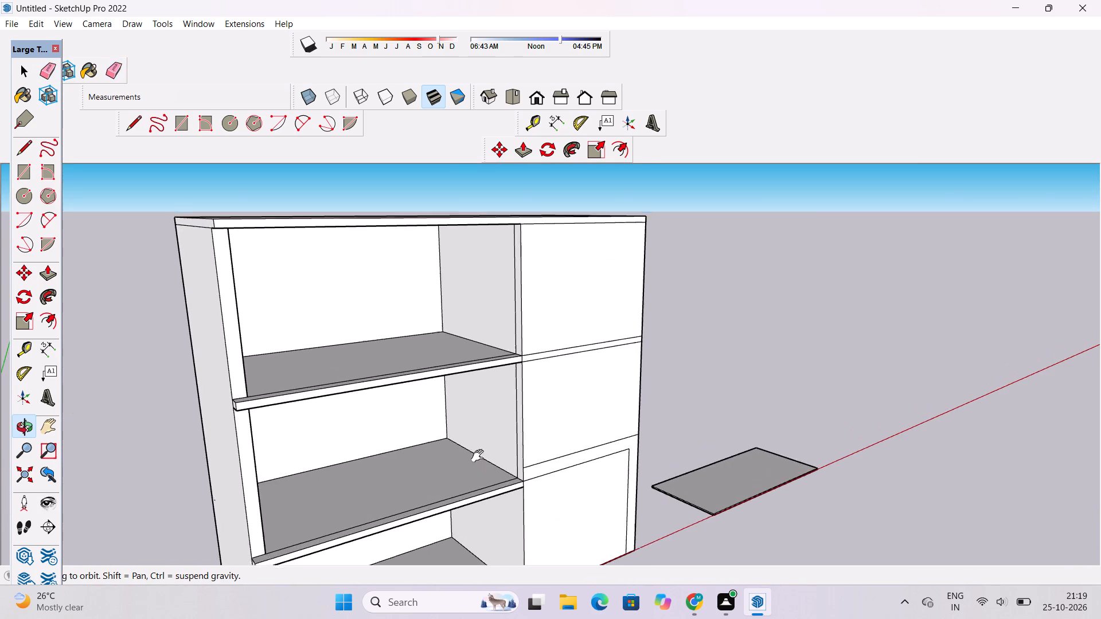
left_click_drag(480, 456, 477, 460, "shift")
scroll(478, 458, "up", 3, "shift")
scroll(485, 443, "down", 2)
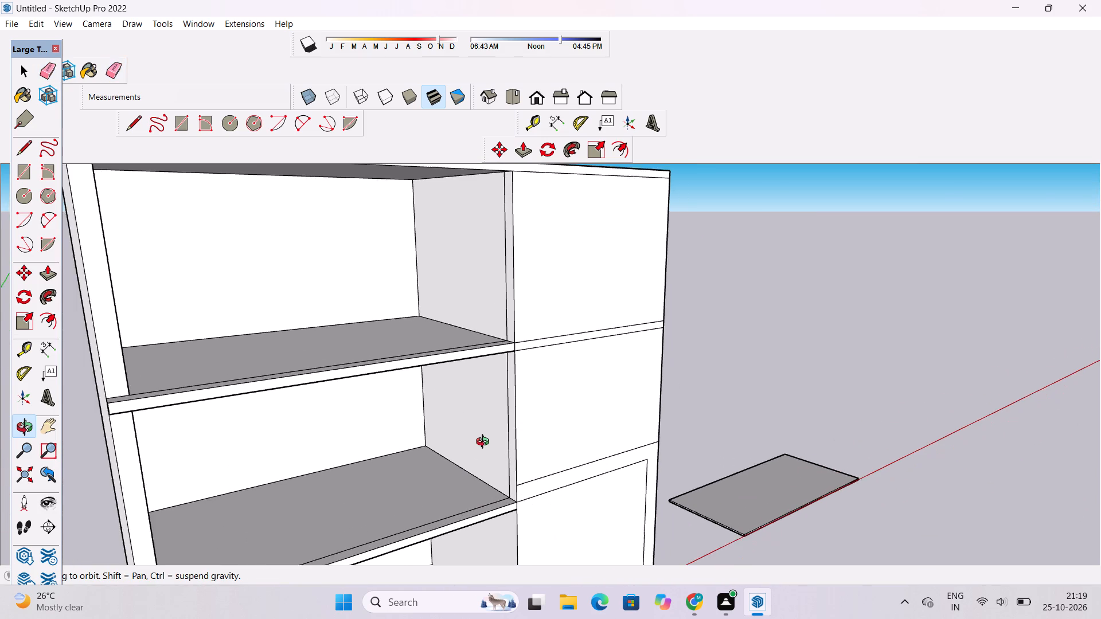
left_click_drag(482, 448, 476, 414)
scroll(476, 414, "down", 5)
left_click_drag(517, 429, 468, 433)
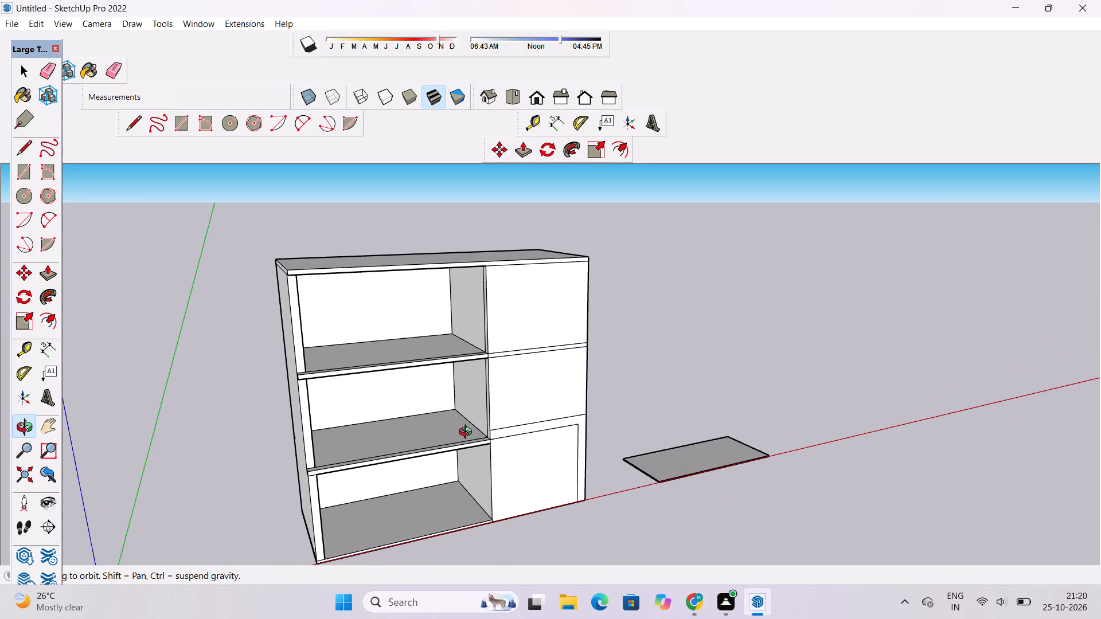
left_click_drag(468, 433, 464, 420, "shift")
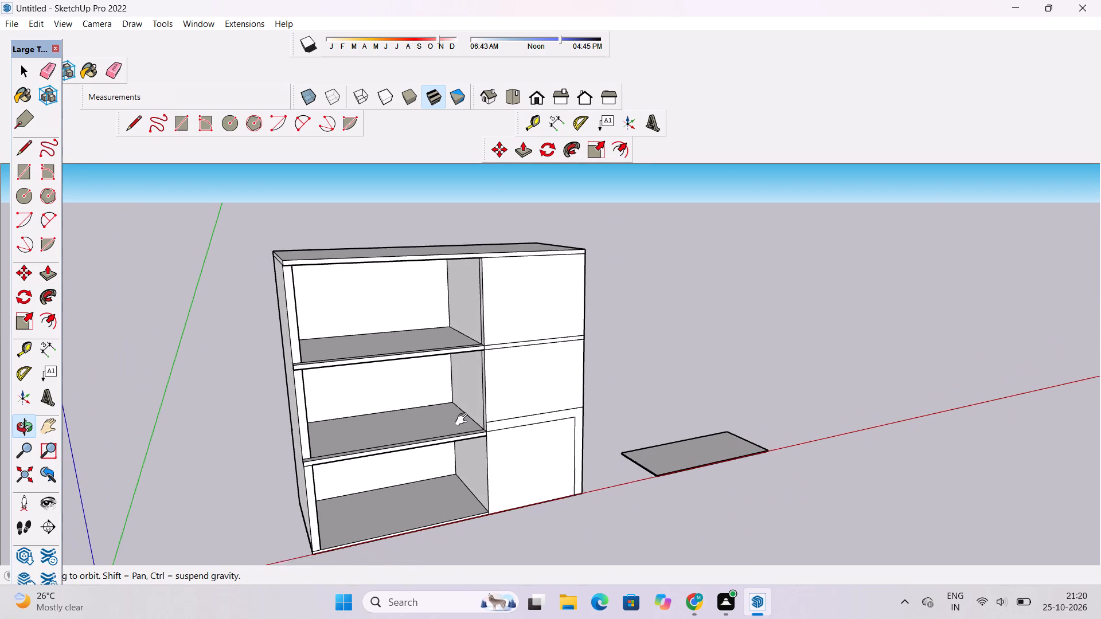
left_click_drag(464, 420, 462, 409, "shift")
scroll(466, 399, "down", 3, "shift")
left_click_drag(524, 406, 378, 428)
scroll(559, 400, "up", 3, "shift")
left_click_drag(579, 421, 445, 436, "shift")
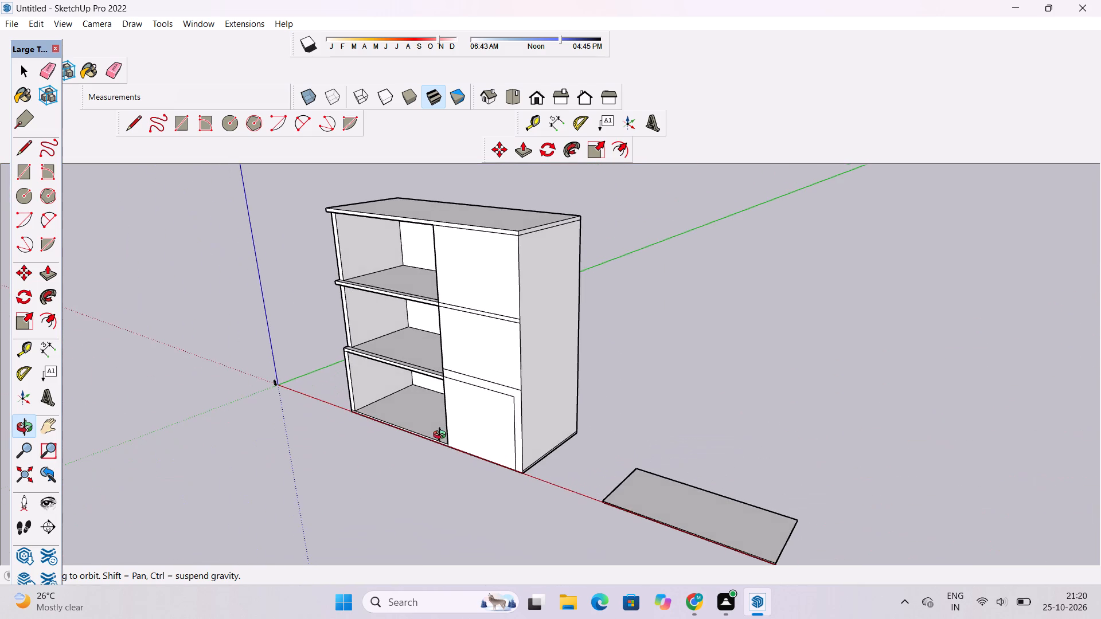
left_click_drag(443, 433, 452, 446, "shift")
scroll(483, 421, "down", 4)
left_click_drag(349, 421, 596, 429)
scroll(482, 446, "up", 4)
left_click_drag(470, 454, 469, 450, "shift")
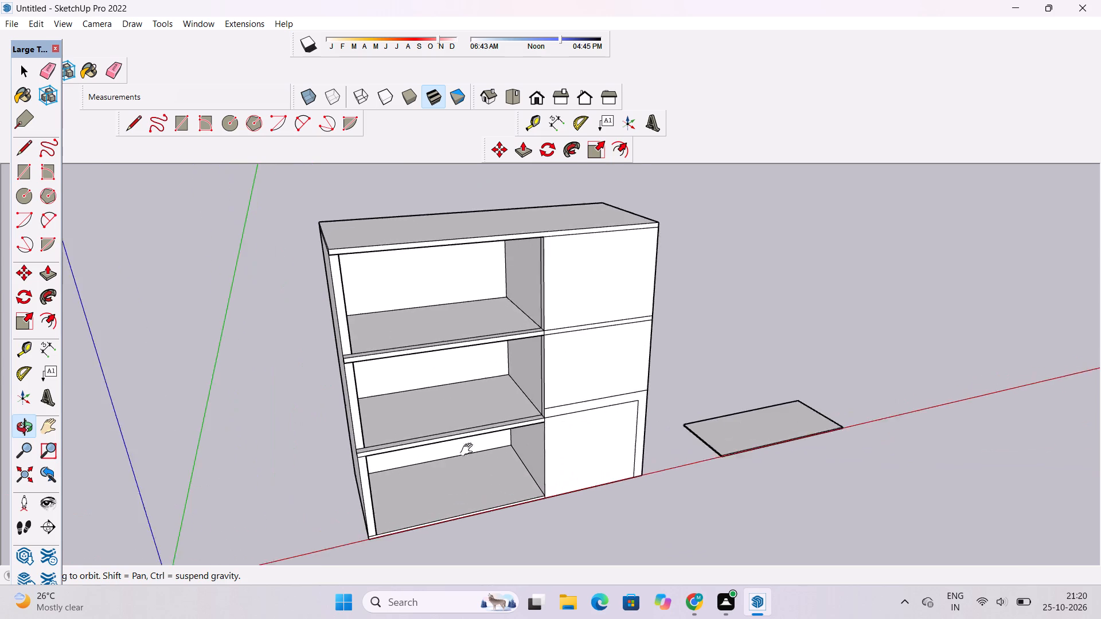
left_click_drag(469, 450, 475, 413, "shift")
Examine the open-room side wall and how its front edge lines up with the projecting slab ends.
left_click_drag(375, 411, 431, 491)
scroll(384, 431, "up", 3)
left_click_drag(371, 426, 415, 448, "shift")
left_click_drag(417, 448, 496, 387)
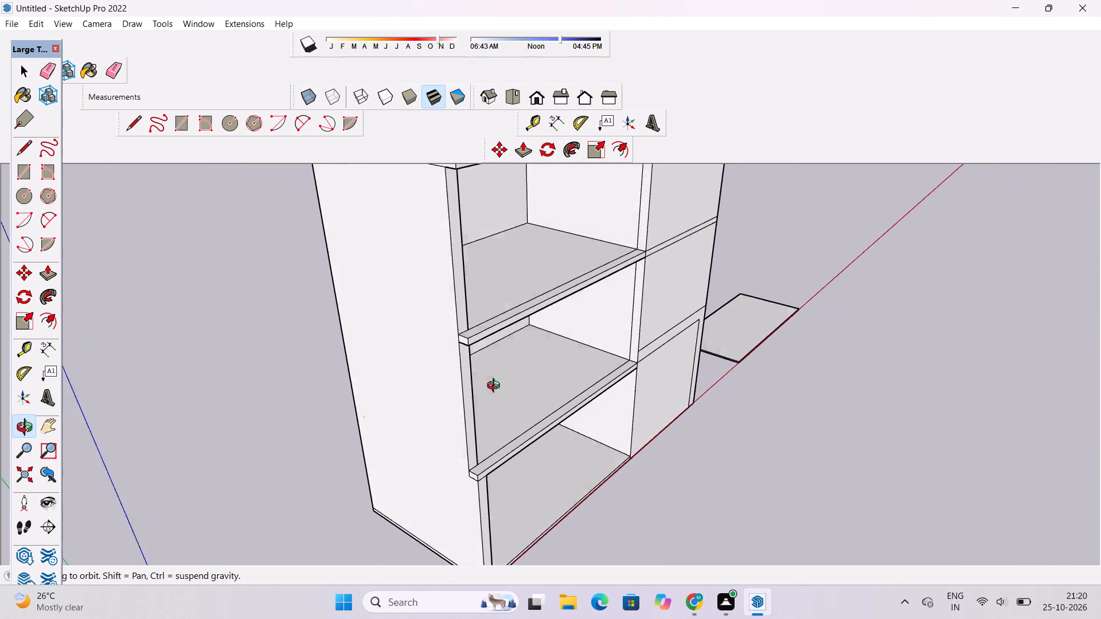
left_click_drag(496, 387, 499, 374)
scroll(499, 374, "down", 3)
left_click_drag(505, 450, 482, 375)
scroll(469, 436, "up", 4)
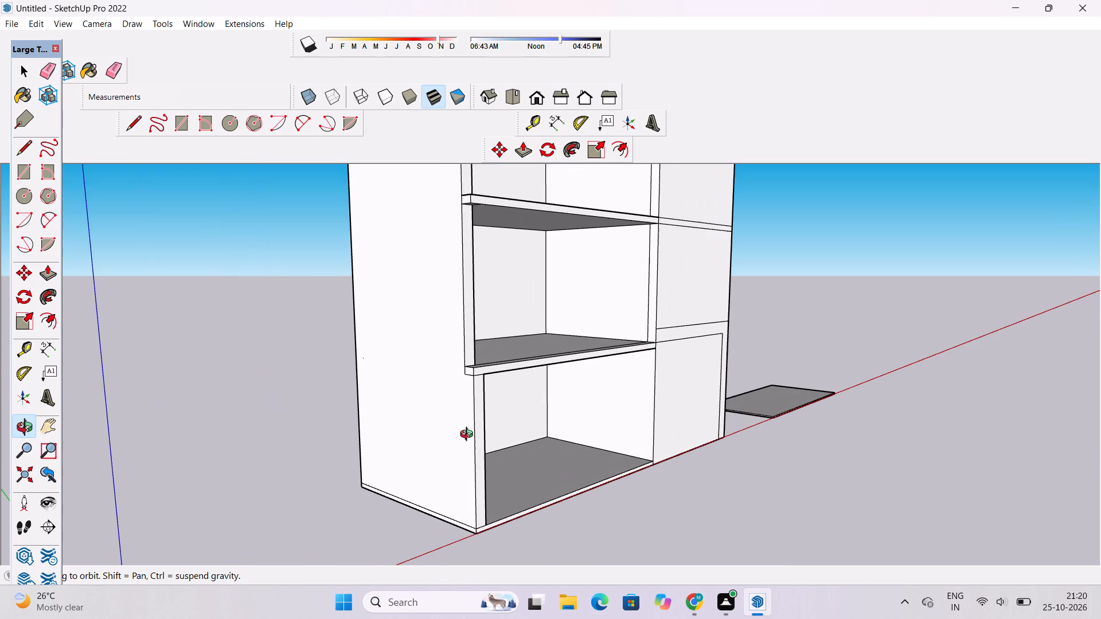
scroll(469, 436, "down", 2)
left_click_drag(470, 440, 461, 415, "shift")
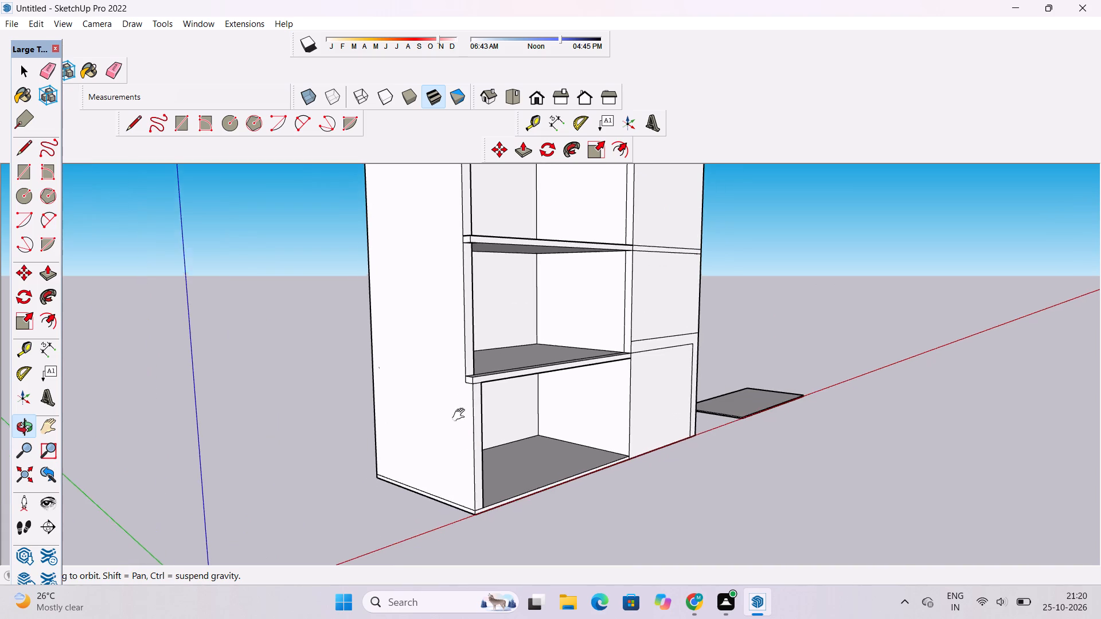
left_click_drag(461, 415, 427, 464, "shift")
left_click_drag(468, 384, 419, 467, "shift")
scroll(414, 464, "down", 3, "shift")
scroll(403, 497, "up", 3)
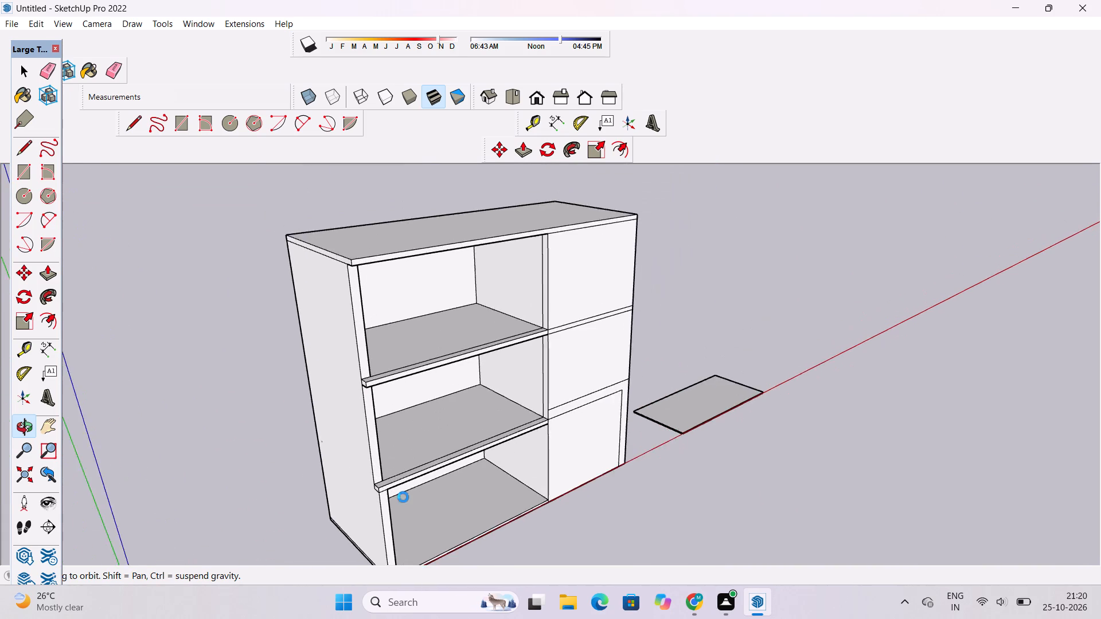
Push/Pull the narrow front face of the middle-storey open-room side wall out 5' to the slab's front edge.
left_click_drag(401, 495, 438, 460, "shift")
left_click_drag(438, 460, 431, 464)
key("p")
scroll(416, 430, "up", 4)
left_click(400, 437)
scroll(400, 437, "down", 3)
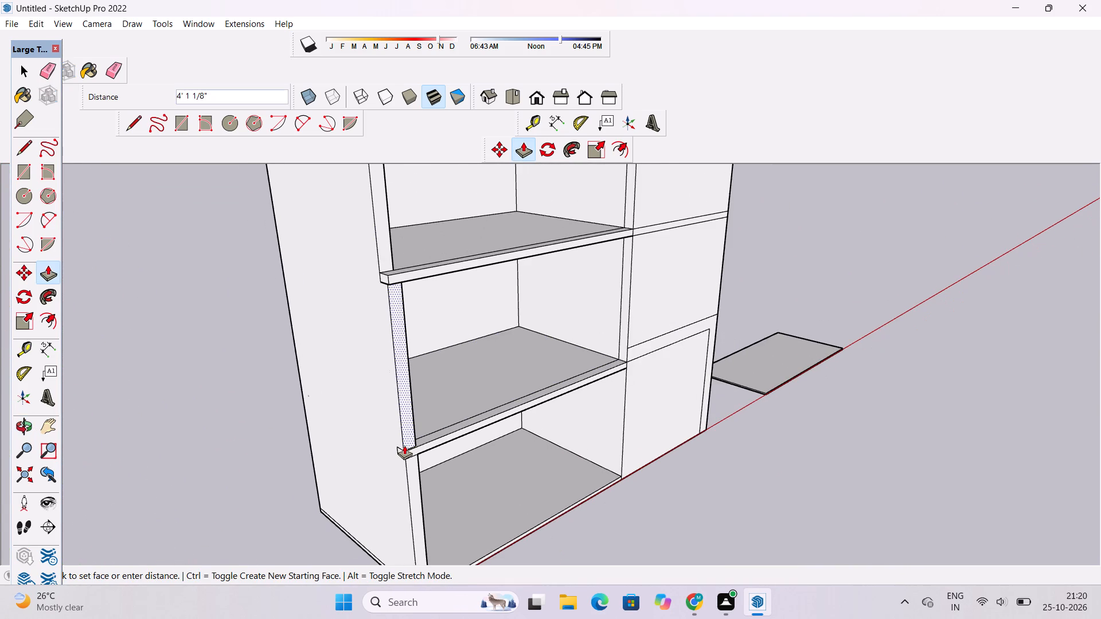
scroll(404, 445, "down", 2)
scroll(407, 457, "up", 9)
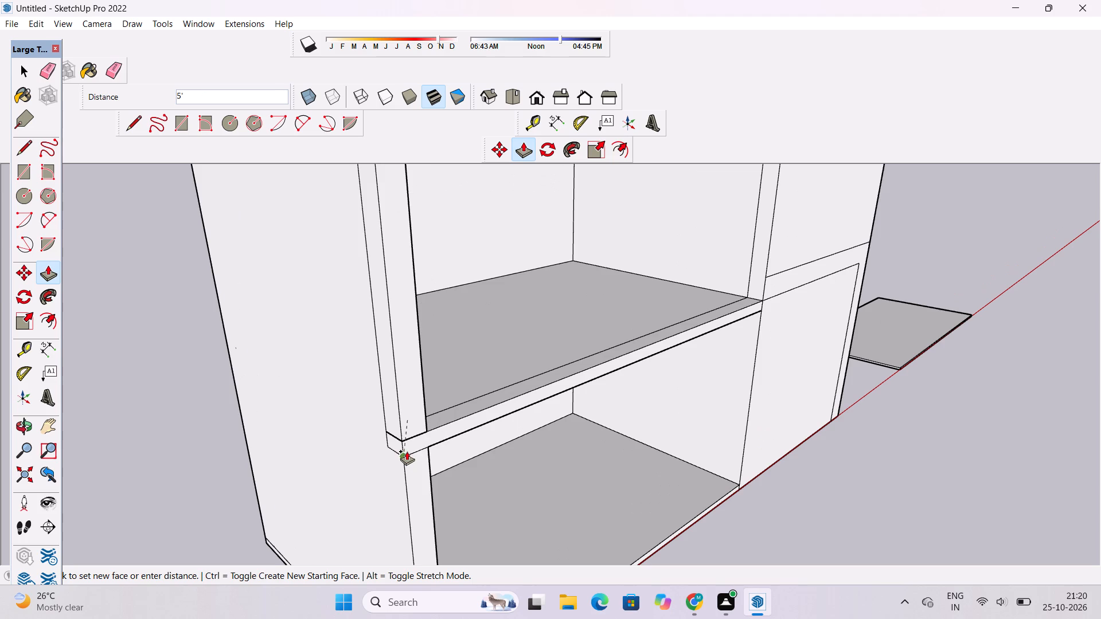
left_click(407, 450)
Push/Pull the narrow front face of the top-storey open-room side wall out 5' to the slab's front edge.
scroll(374, 529, "down", 12)
scroll(360, 316, "up", 6)
left_click(362, 316)
left_click(380, 465)
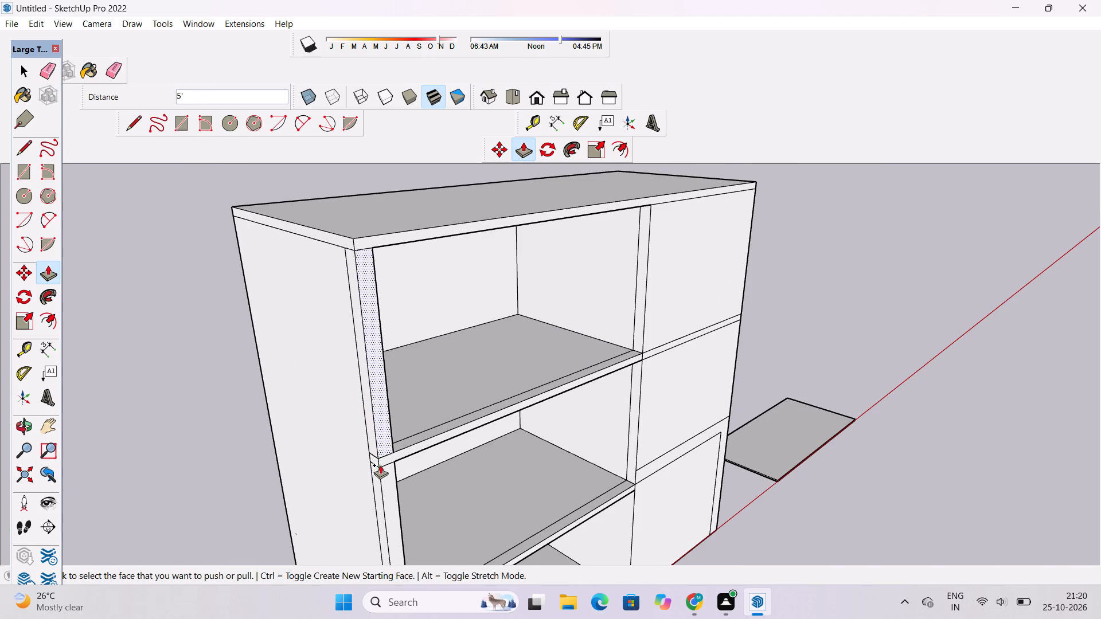
scroll(334, 473, "down", 6)
type("io")
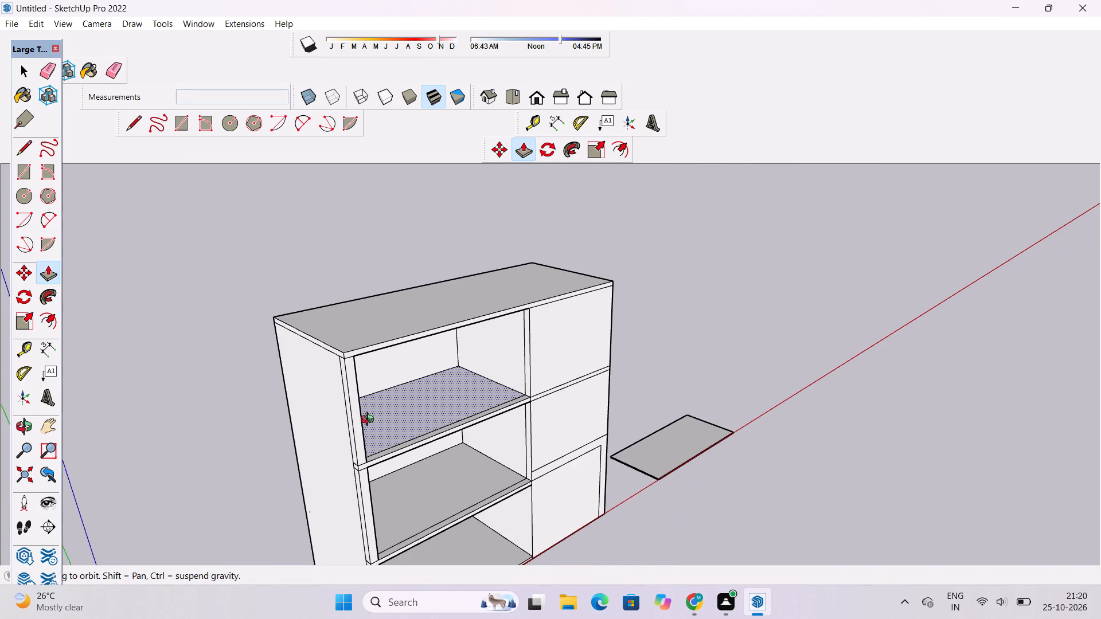
Examine the whole three-storey building from the front, near and far, checking the extended side walls against the slab fronts.
left_click_drag(386, 424, 337, 415)
left_click_drag(395, 415, 322, 414)
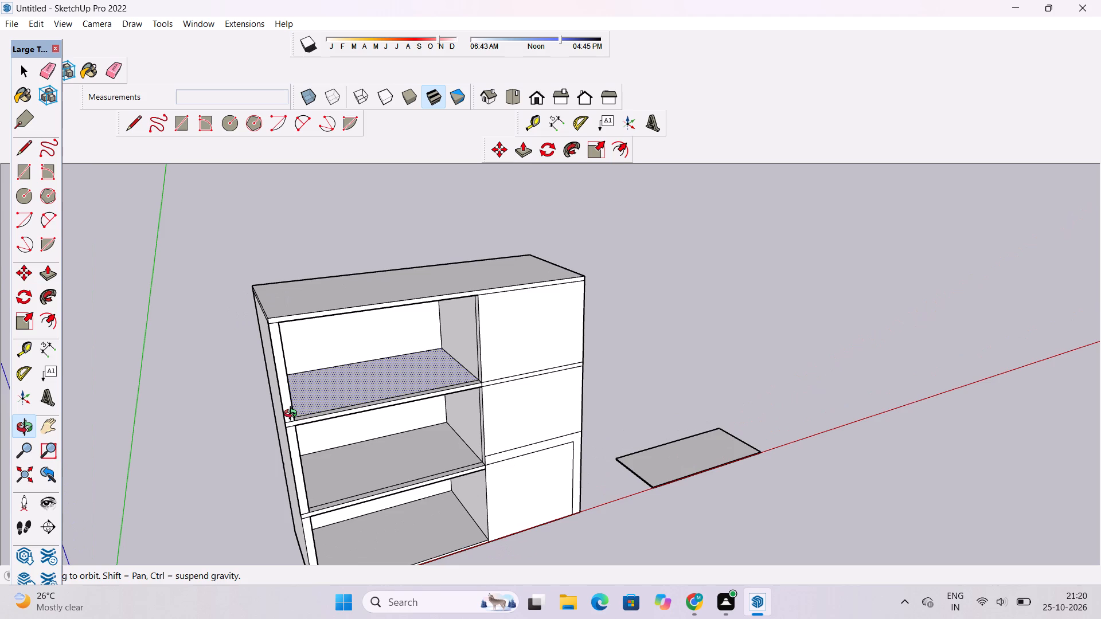
left_click_drag(294, 407, 295, 413, "shift")
left_click_drag(314, 411, 266, 413)
scroll(297, 327, "up", 3)
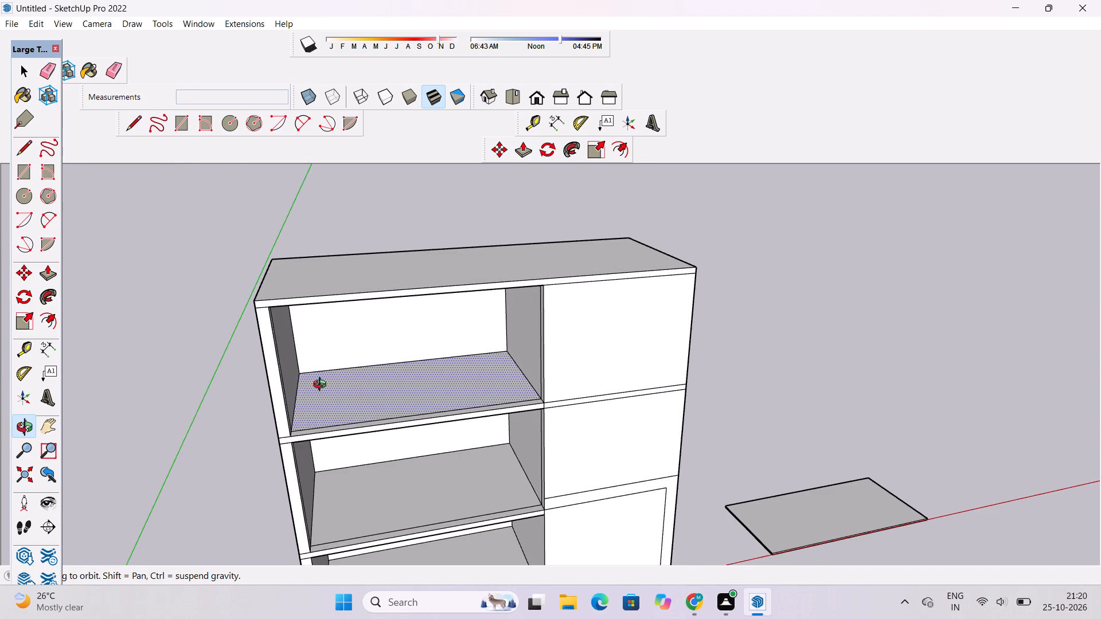
scroll(377, 362, "down", 13)
left_click_drag(428, 344, 380, 360)
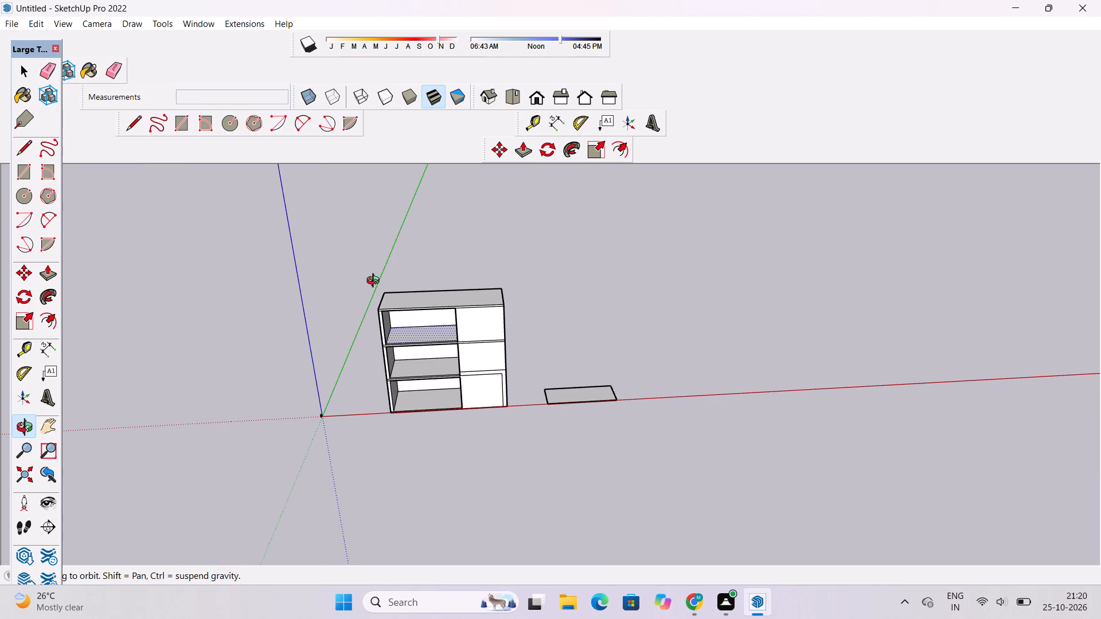
scroll(442, 366, "down", 5)
left_click_drag(406, 388, 421, 352)
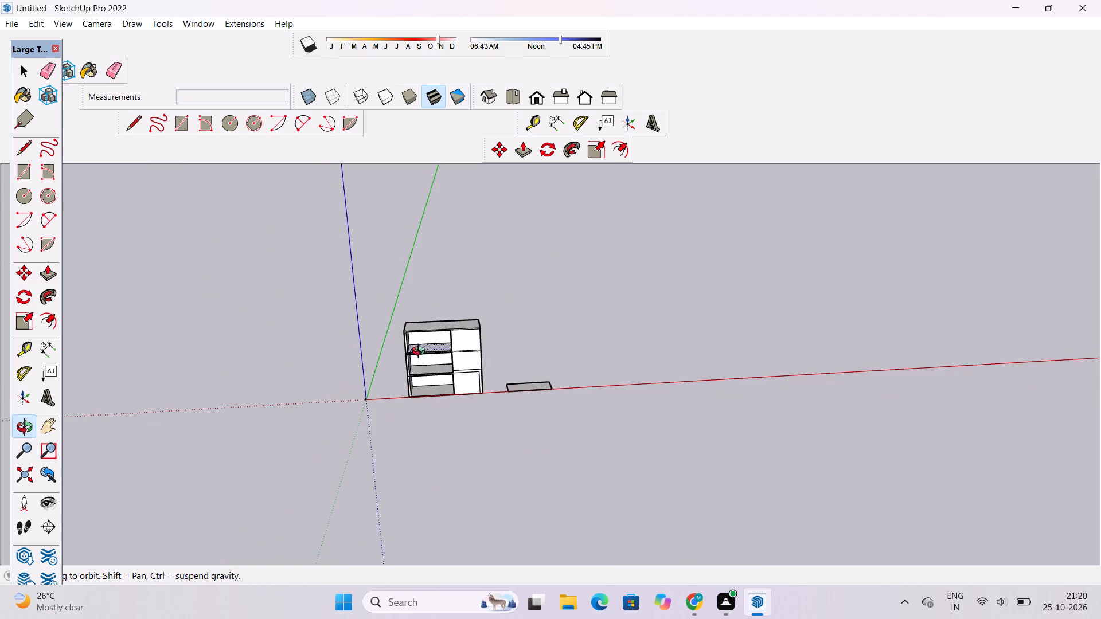
left_click_drag(421, 352, 424, 339)
scroll(417, 350, "up", 9)
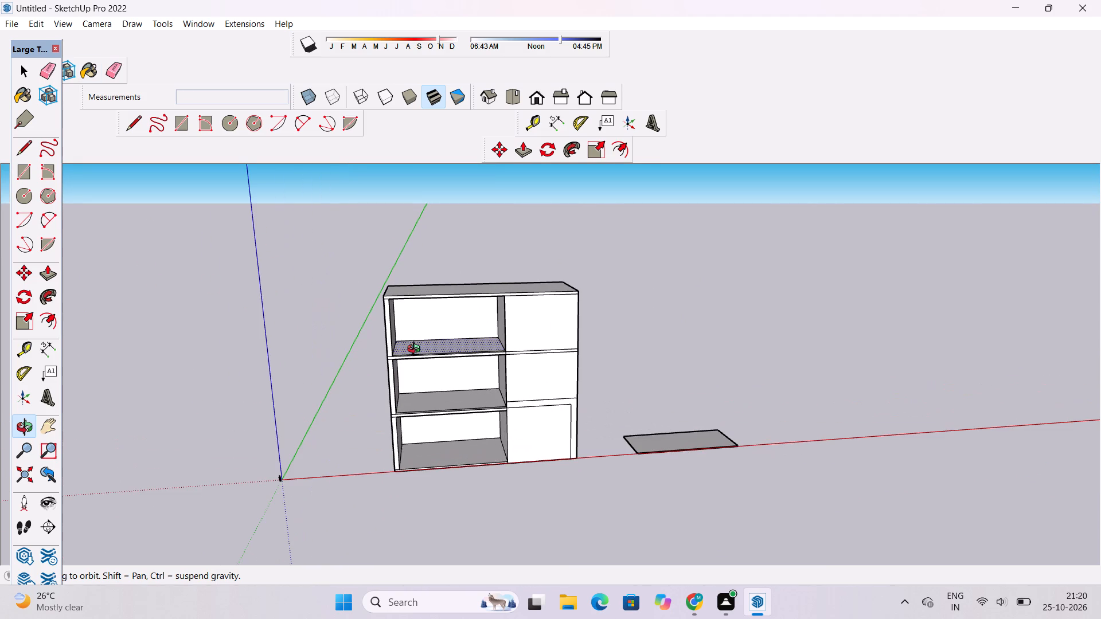
left_click_drag(416, 350, 416, 303, "shift")
scroll(416, 303, "down", 3)
left_click_drag(420, 296, 442, 316)
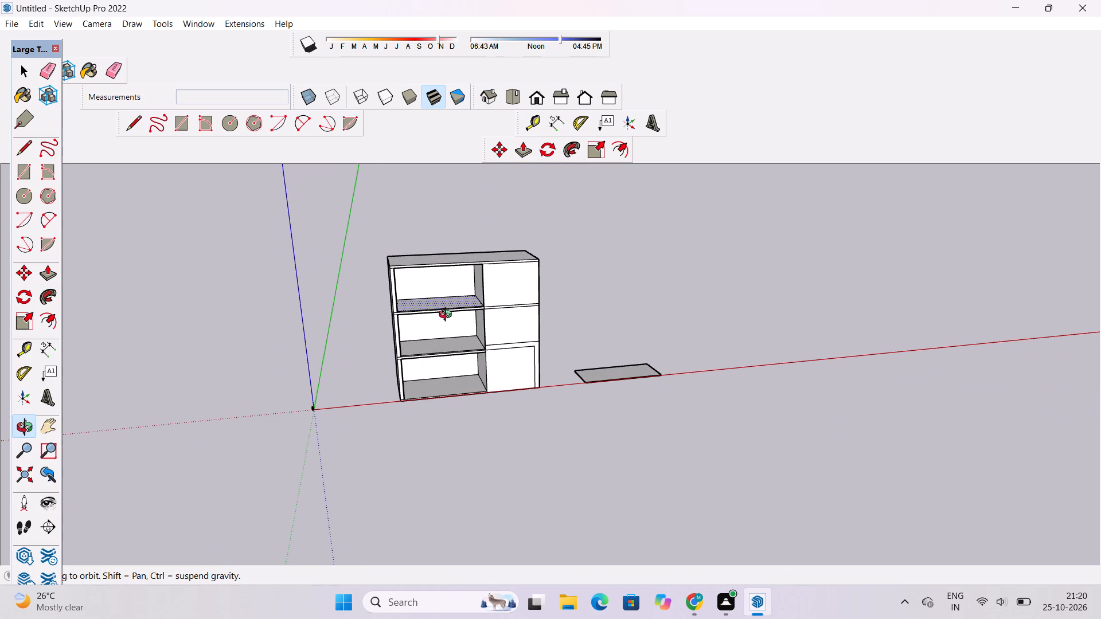
scroll(448, 316, "up", 2)
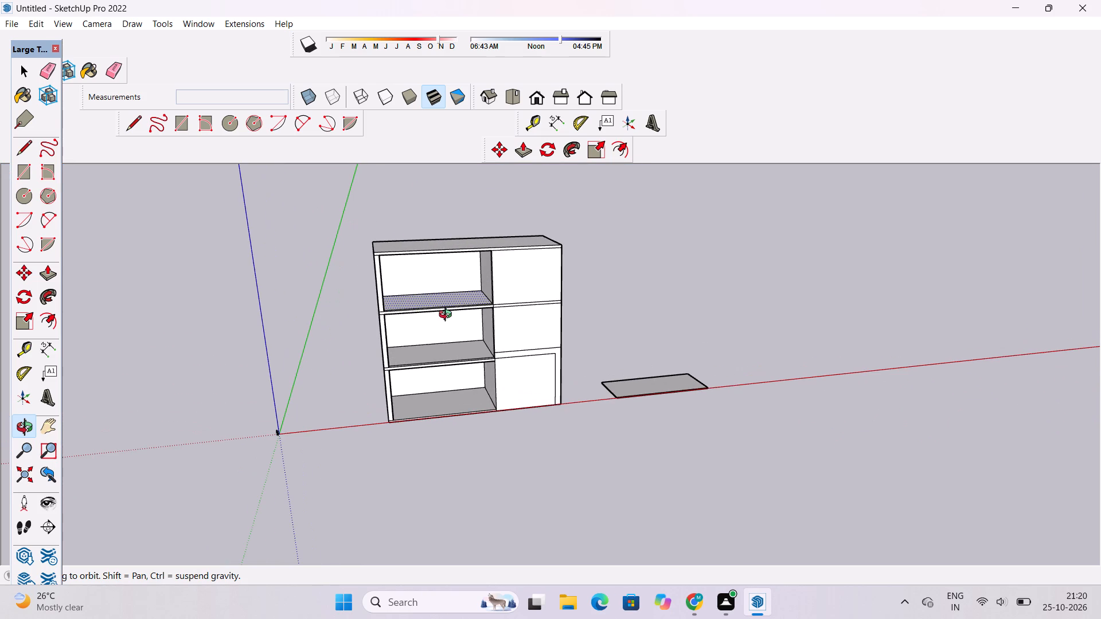
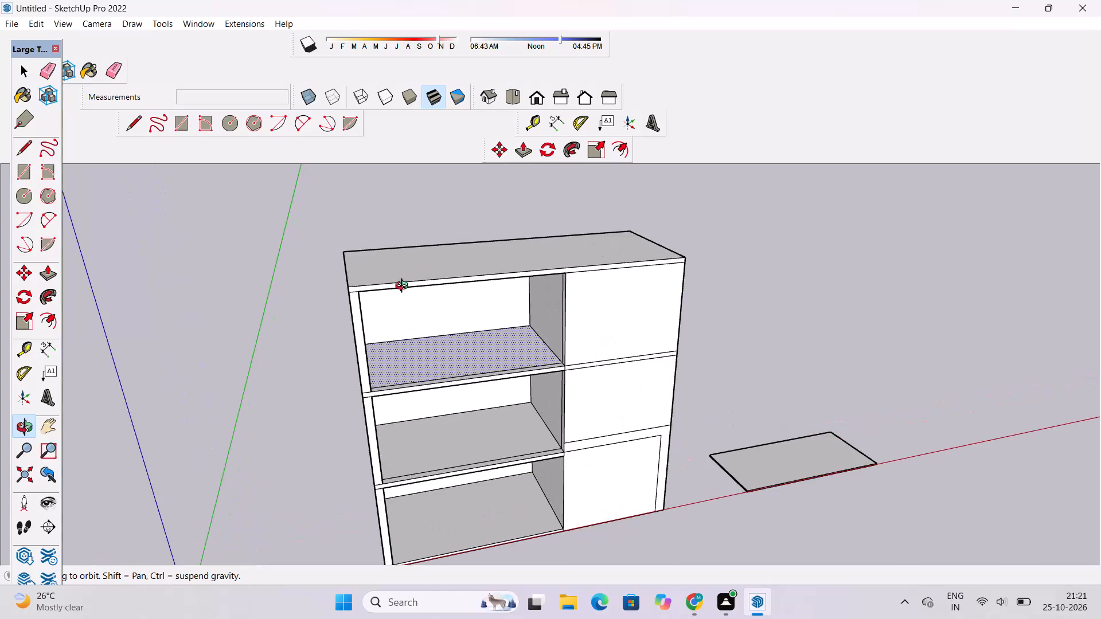
Examine the open-room side of the building from several angles, checking the slab front edges at each storey.
left_click_drag(421, 275, 385, 277)
left_click_drag(389, 283, 408, 285, "shift")
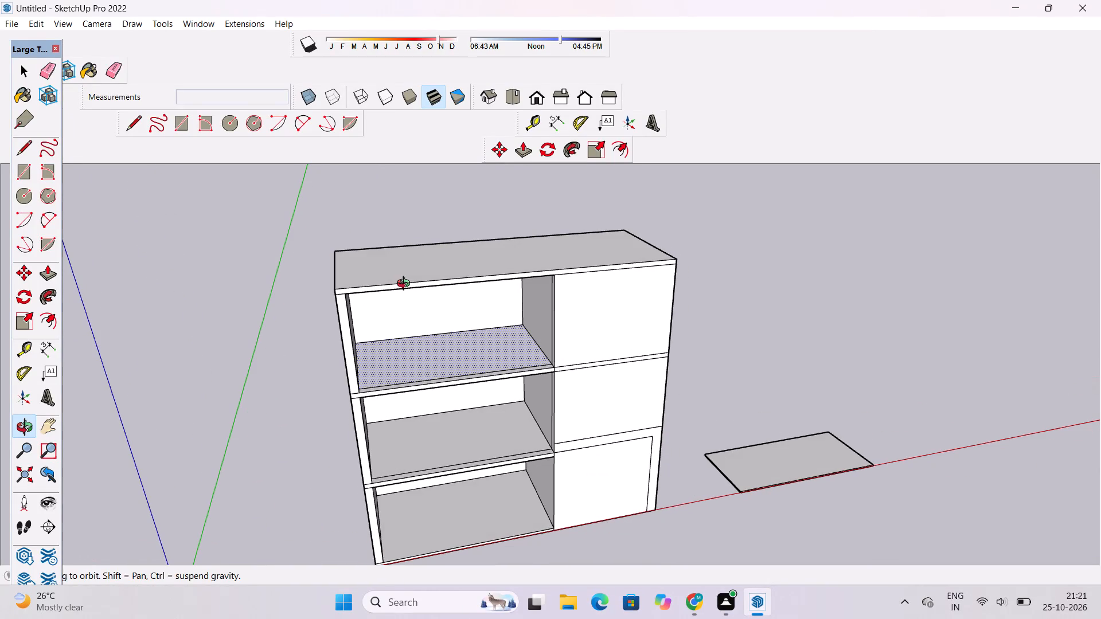
key("space")
left_click(212, 287)
key("o")
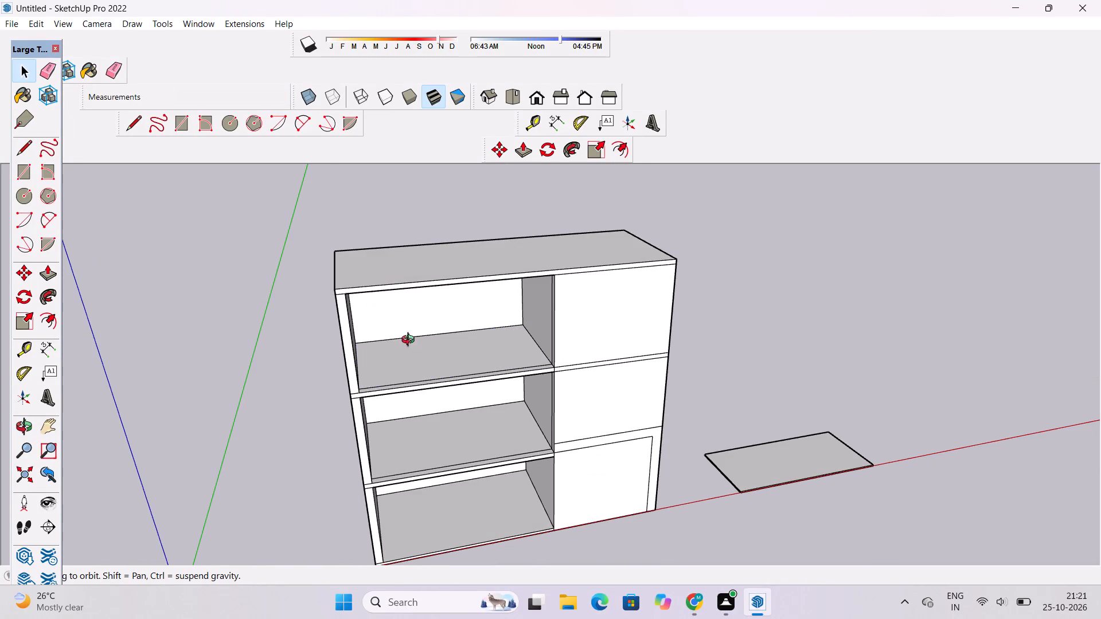
left_click_drag(475, 355, 458, 335, "shift")
left_click_drag(462, 348, 416, 334)
scroll(362, 354, "up", 2)
left_click(349, 354, "shift")
left_click_drag(352, 356, 383, 369)
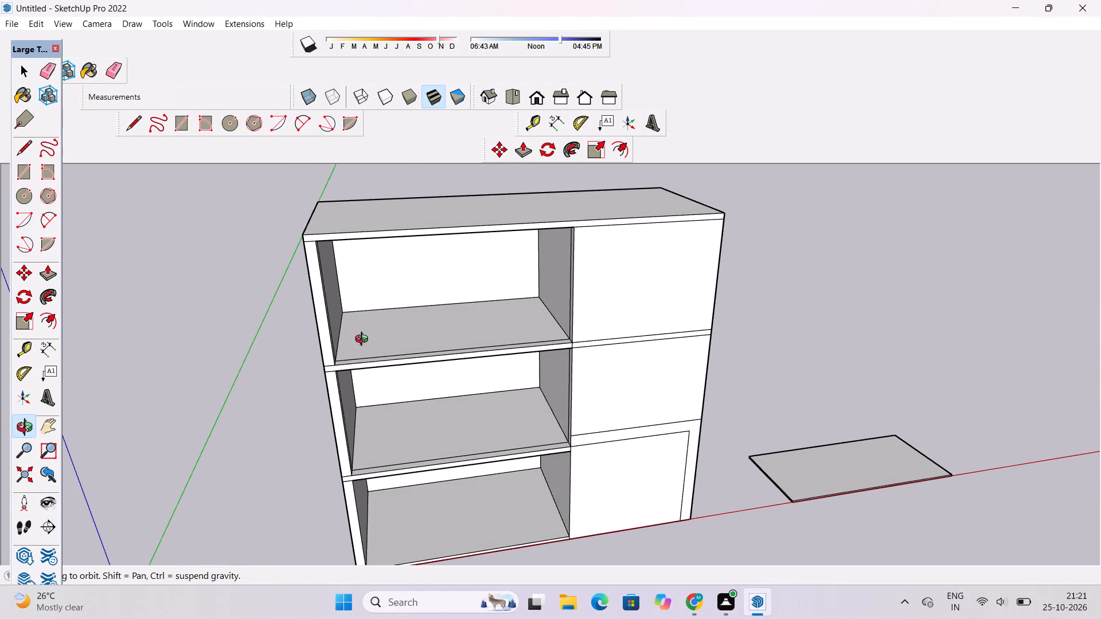
scroll(364, 340, "up", 1)
scroll(364, 340, "down", 2)
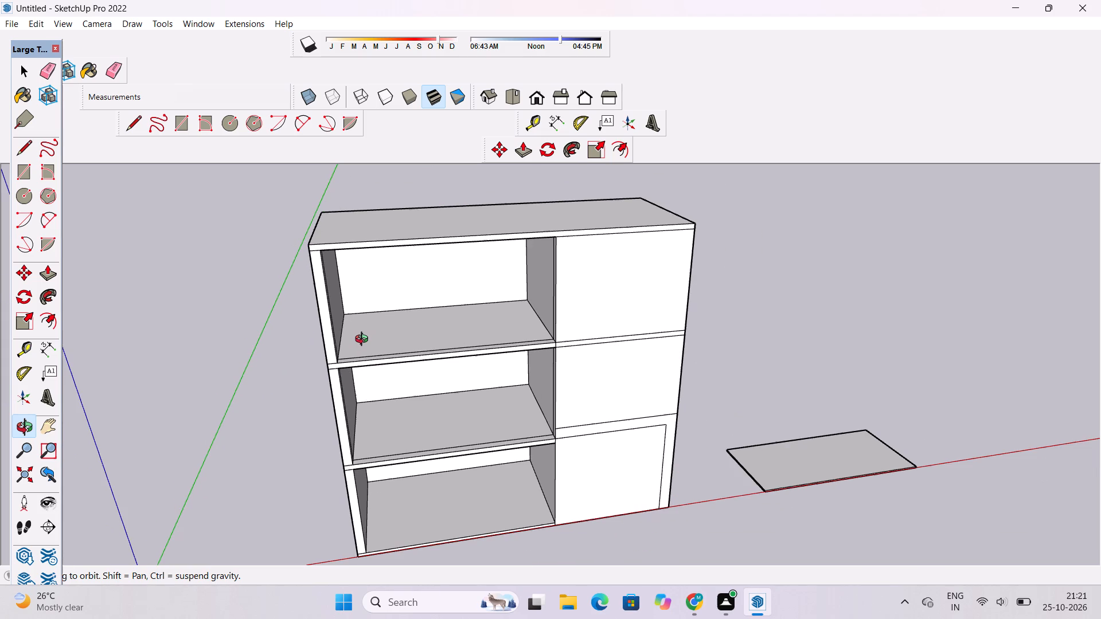
scroll(364, 340, "down", 3)
left_click_drag(372, 354, 374, 340, "shift")
left_click_drag(376, 399, 478, 446)
scroll(485, 457, "up", 3)
left_click_drag(473, 471, 466, 446, "shift")
left_click_drag(465, 446, 449, 390)
scroll(443, 383, "down", 1)
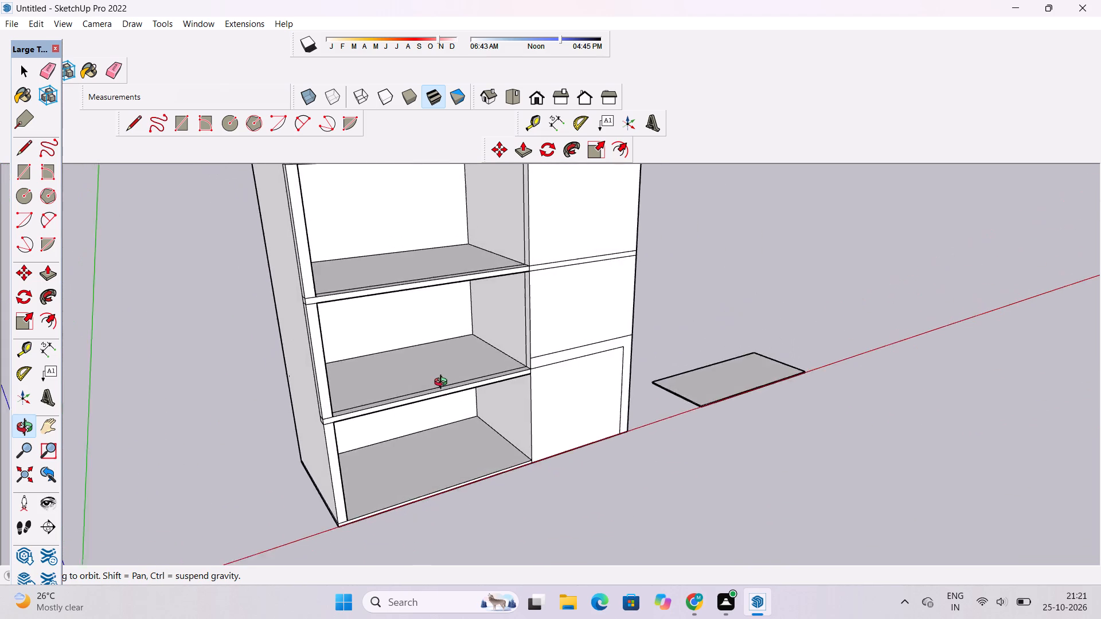
scroll(443, 383, "down", 2)
left_click_drag(443, 381, 451, 401, "shift")
scroll(459, 444, "up", 3, "shift")
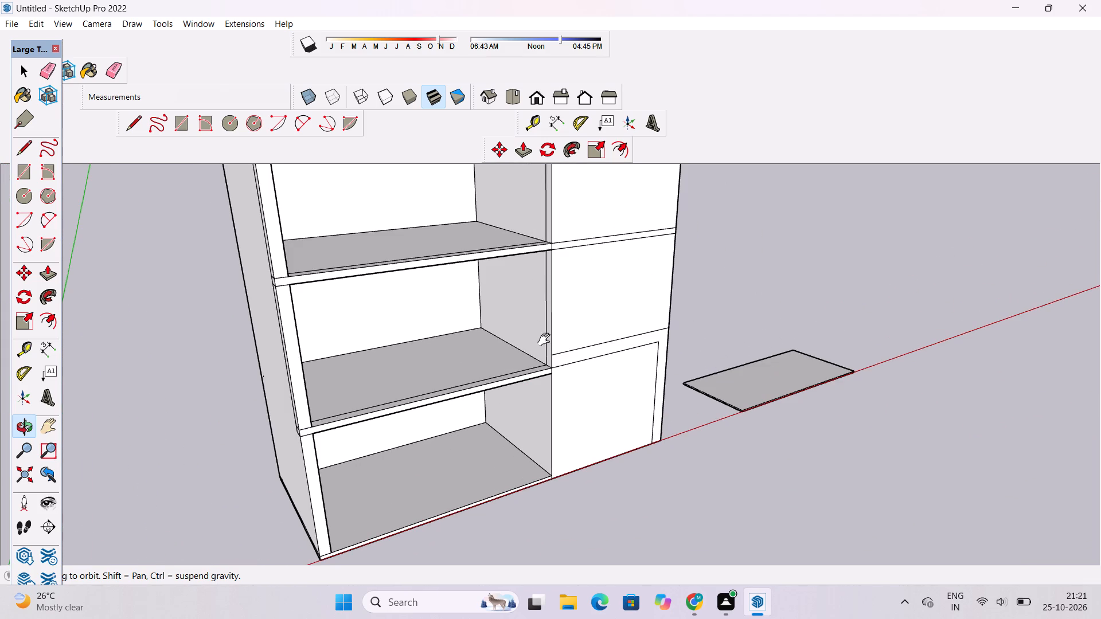
scroll(541, 347, "down", 3, "shift")
left_click_drag(550, 391, 519, 370, "shift")
left_click_drag(405, 406, 461, 409)
scroll(505, 361, "up", 3)
left_click_drag(506, 360, 496, 358, "shift")
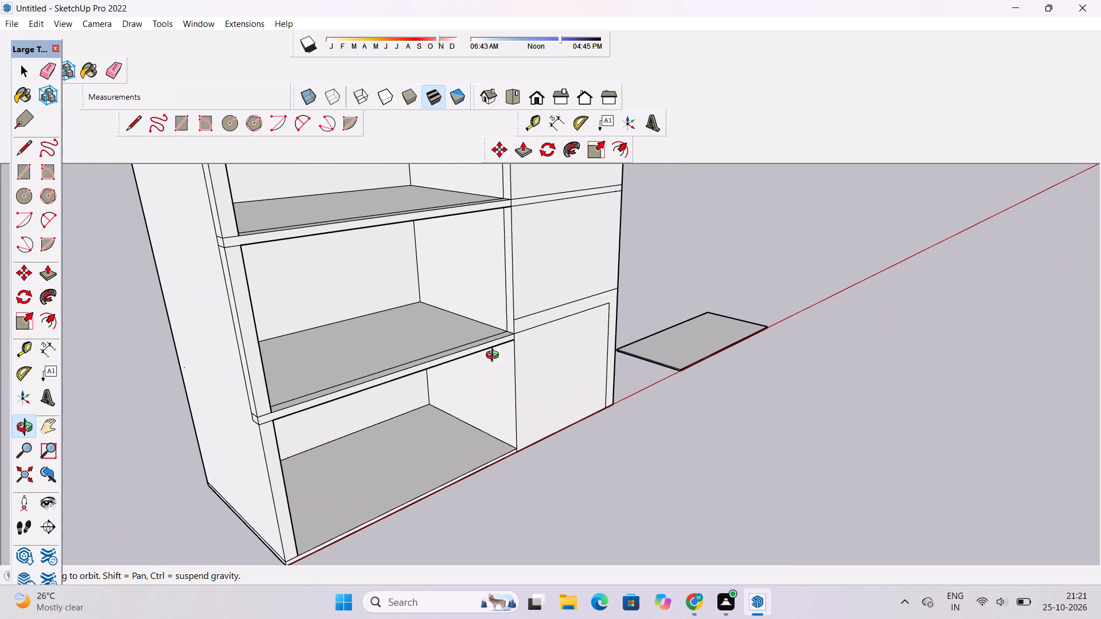
scroll(490, 352, "down", 2)
Push/Pull the front face of the open-room slab between the ground and middle storeys outward 8'.
key("p")
scroll(487, 352, "up", 3)
left_click(487, 343)
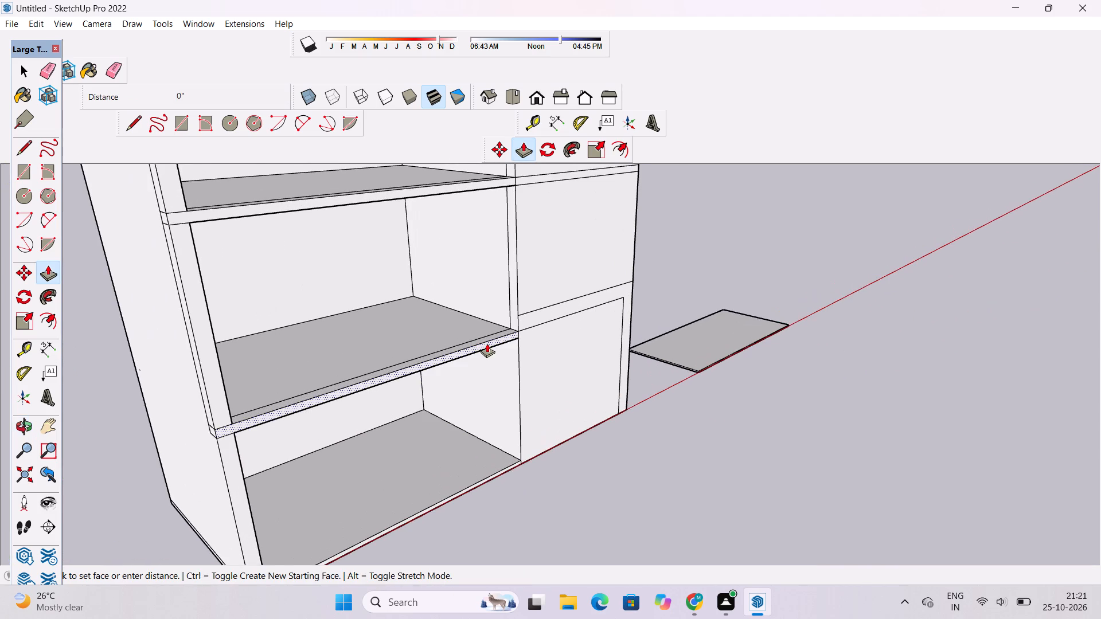
scroll(487, 343, "down", 2)
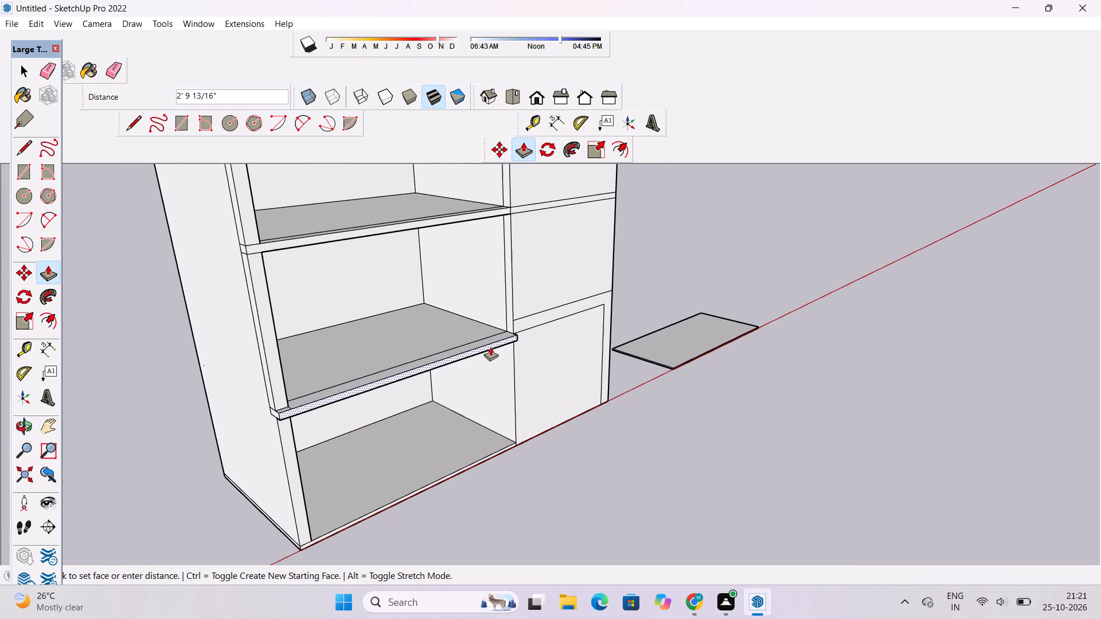
scroll(490, 347, "down", 5)
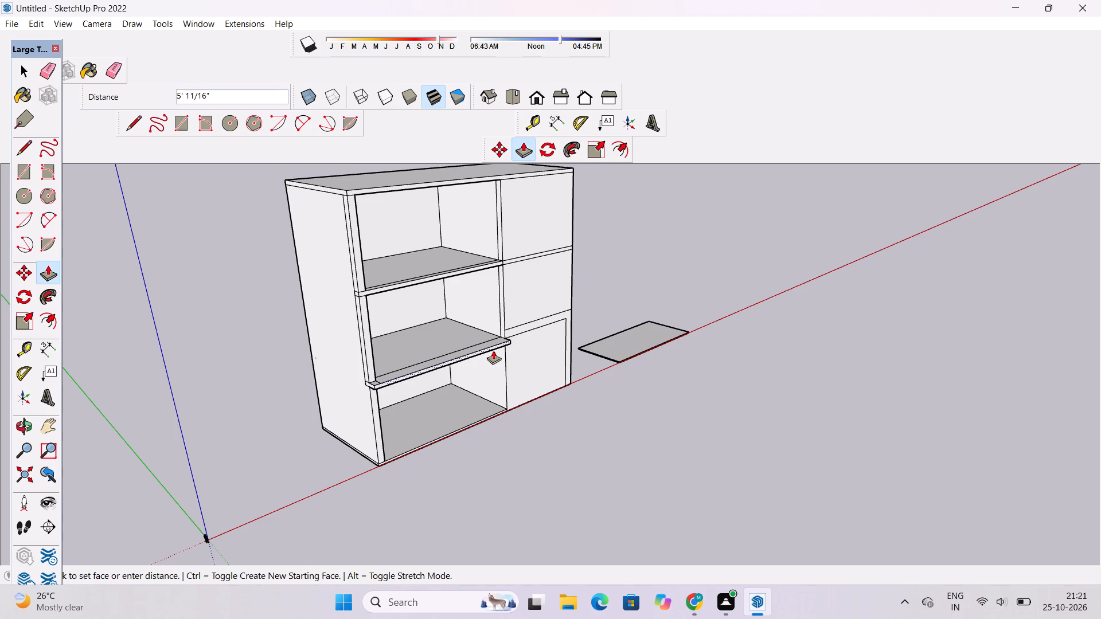
type("8'")
key("Return")
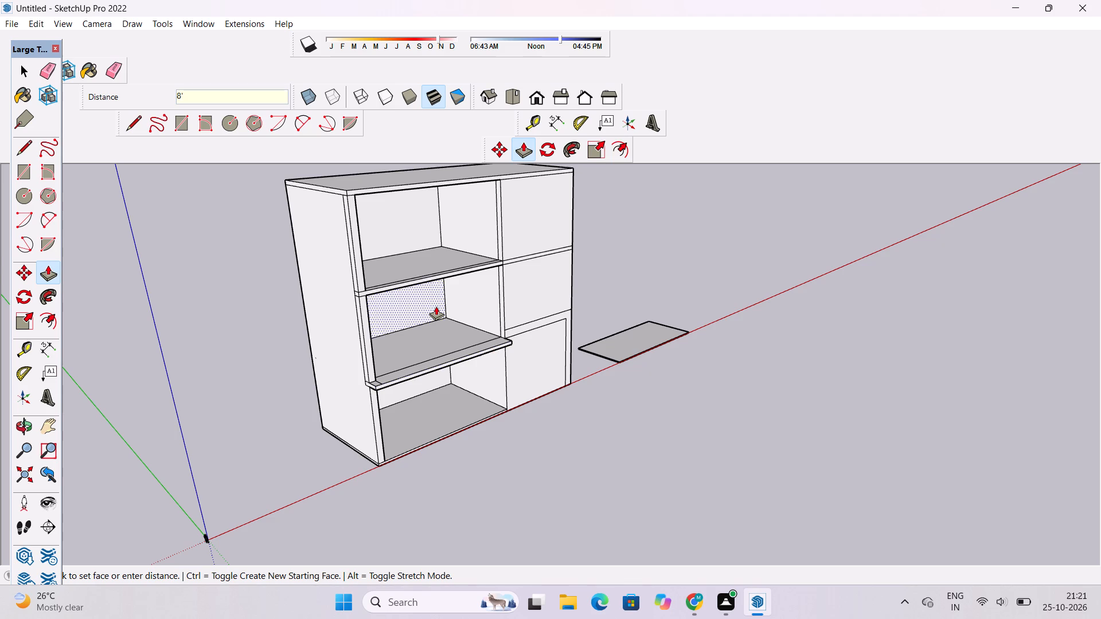
Push/Pull the front face of the open-room slab between the middle and top storeys outward 8', flush with the projecting slab below.
scroll(436, 306, "down", 2)
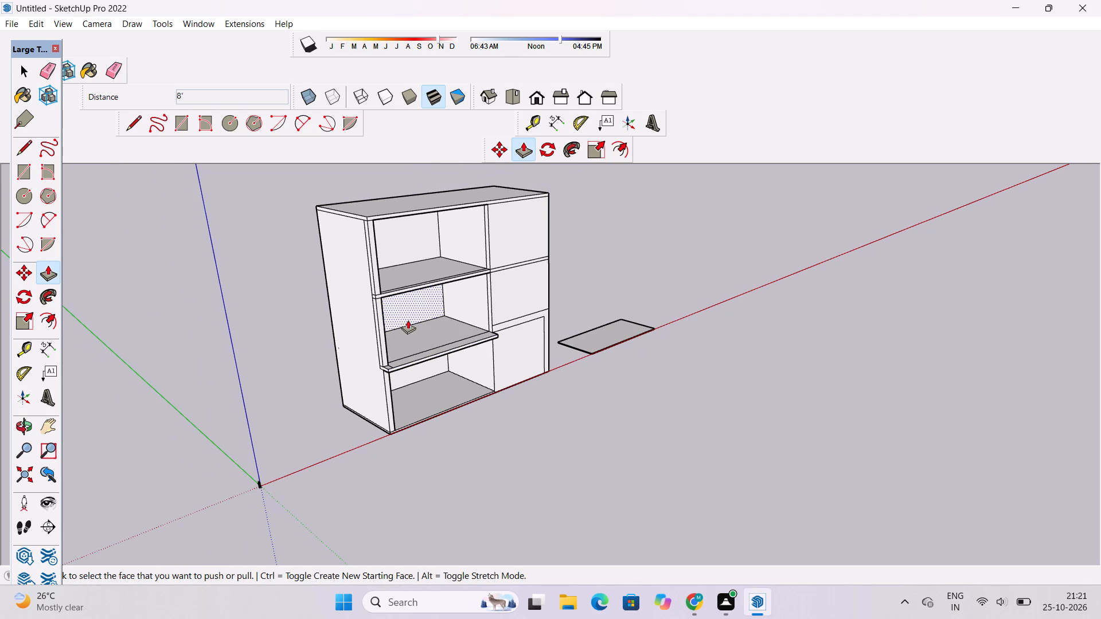
scroll(408, 310, "down", 4)
scroll(423, 241, "up", 4)
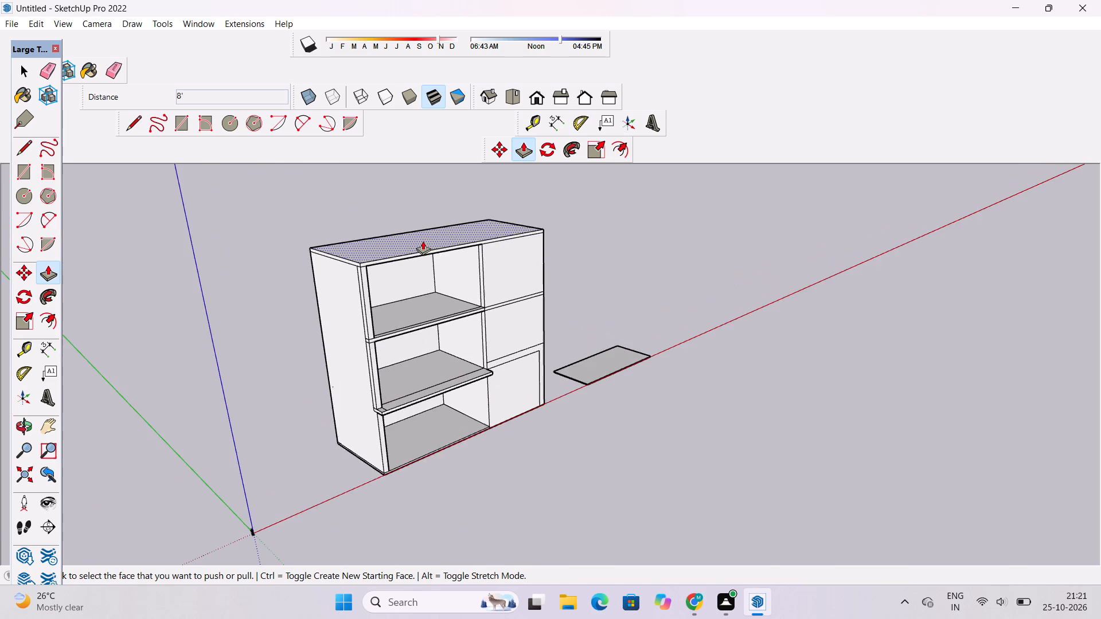
scroll(434, 311, "up", 11)
left_click(452, 317)
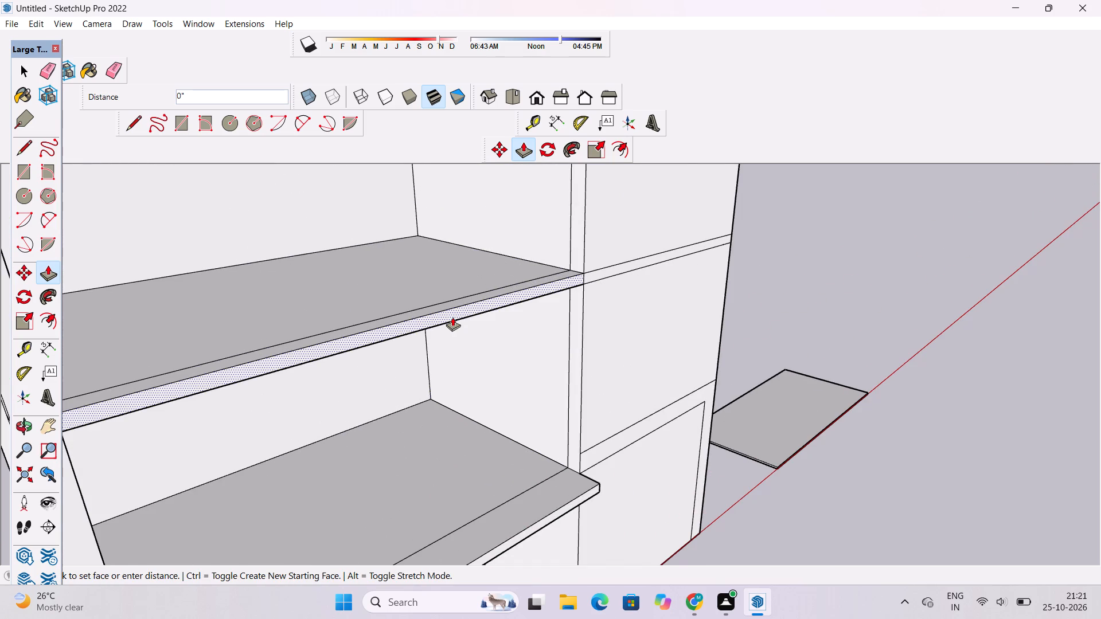
scroll(452, 317, "down", 7)
scroll(455, 470, "up", 4)
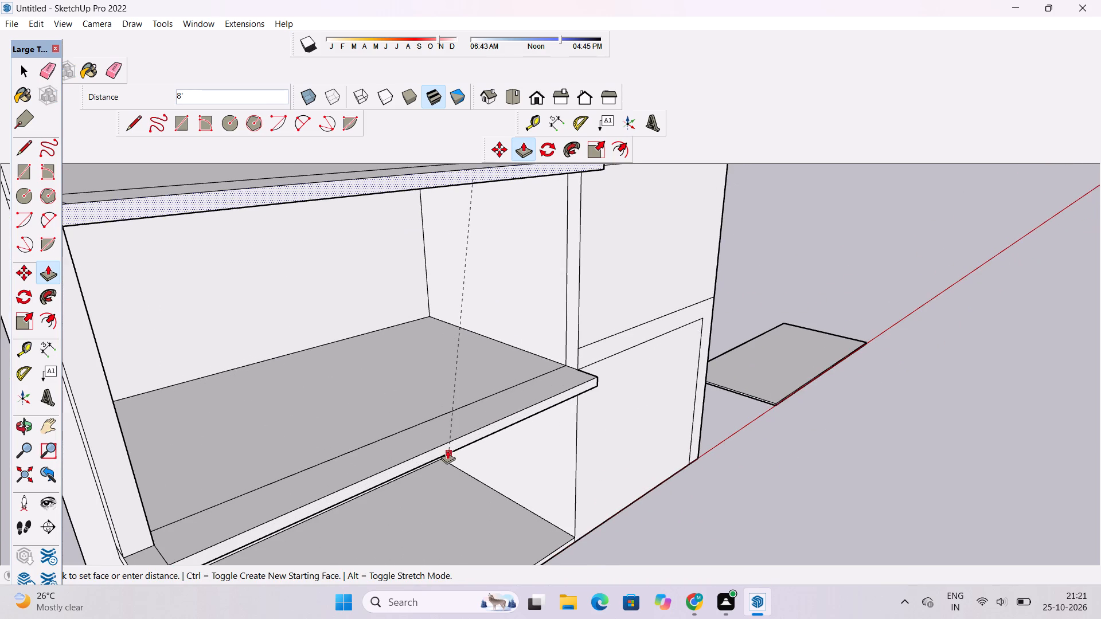
left_click(446, 444)
Examine the projecting open-room slabs from far, above and below, including the roof slab's underside over the top open room.
scroll(415, 506, "down", 8)
scroll(349, 463, "down", 5)
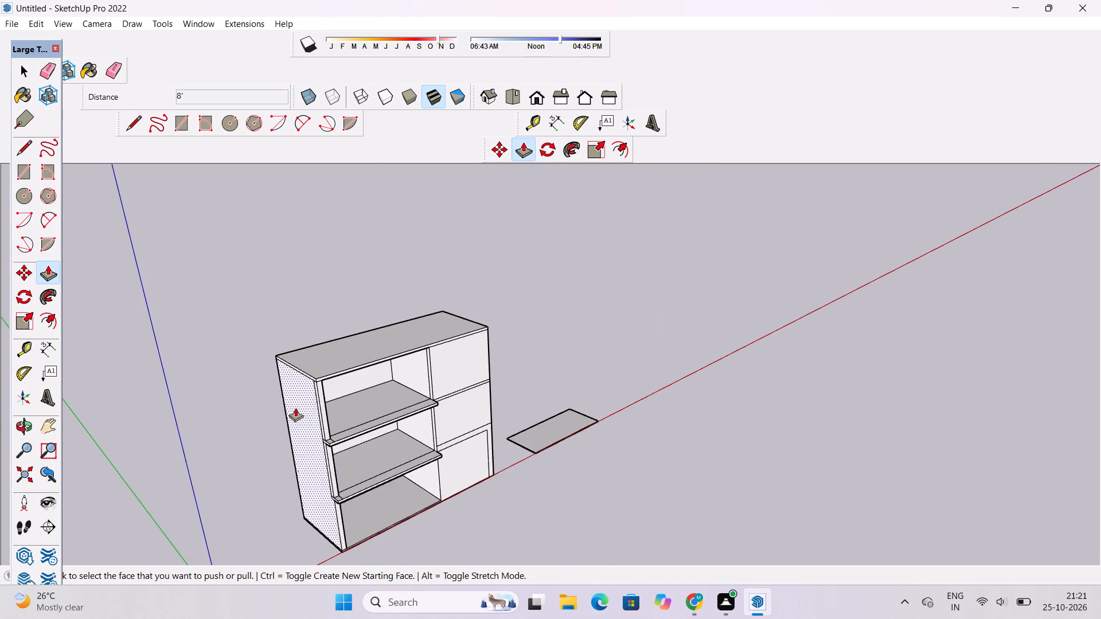
scroll(294, 406, "down", 2)
scroll(245, 404, "down", 3)
scroll(368, 375, "up", 5)
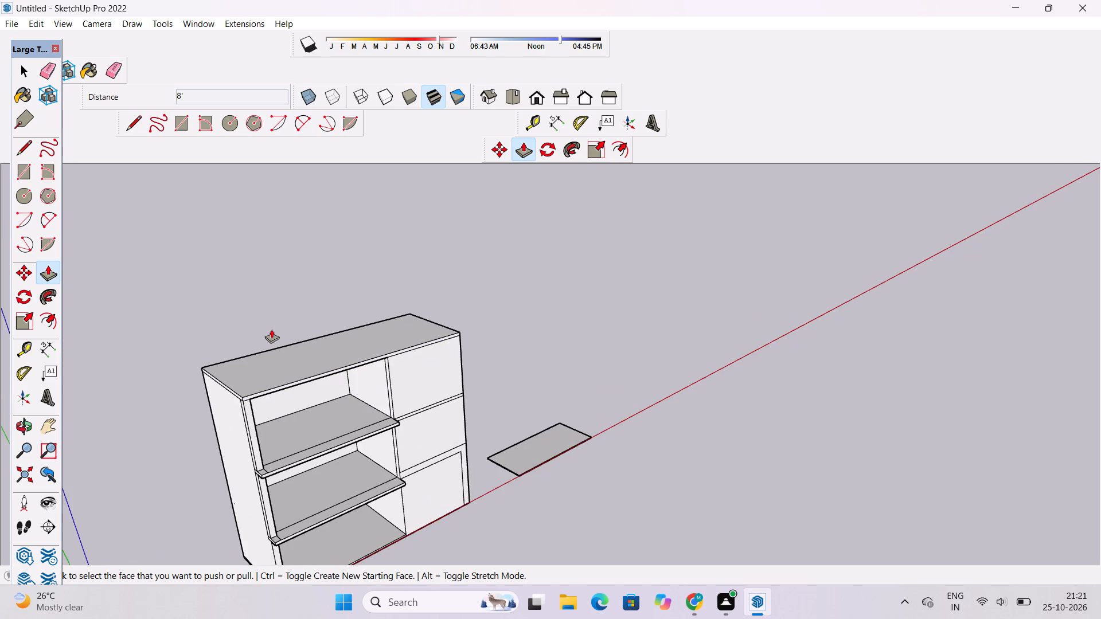
scroll(271, 329, "down", 3)
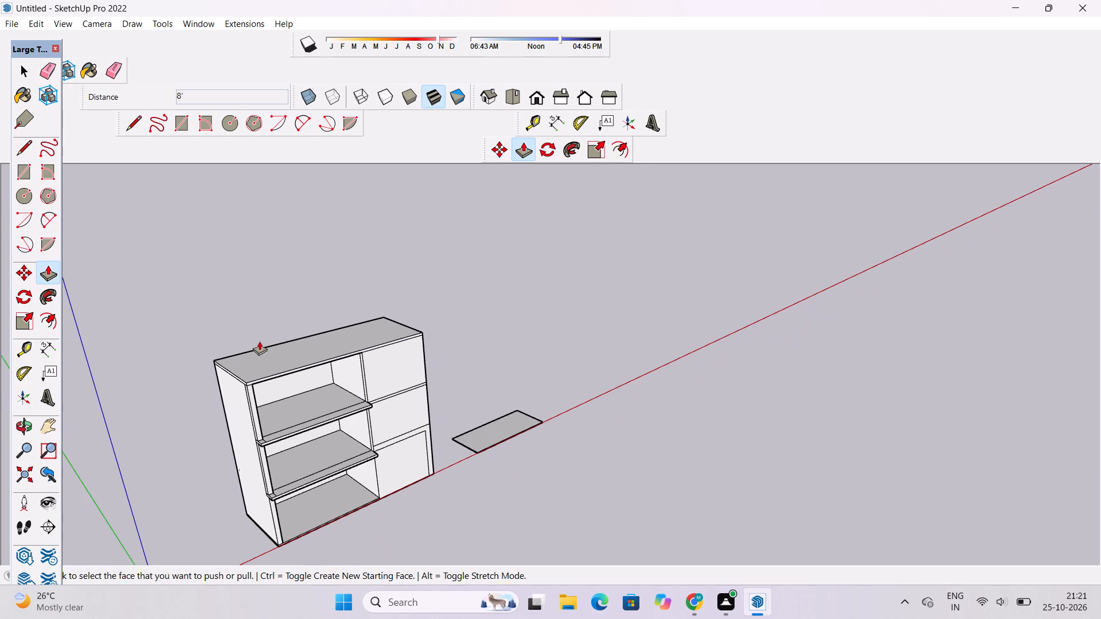
scroll(264, 349, "up", 1)
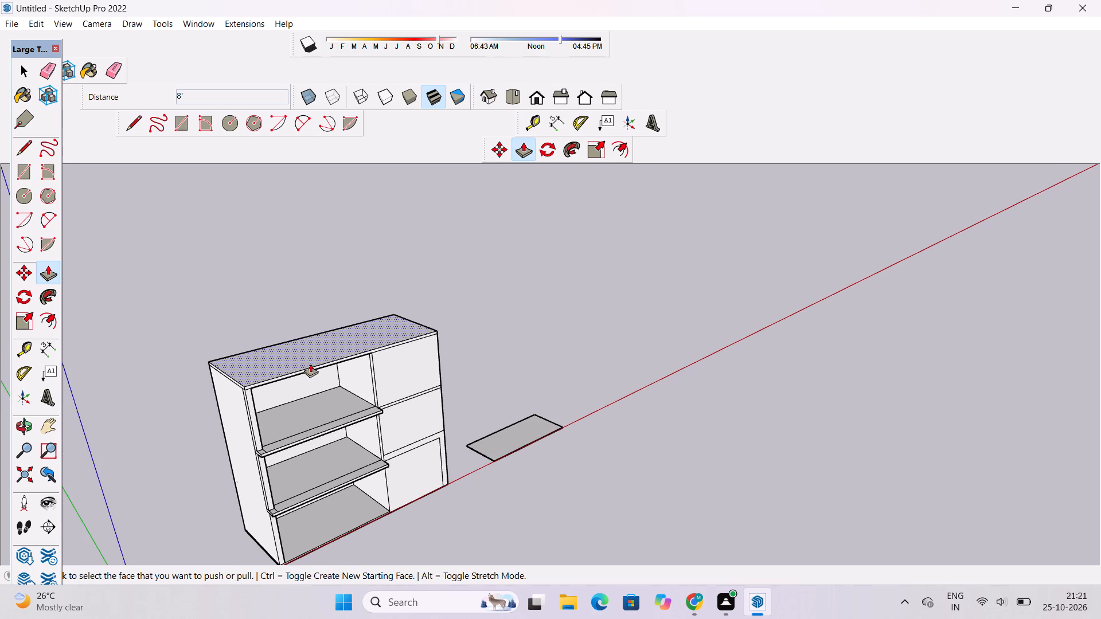
key("o")
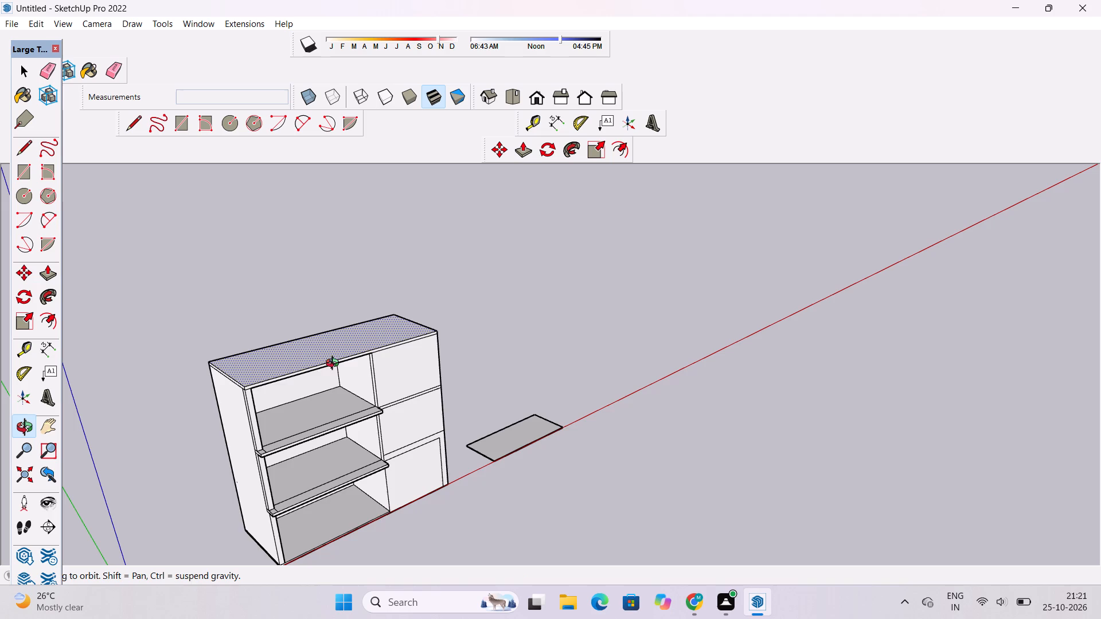
left_click_drag(284, 387, 309, 389, "shift")
left_click_drag(352, 461, 288, 442)
scroll(286, 436, "up", 8)
left_click_drag(296, 418, 288, 383, "shift")
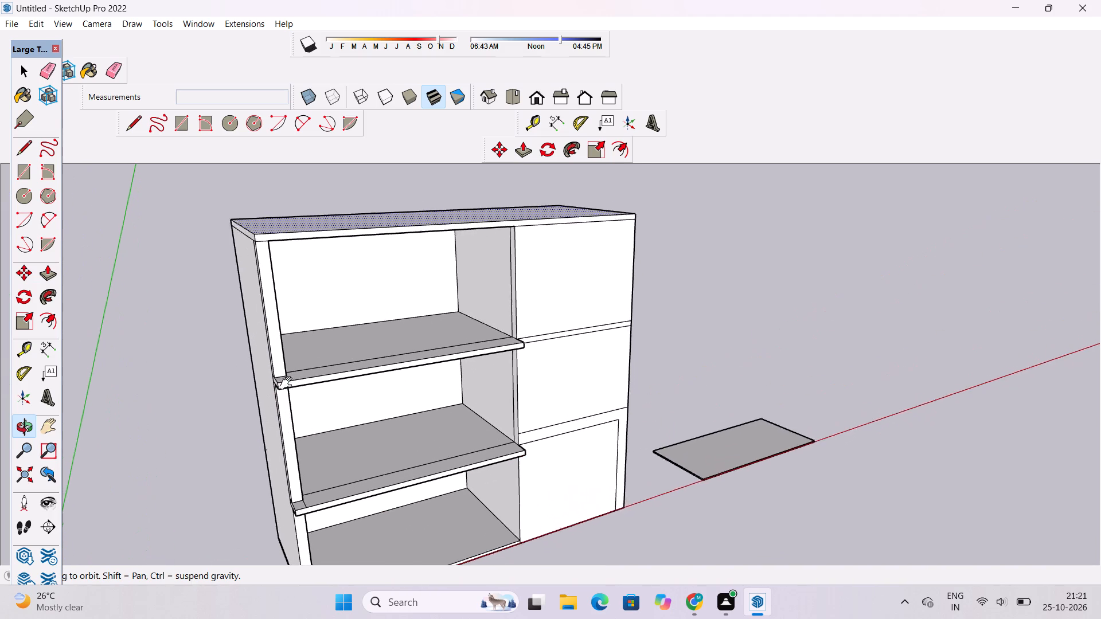
left_click_drag(288, 383, 288, 382, "shift")
left_click_drag(288, 382, 351, 448)
scroll(304, 448, "up", 3)
scroll(304, 448, "down", 2)
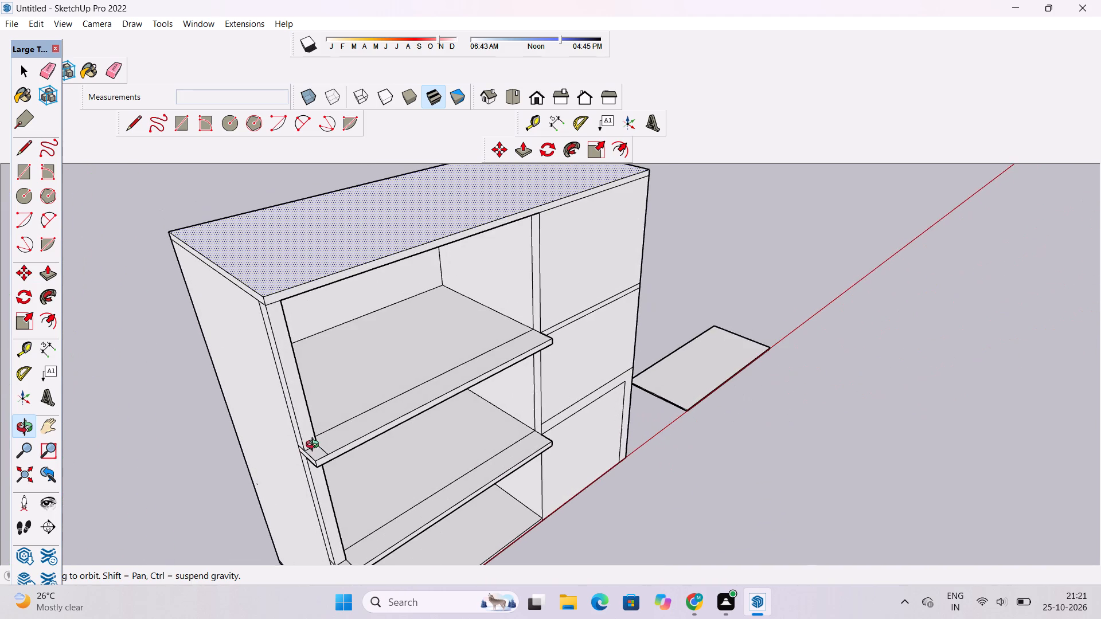
left_click_drag(315, 445, 325, 475, "shift")
left_click_drag(326, 477, 231, 475)
scroll(283, 415, "up", 2)
left_click_drag(285, 416, 310, 458, "shift")
left_click_drag(337, 456, 239, 428)
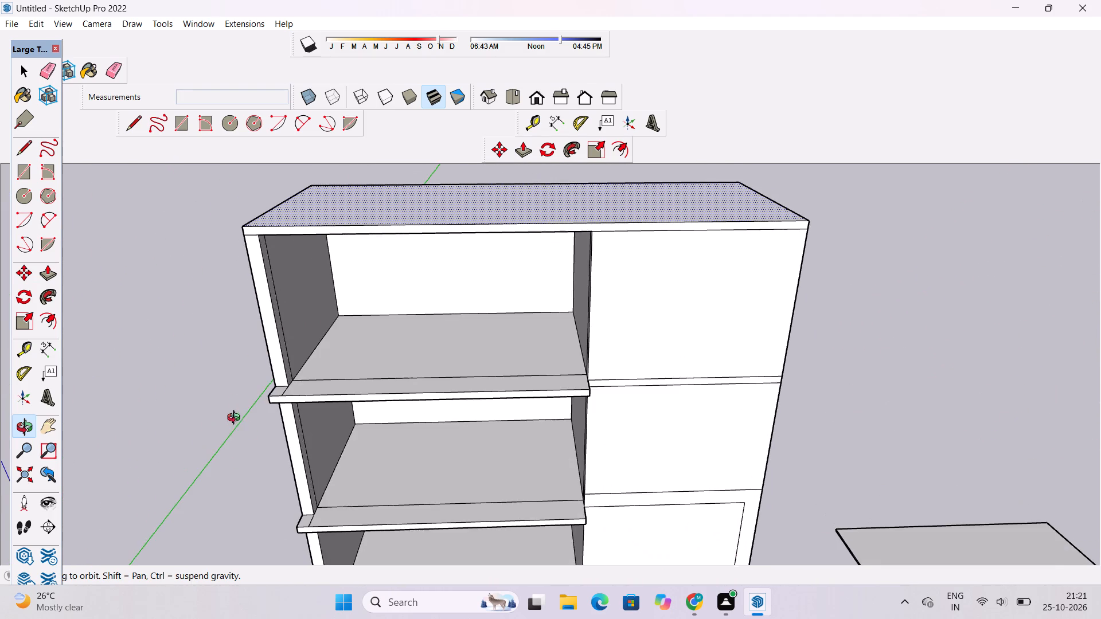
scroll(245, 413, "down", 1)
left_click_drag(249, 412, 275, 438, "shift")
left_click_drag(302, 445, 358, 437)
left_click_drag(376, 385, 365, 413, "shift")
left_click_drag(366, 418, 368, 381)
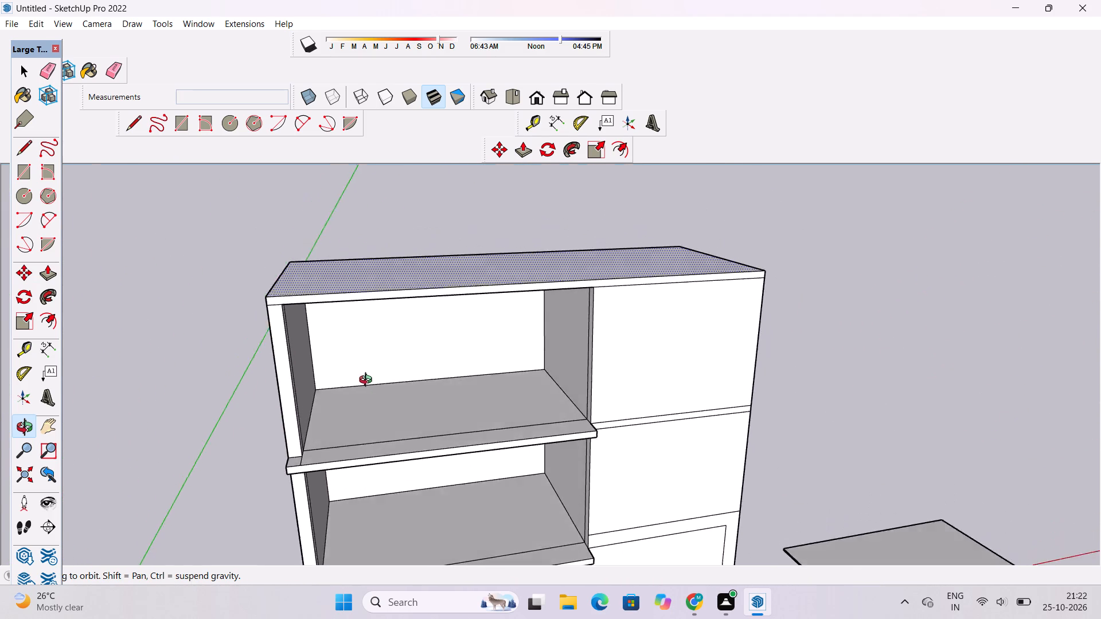
left_click_drag(368, 381, 368, 364)
left_click_drag(370, 364, 414, 407)
left_click_drag(415, 407, 393, 354)
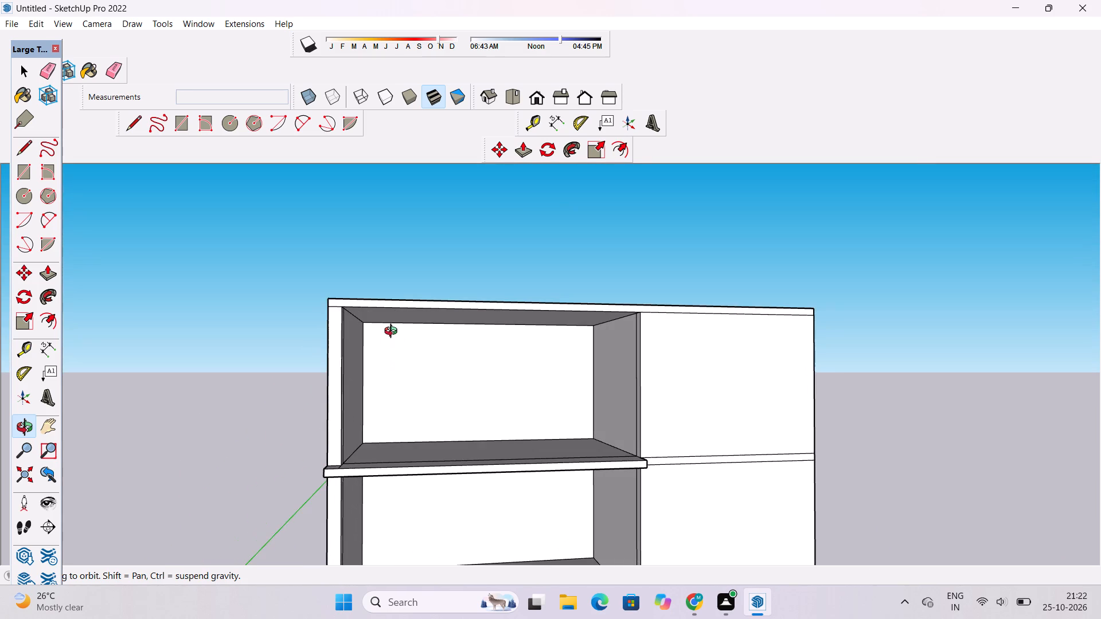
left_click_drag(395, 328, 412, 342, "shift")
left_click_drag(448, 351, 384, 306)
left_click(321, 352, "shift")
scroll(349, 295, "down", 6)
left_click_drag(330, 308, 403, 400)
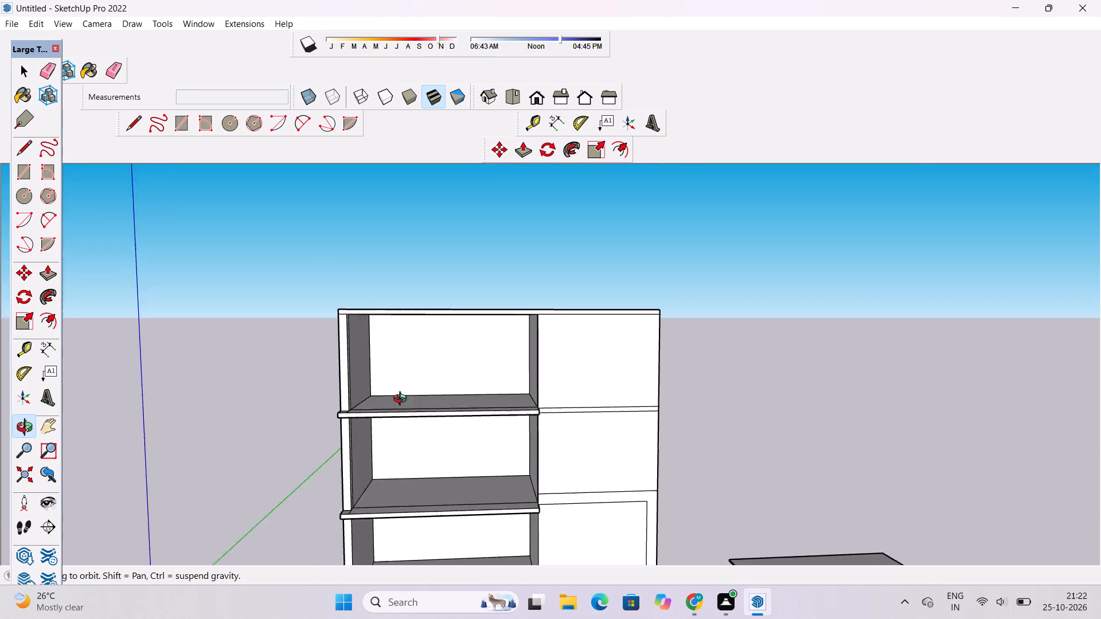
left_click_drag(403, 400, 412, 407)
left_click_drag(427, 404, 416, 359, "shift")
scroll(386, 300, "up", 4, "shift")
left_click_drag(385, 298, 425, 378, "shift")
left_click_drag(428, 386, 421, 271)
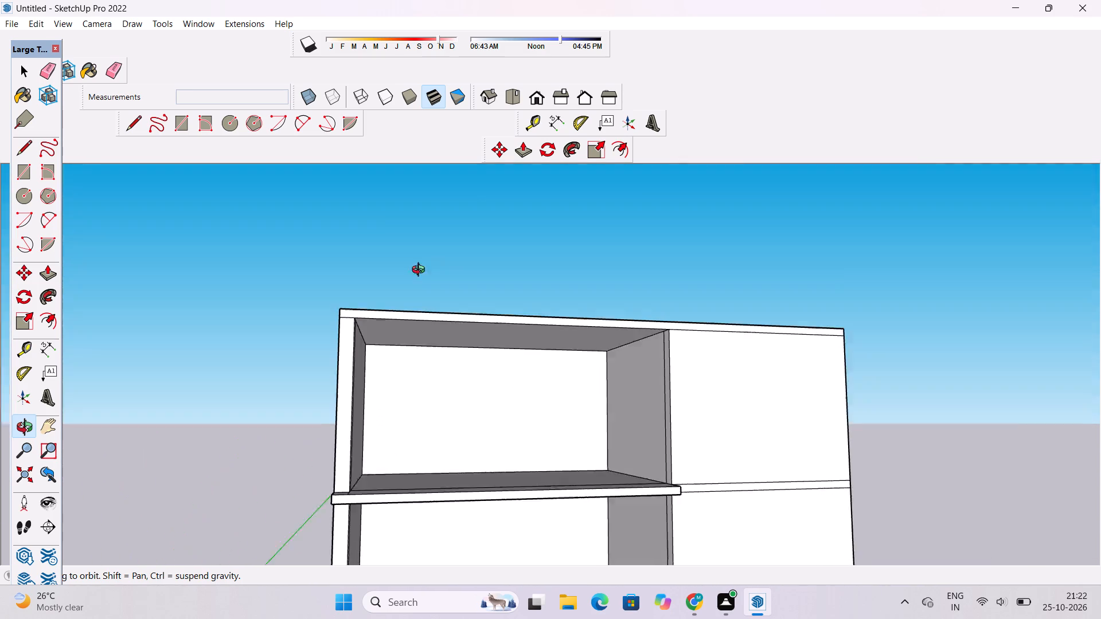
left_click_drag(421, 271, 419, 255)
scroll(420, 271, "up", 1)
left_click_drag(424, 276, 438, 298, "shift")
left_click_drag(459, 301, 374, 291)
scroll(401, 327, "up", 3)
left_click_drag(403, 323, 396, 320, "shift")
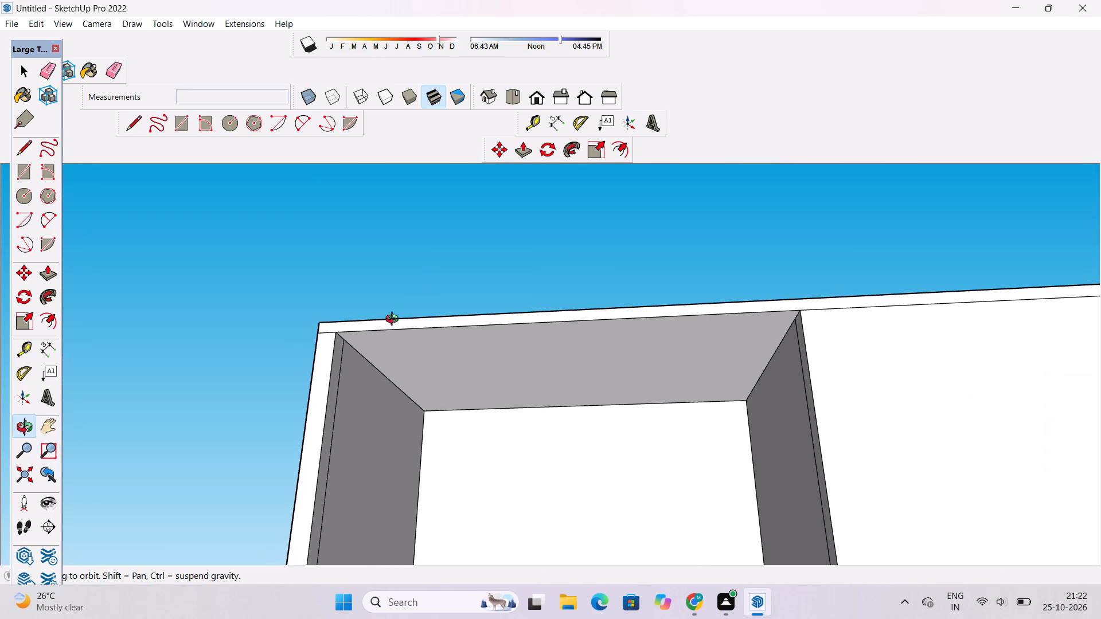
Place a guide on the roof slab's underside in the top open room, 5' behind its front edge.
key("t")
scroll(432, 340, "down", 4)
scroll(403, 328, "up", 2)
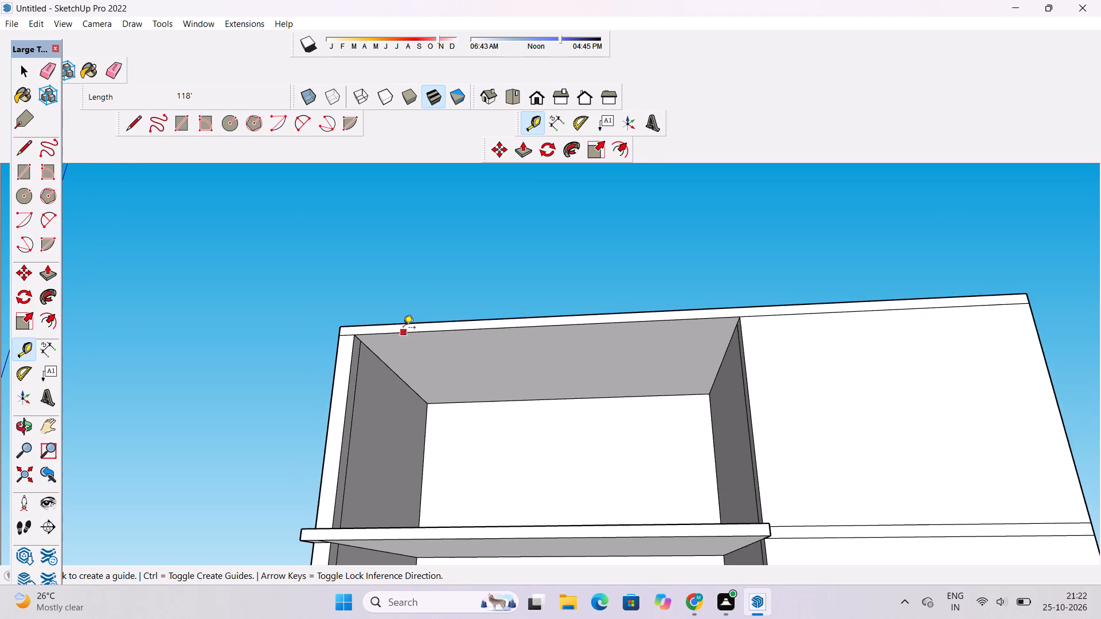
scroll(532, 332, "up", 2)
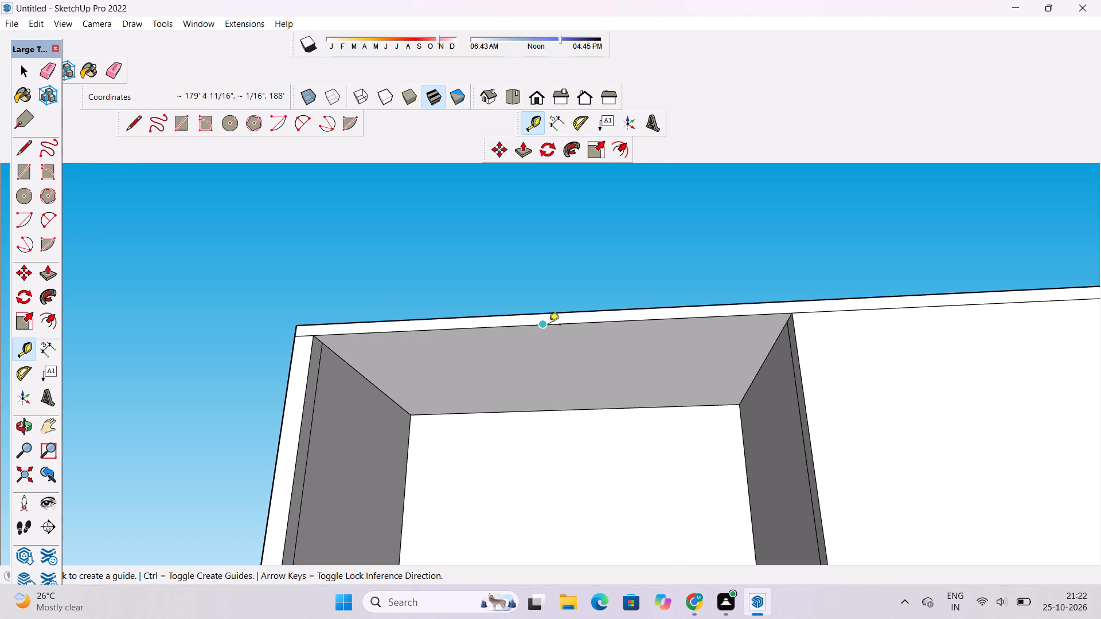
left_click(544, 326)
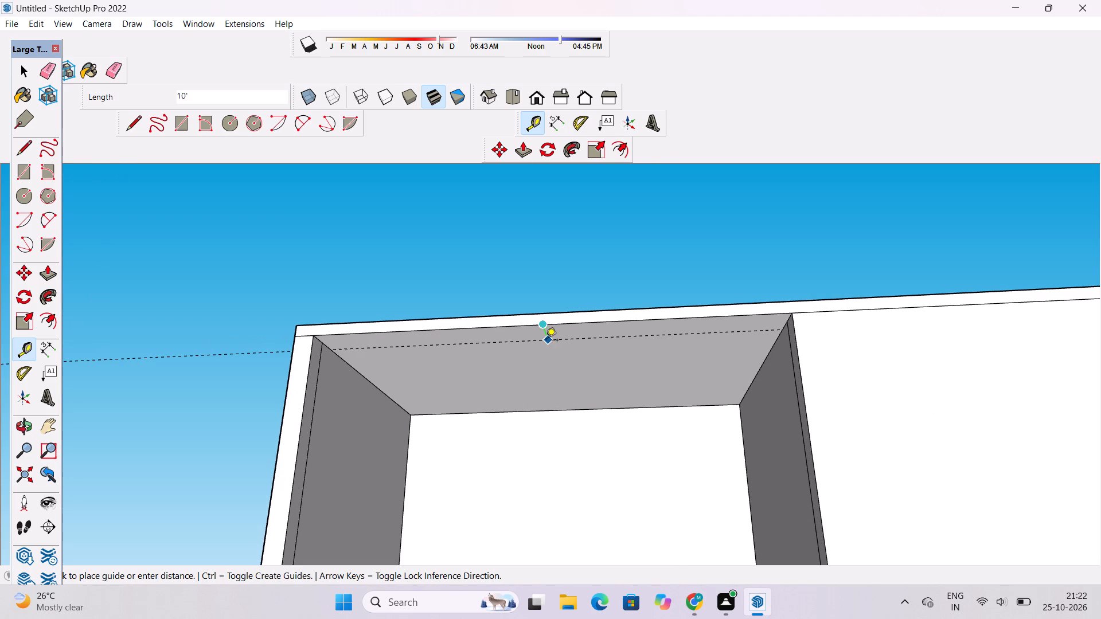
type("5'")
key("Return")
Draw a line along the guide across the top open room's ceiling, from the dividing wall to the outer side wall.
key("l")
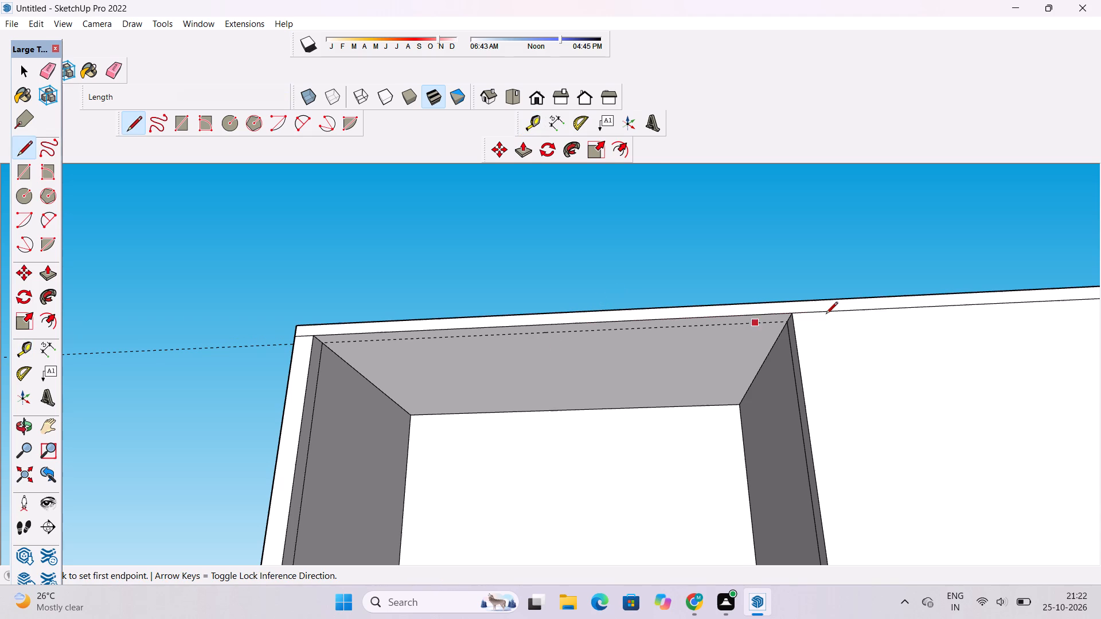
scroll(799, 327, "up", 9)
left_click(771, 317)
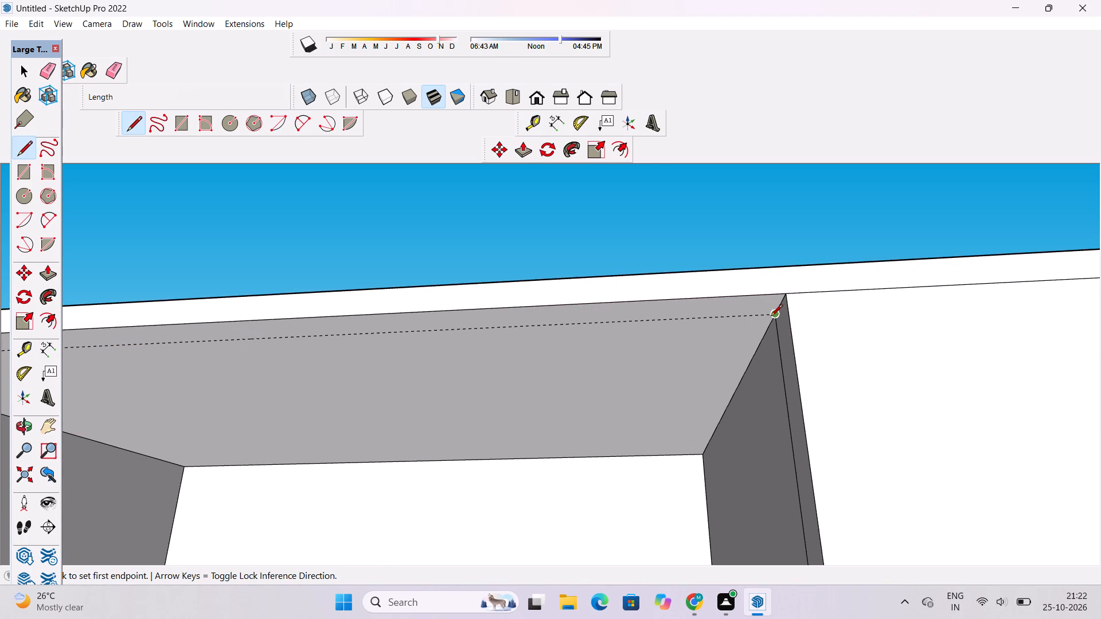
scroll(771, 315, "down", 10)
scroll(380, 348, "up", 3)
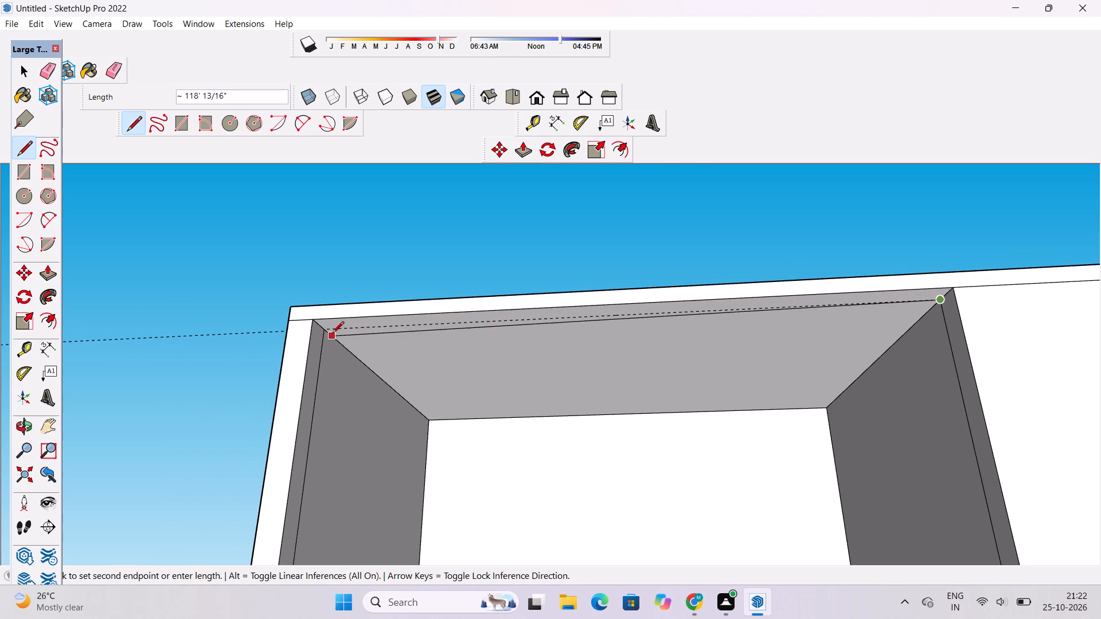
left_click(322, 333)
key("space")
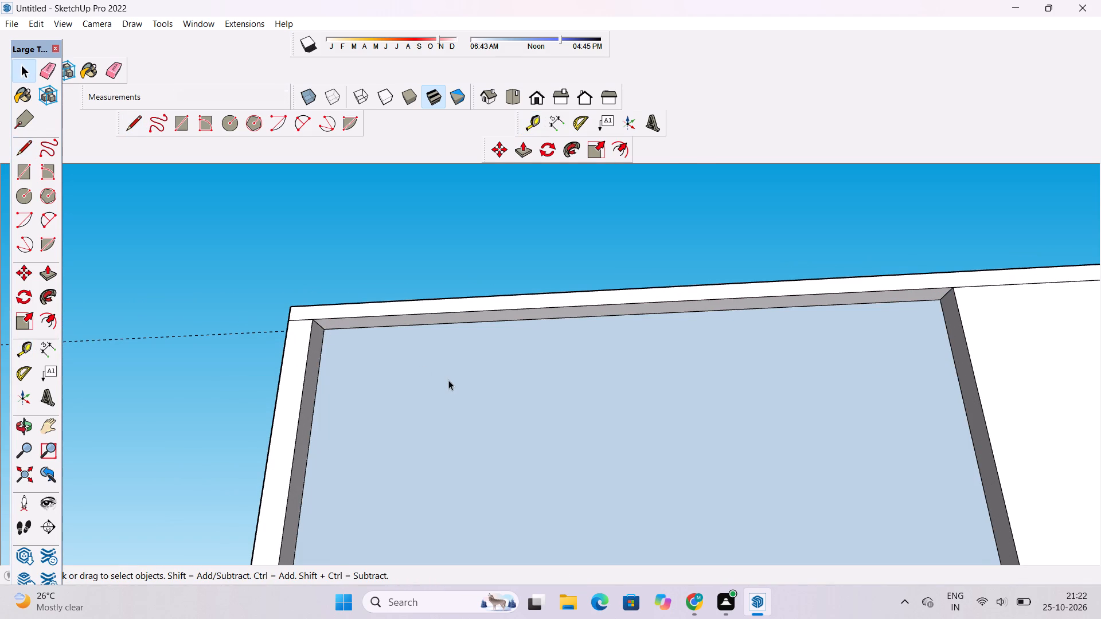
Delete the face closing off the top open room along the line drawn across its ceiling.
left_click(448, 380)
key("Delete")
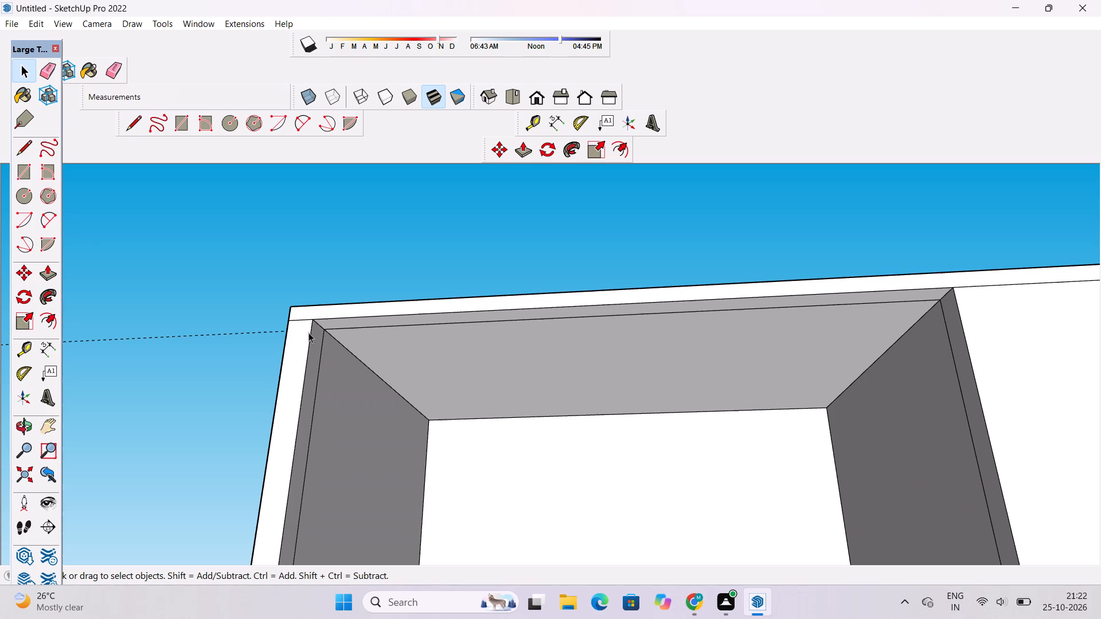
Erase the dashed guide running past the outer side wall below the roof slab.
key("e")
left_click_drag(238, 295, 243, 350)
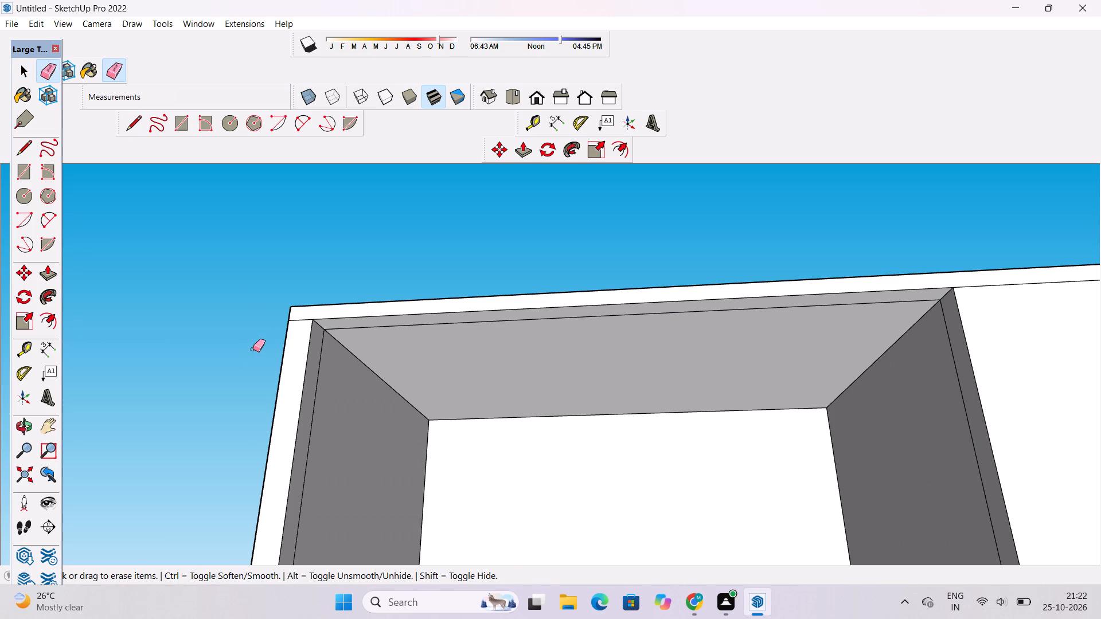
key("space")
Erase the short edge where the roof slab meets the front end of the open rooms' outer side wall.
key("o")
scroll(345, 275, "down", 13)
left_click_drag(350, 281, 518, 420)
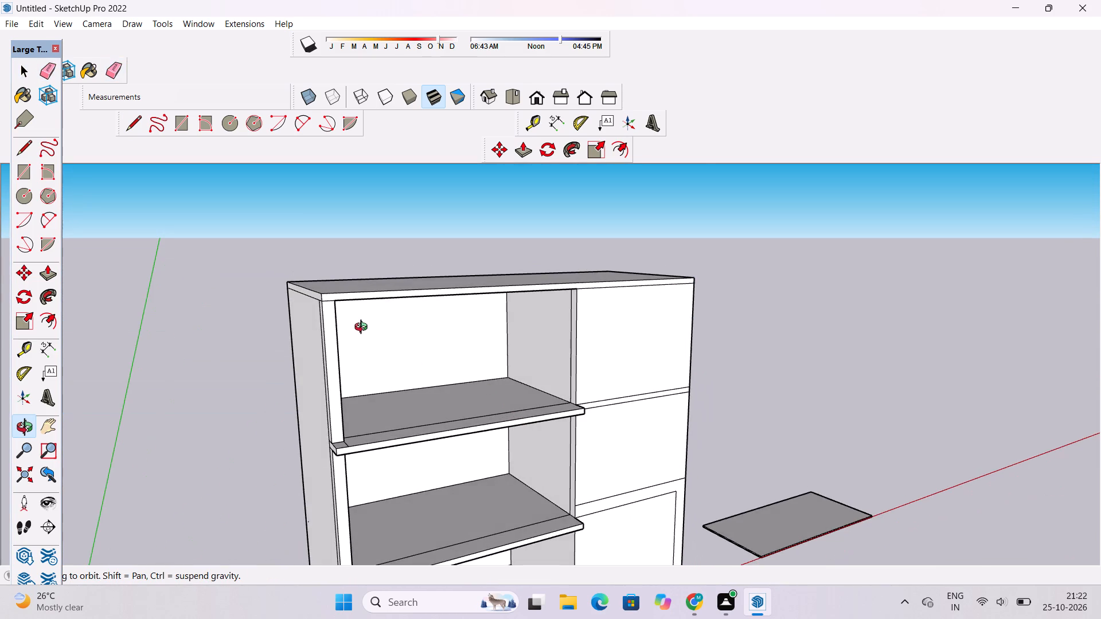
scroll(364, 328, "up", 8)
key("e")
scroll(324, 291, "up", 2)
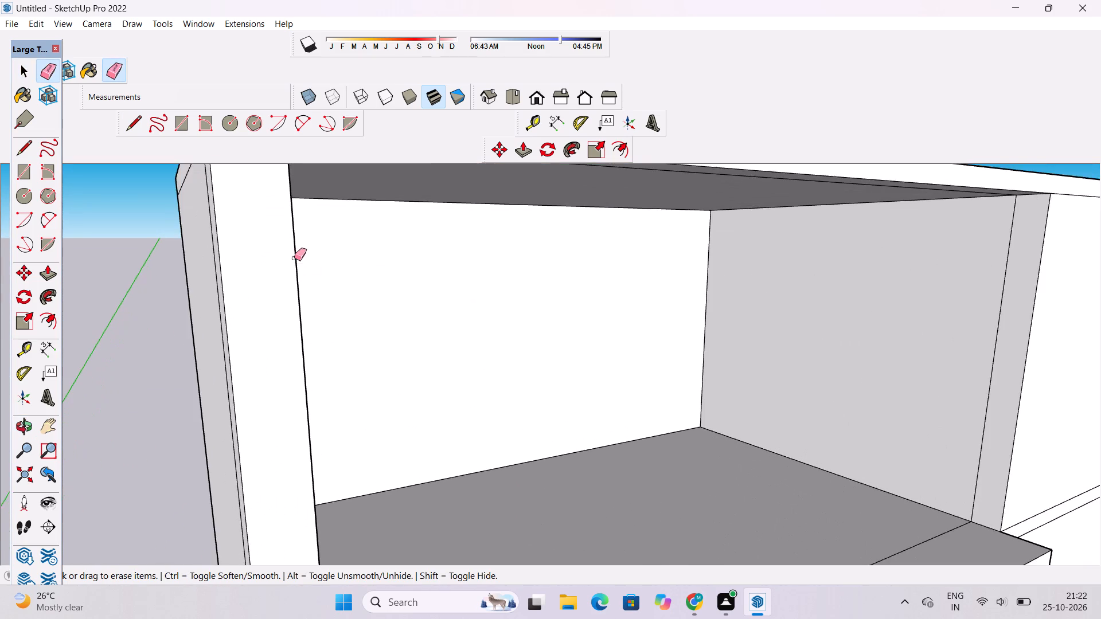
scroll(274, 286, "down", 6)
left_click_drag(257, 203, 253, 227)
scroll(201, 267, "down", 5)
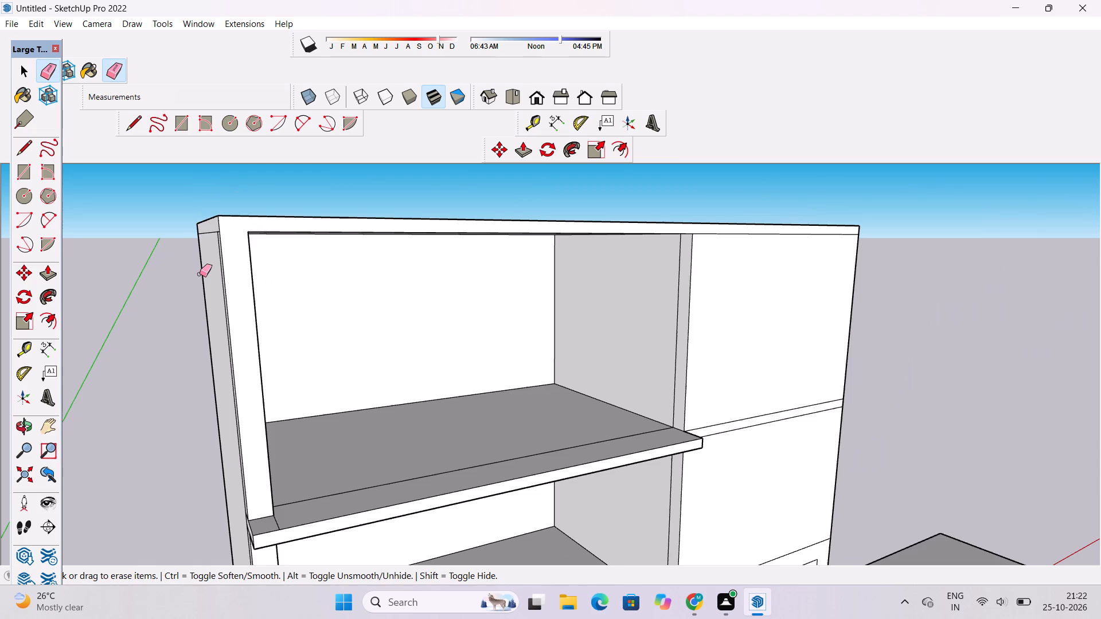
Examine the open rooms and their projecting slabs from the front, both sides, above and below.
key("o")
left_click_drag(243, 310, 243, 265, "shift")
scroll(291, 261, "down", 6)
left_click_drag(572, 260, 542, 256)
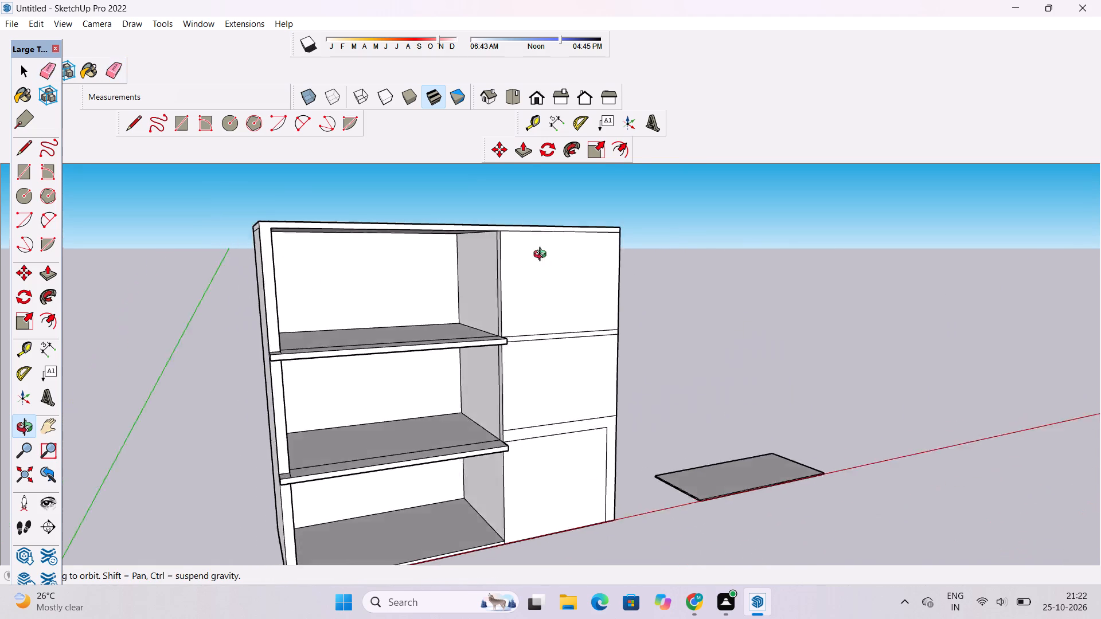
left_click_drag(542, 256, 479, 252)
scroll(393, 291, "up", 1)
left_click_drag(356, 316, 442, 358, "shift")
left_click_drag(457, 380, 569, 450)
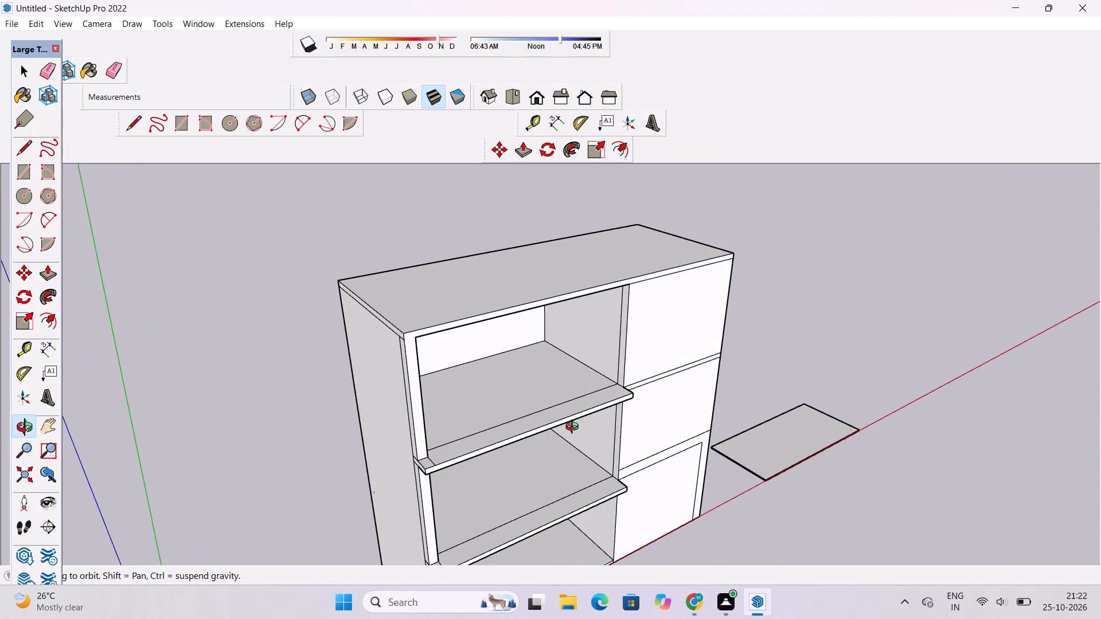
left_click_drag(624, 431, 579, 397, "shift")
scroll(412, 436, "up", 4)
scroll(411, 413, "down", 5)
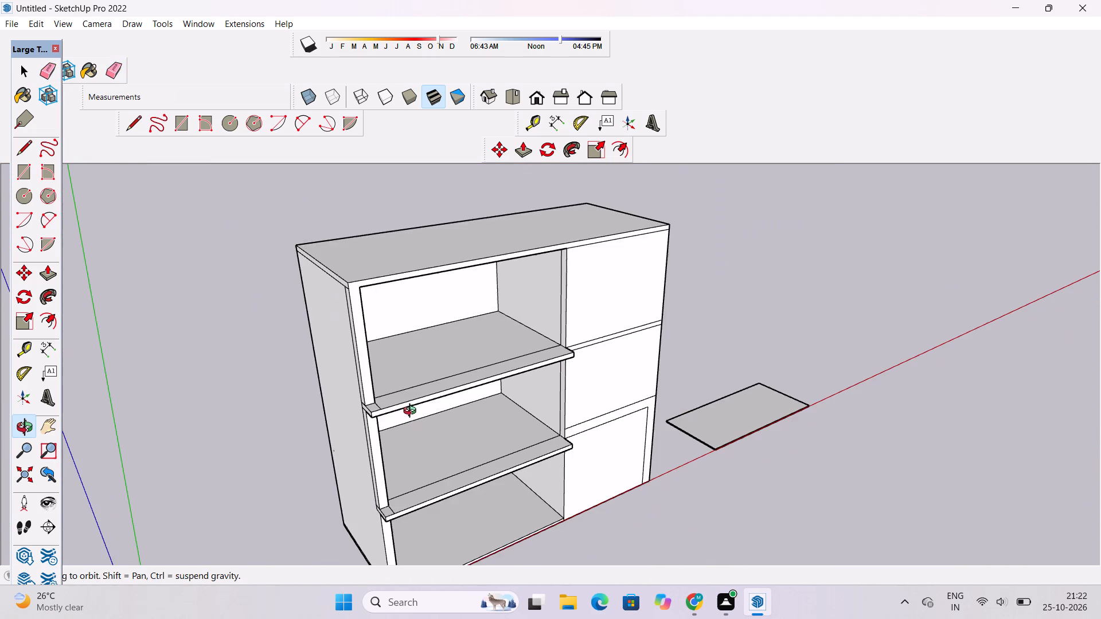
scroll(432, 428, "down", 4, "shift")
left_click_drag(466, 463, 230, 433, "shift")
scroll(449, 367, "up", 3)
left_click_drag(421, 383, 464, 437, "shift")
left_click_drag(492, 444, 501, 447)
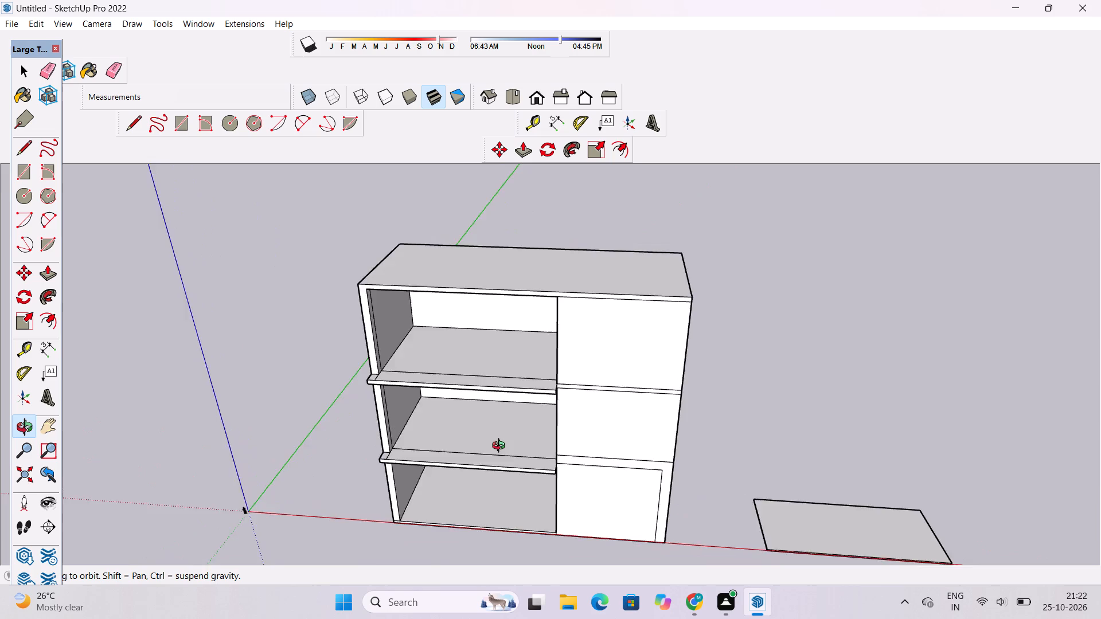
left_click_drag(501, 447, 596, 370)
left_click_drag(502, 381, 522, 410, "shift")
left_click_drag(550, 421, 511, 252)
scroll(521, 367, "up", 2)
left_click_drag(530, 373, 567, 305, "shift")
left_click_drag(520, 334, 517, 420)
left_click_drag(526, 397, 526, 412, "shift")
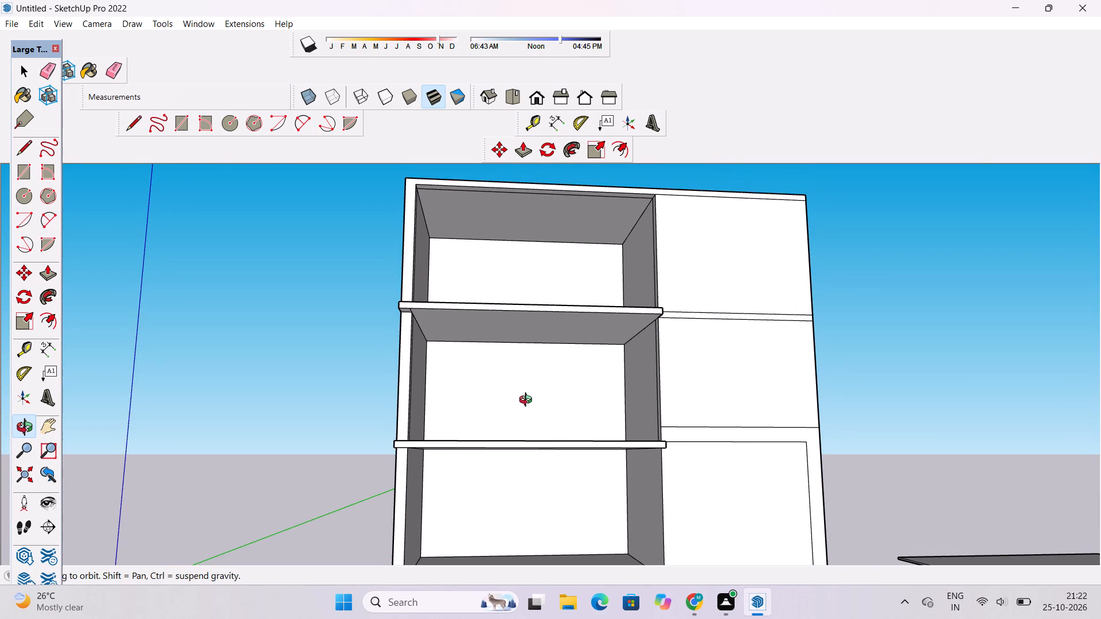
left_click_drag(528, 400, 491, 395, "shift")
scroll(452, 374, "down", 5)
left_click_drag(453, 374, 546, 530)
scroll(447, 458, "up", 3)
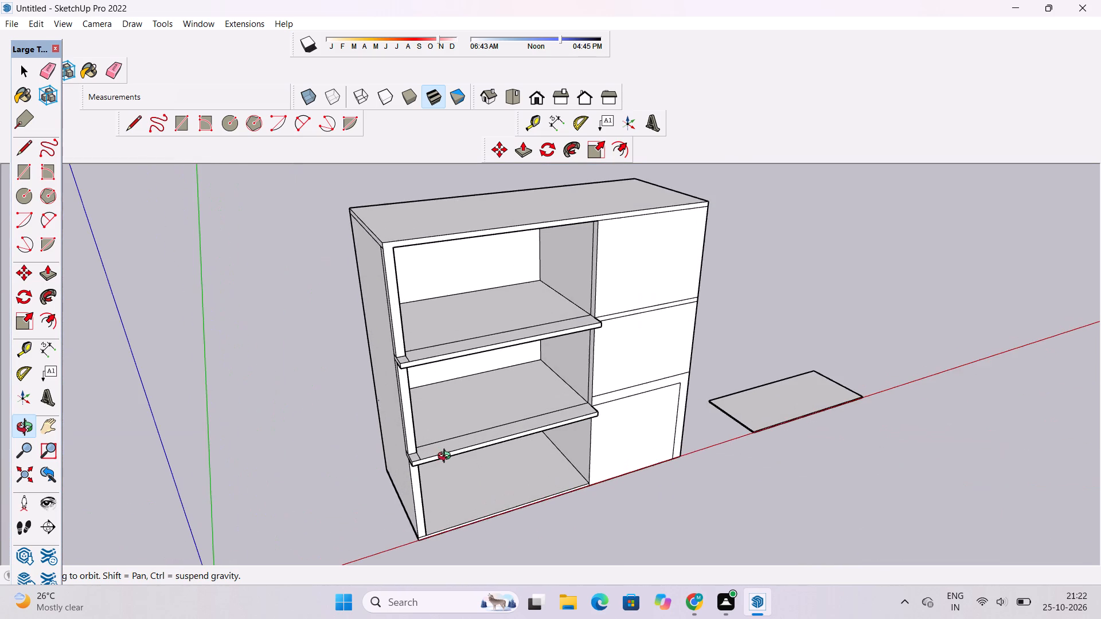
Erase the small stray mark at the rear edge of the open rooms' outer side wall.
left_click_drag(447, 457, 427, 453, "shift")
scroll(360, 404, "up", 8, "shift")
left_click_drag(384, 383, 364, 409, "shift")
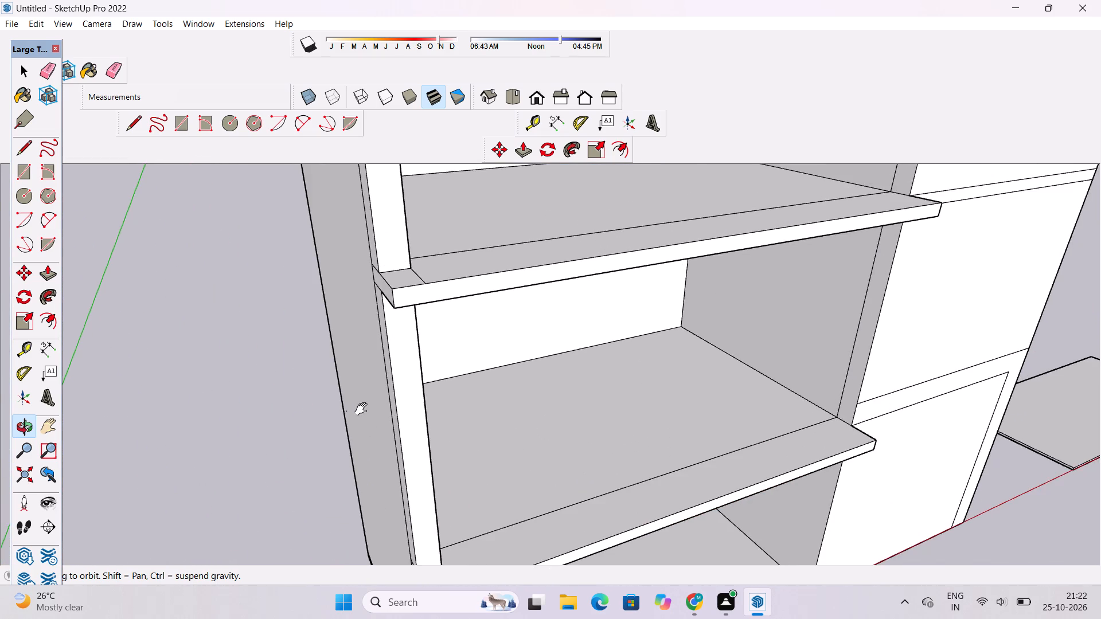
scroll(346, 416, "up", 3, "shift")
key("e")
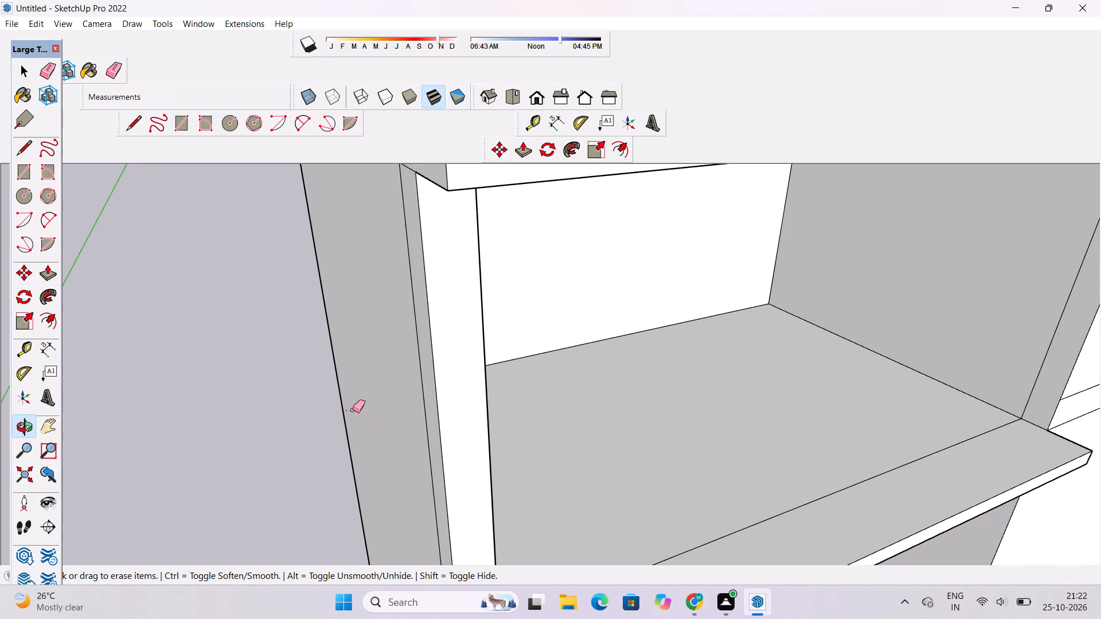
left_click(345, 410)
scroll(342, 420, "down", 6)
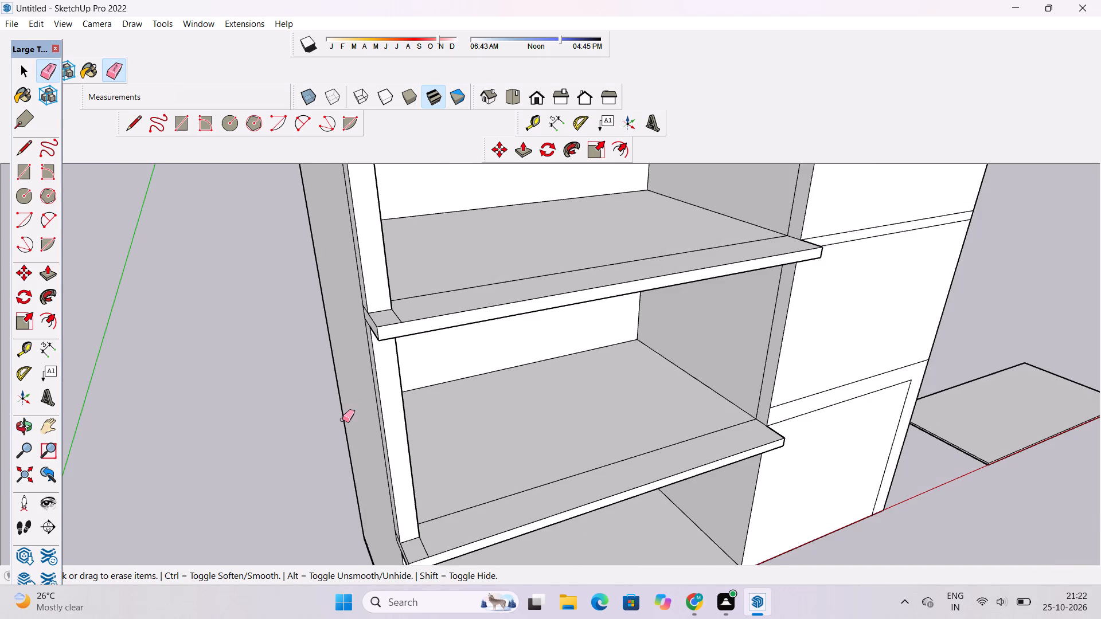
Push/Pull the L-shaped frame face around the ground-floor enclosed room outward 4'.
key("o")
scroll(396, 404, "down", 7)
left_click_drag(421, 428, 426, 410, "shift")
scroll(427, 404, "down", 2)
left_click_drag(450, 399, 433, 421, "shift")
left_click_drag(546, 432, 385, 457)
left_click_drag(544, 467, 448, 468)
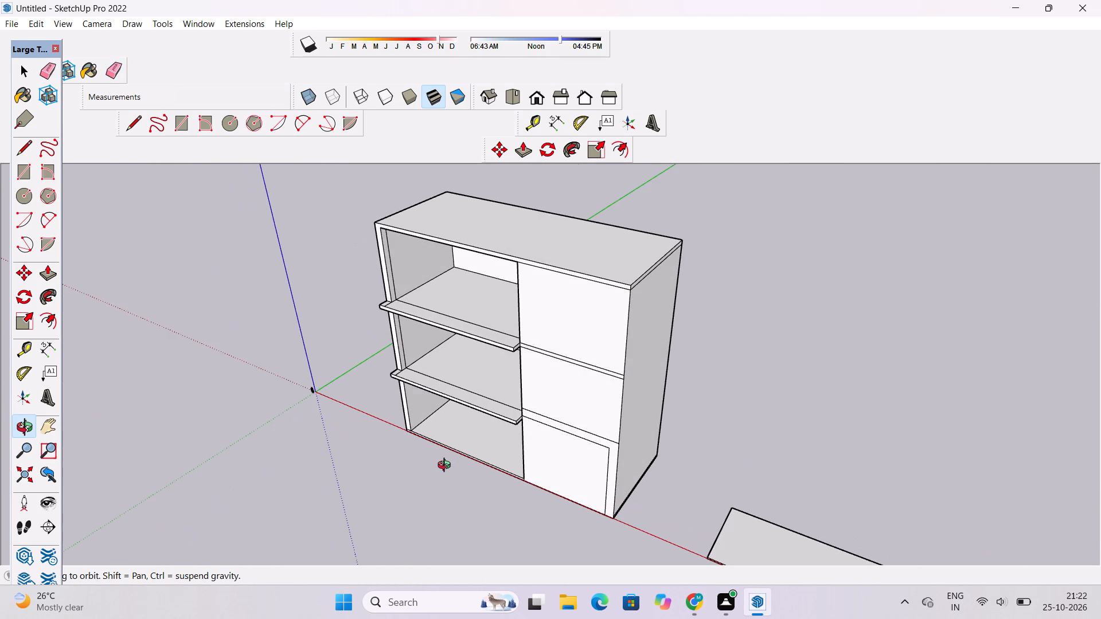
left_click_drag(583, 480, 474, 453)
left_click_drag(550, 482, 536, 446, "shift")
scroll(540, 440, "up", 2)
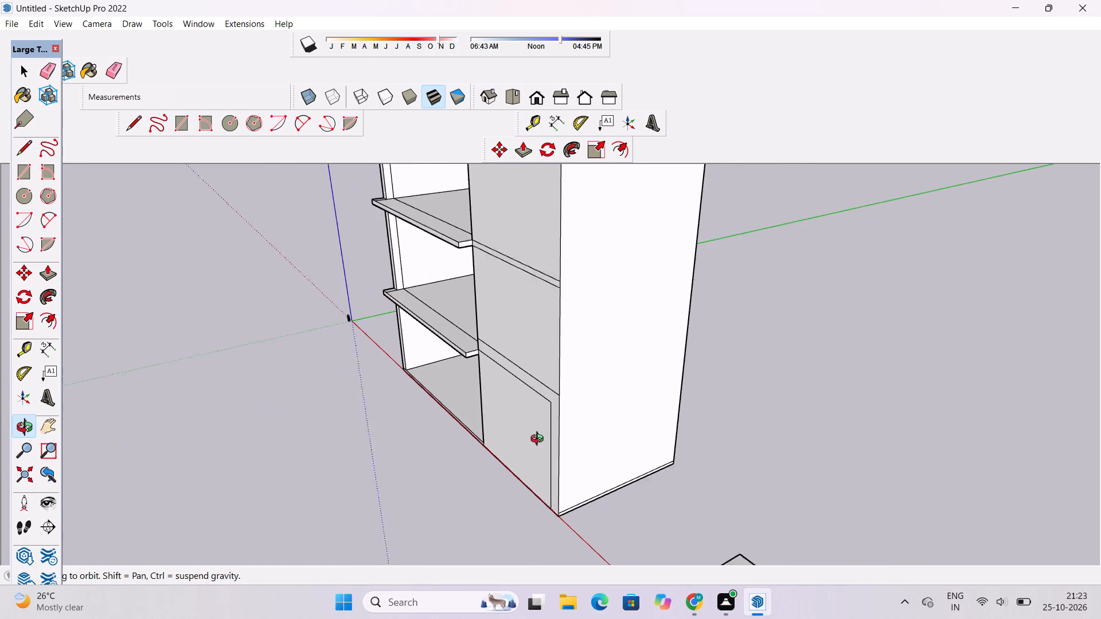
scroll(540, 440, "up", 3)
scroll(544, 422, "down", 2)
key("p")
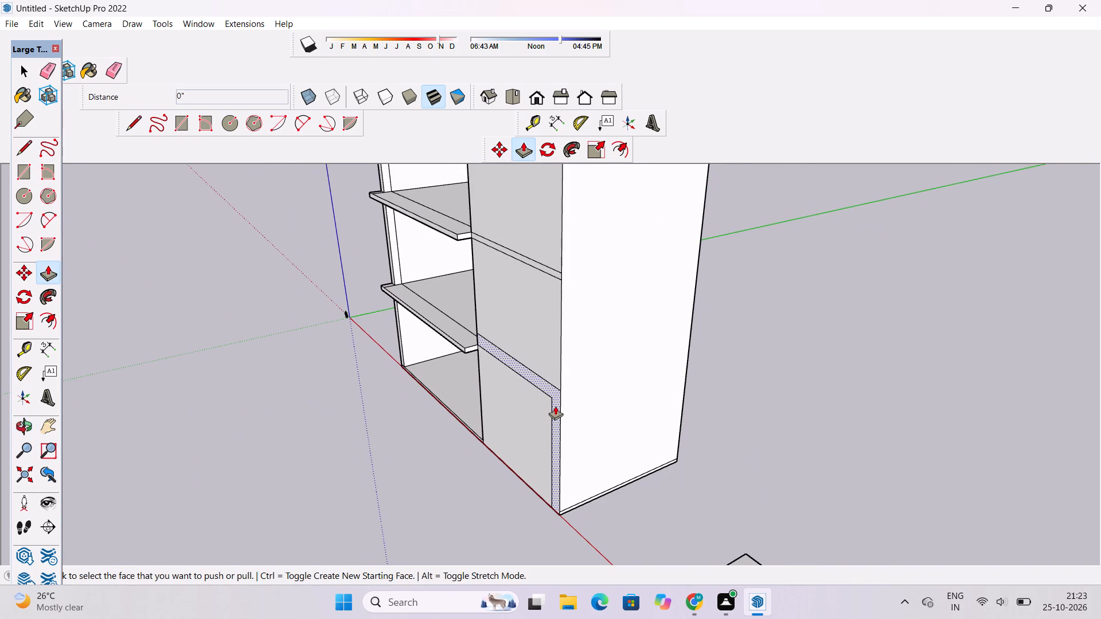
left_click(555, 406)
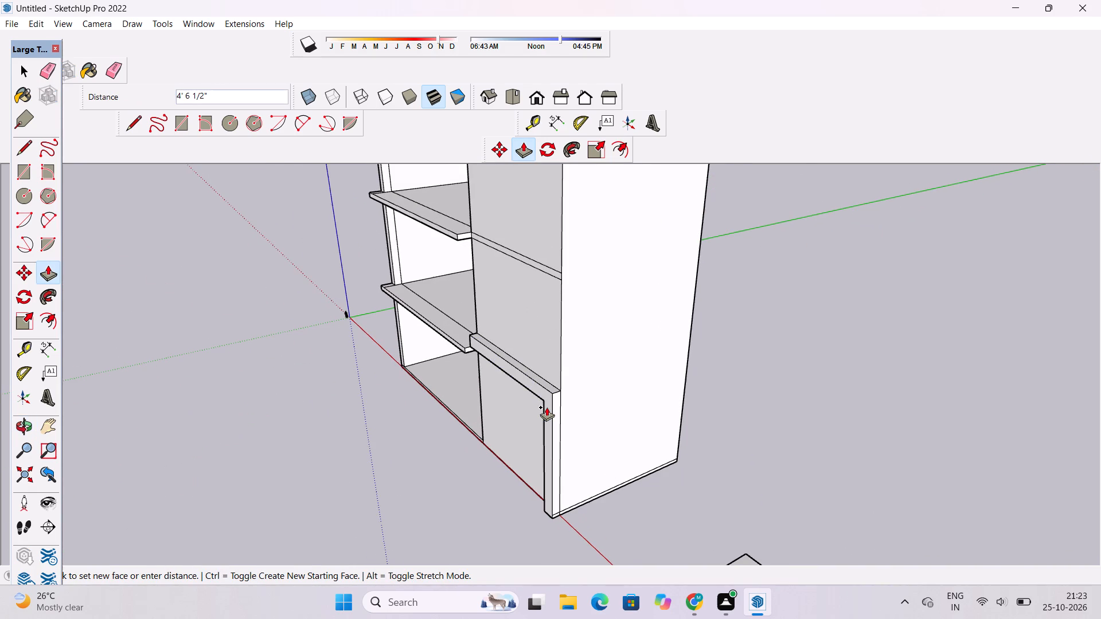
type("4'")
key("Return")
key("space")
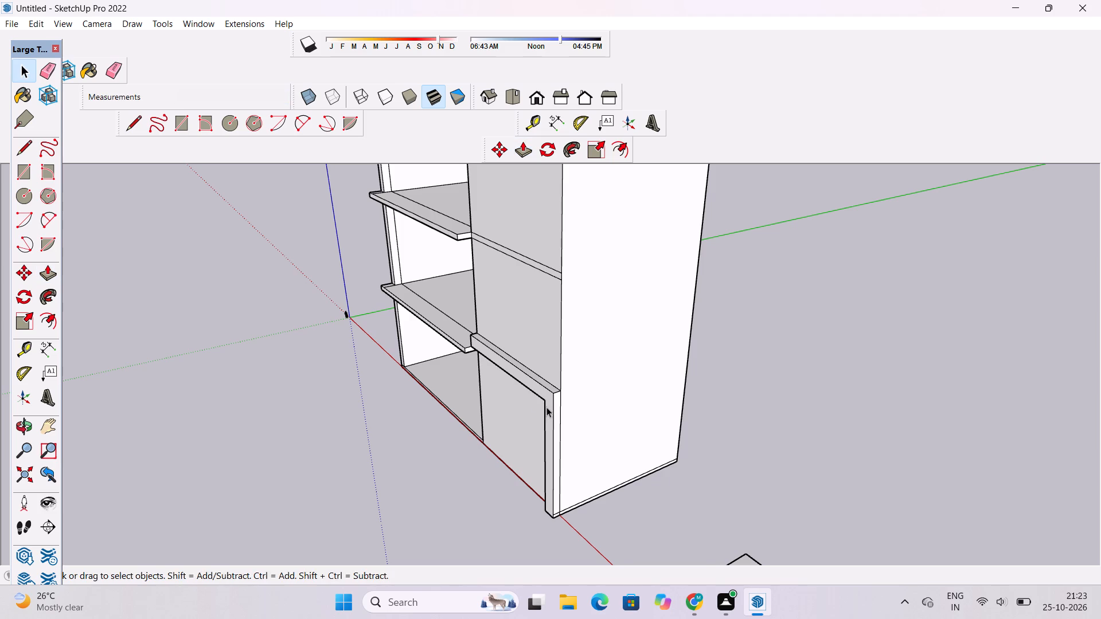
Erase the base slab's horizontal edge on the enclosed rooms' outer side wall, including its segment on the projecting frame.
type("o")
scroll(529, 496, "down", 4)
scroll(546, 522, "up", 16)
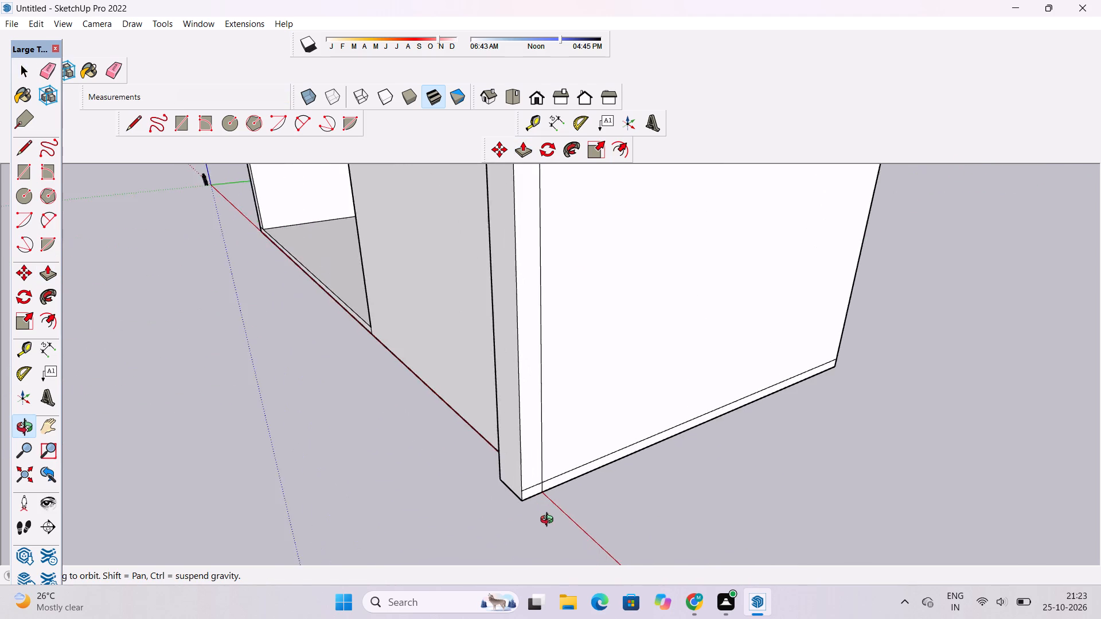
scroll(549, 521, "up", 5)
left_click(110, 78)
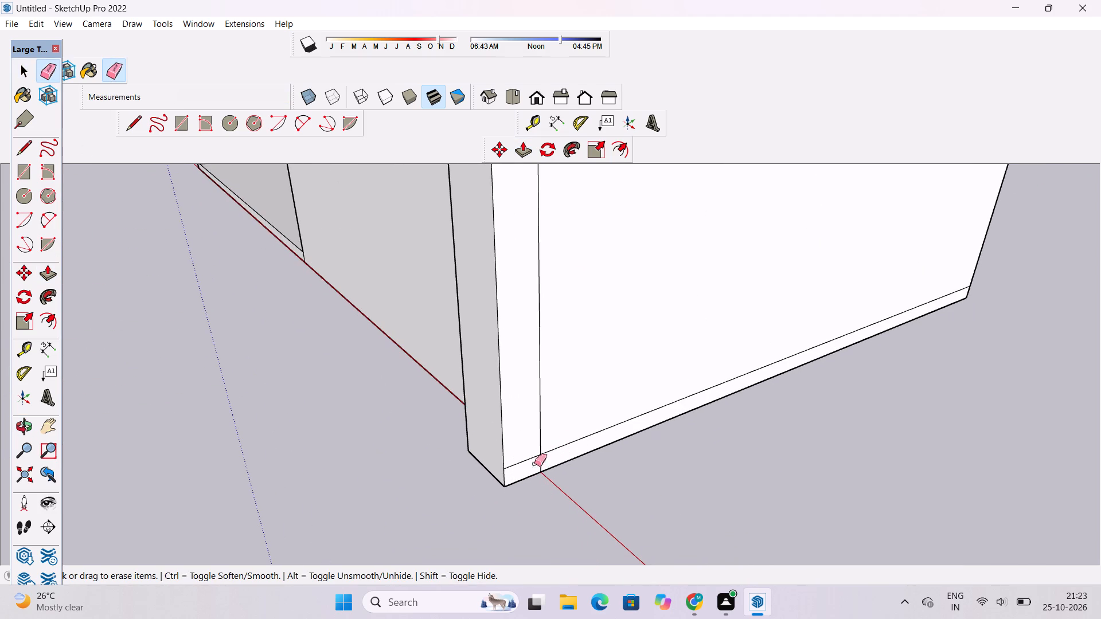
scroll(501, 467, "up", 3)
left_click_drag(513, 450, 521, 470)
scroll(517, 475, "down", 4)
left_click_drag(558, 434, 564, 450)
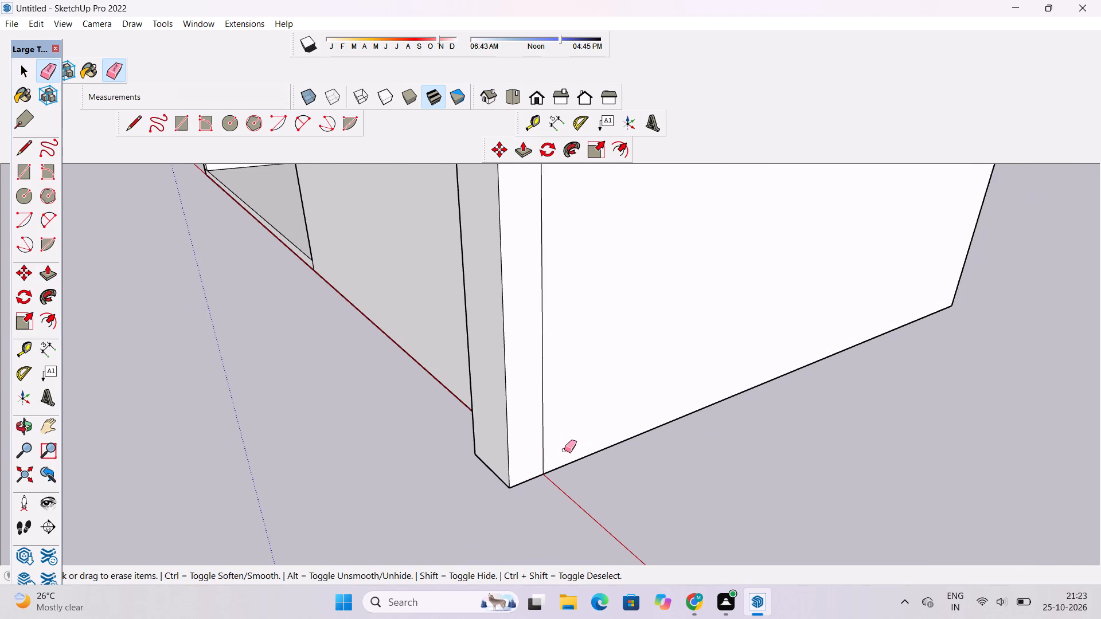
Erase the small stray marks on the building's rear wall.
left_click(27, 423)
scroll(313, 496, "down", 20)
scroll(313, 496, "down", 2)
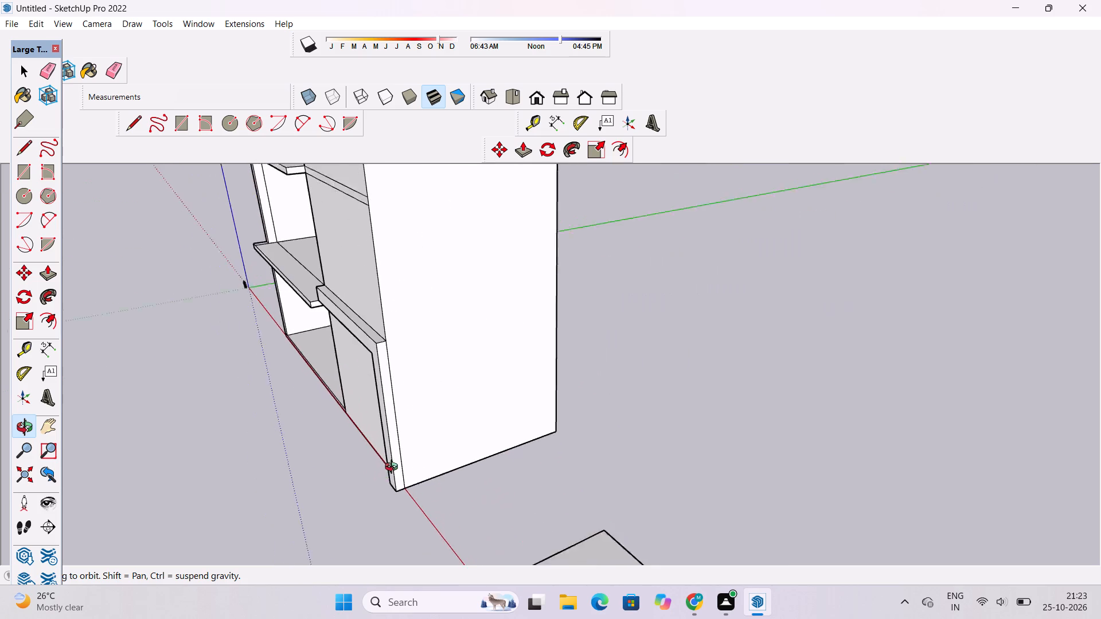
scroll(394, 468, "down", 2)
left_click_drag(545, 499, 253, 412)
scroll(595, 238, "up", 3)
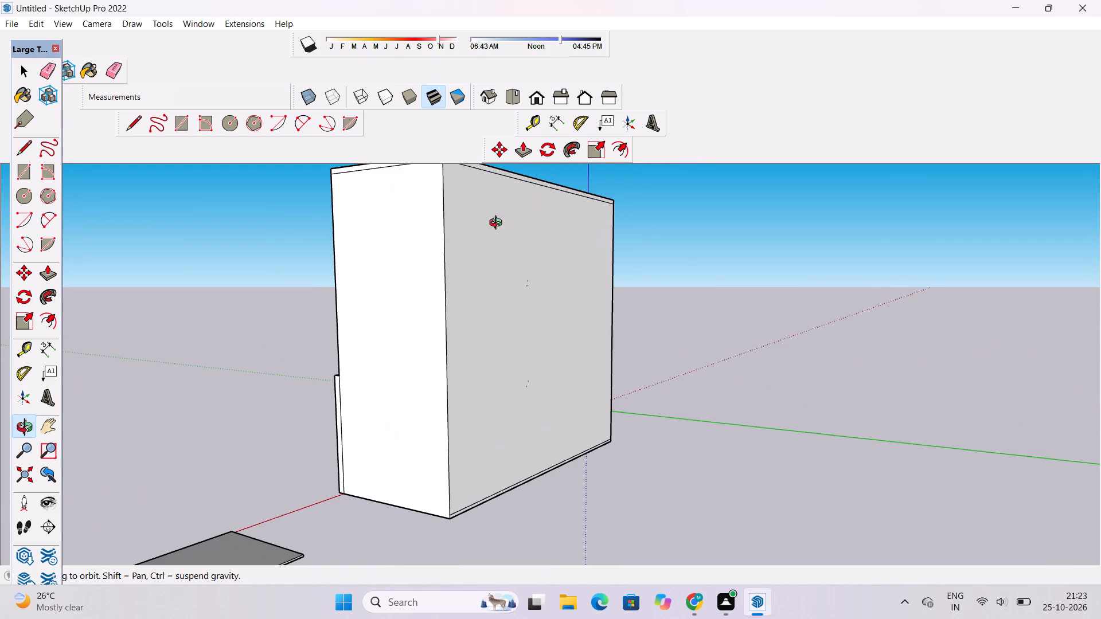
left_click(111, 61)
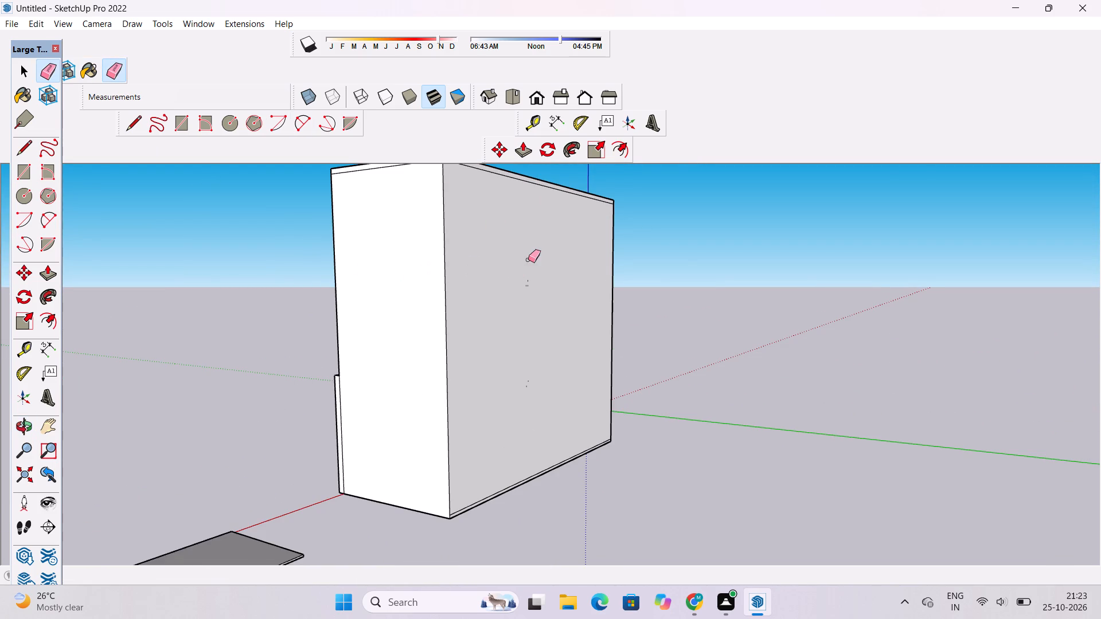
left_click_drag(531, 263, 526, 276)
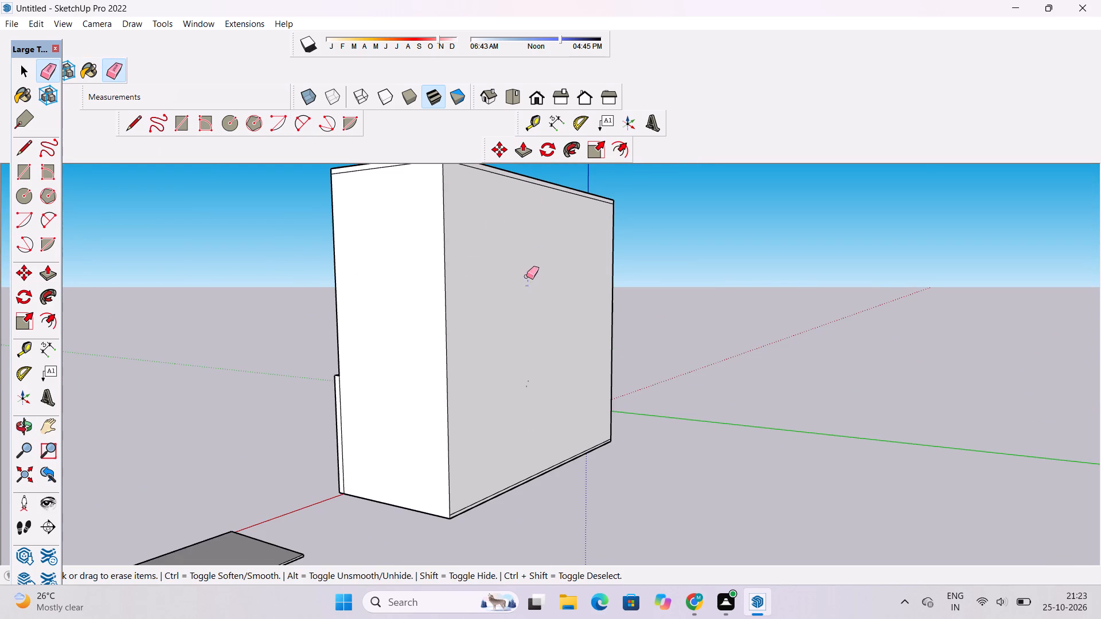
left_click_drag(526, 276, 530, 280)
scroll(540, 265, "up", 5)
scroll(530, 281, "down", 6)
scroll(527, 330, "up", 6)
left_click_drag(525, 377, 520, 393)
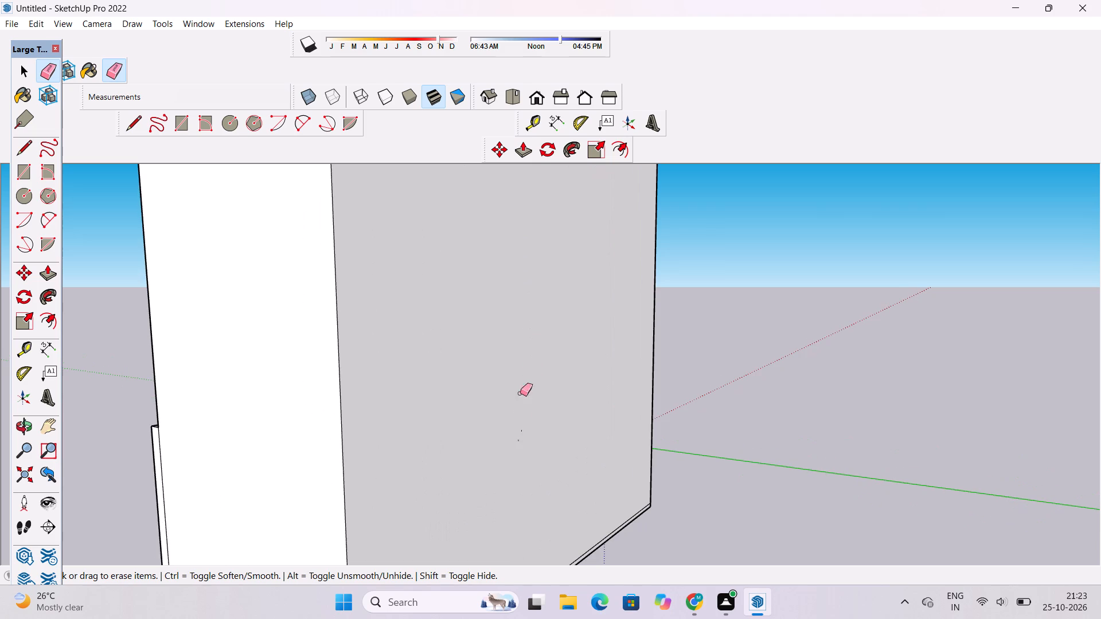
left_click_drag(520, 393, 520, 433)
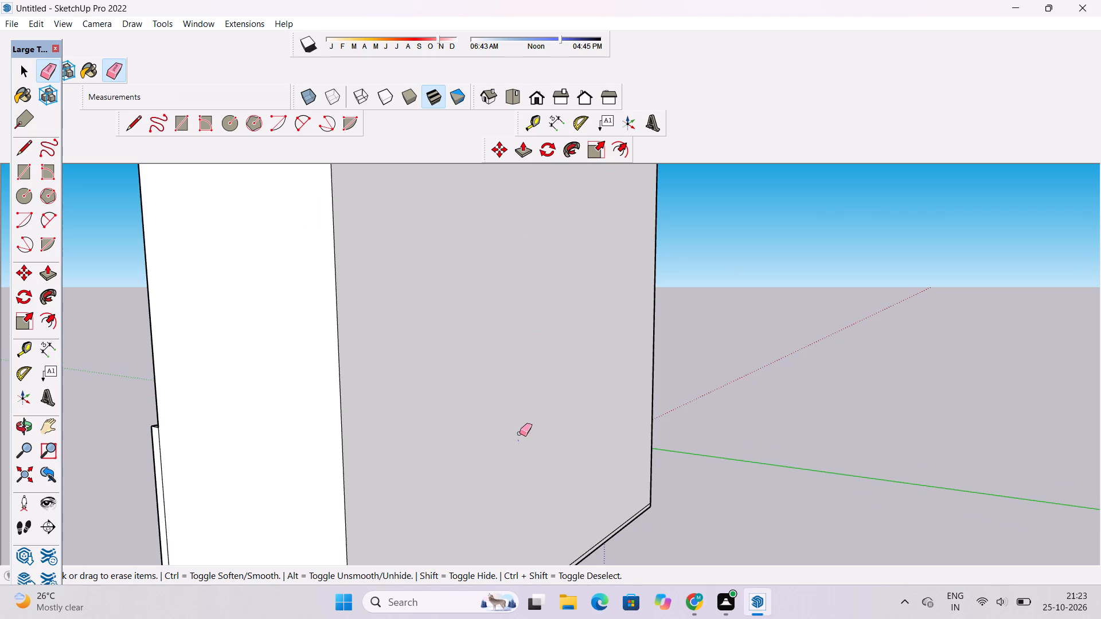
left_click_drag(520, 433, 522, 430)
left_click(486, 442)
Examine the whole building from behind and from the front, including the projecting slabs and ground-floor frame.
scroll(561, 374, "down", 5)
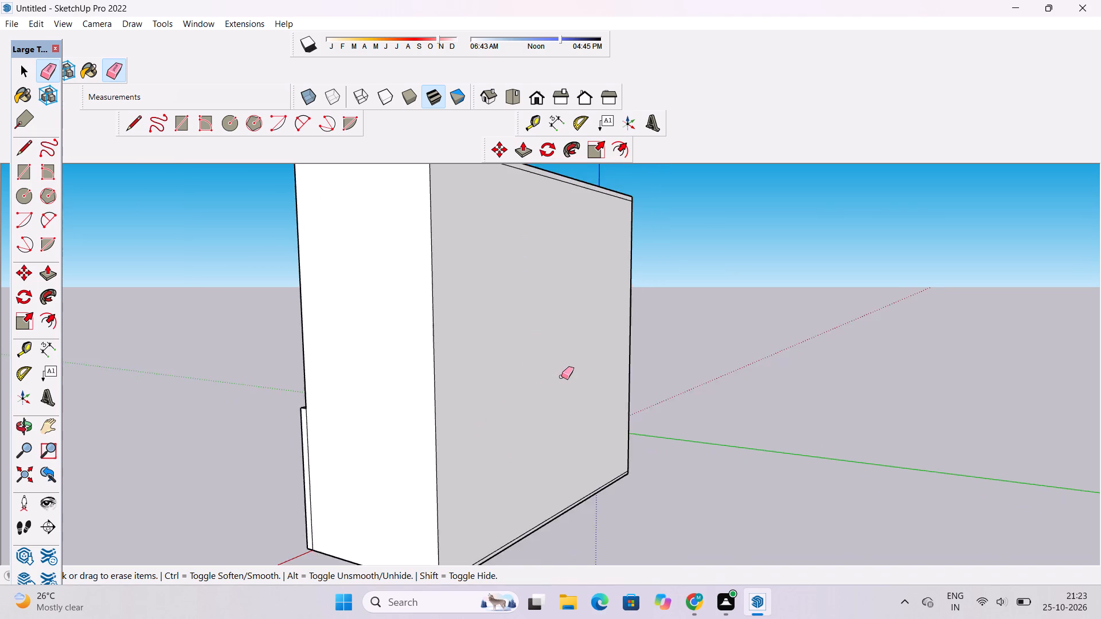
scroll(561, 377, "down", 4)
left_click(22, 424)
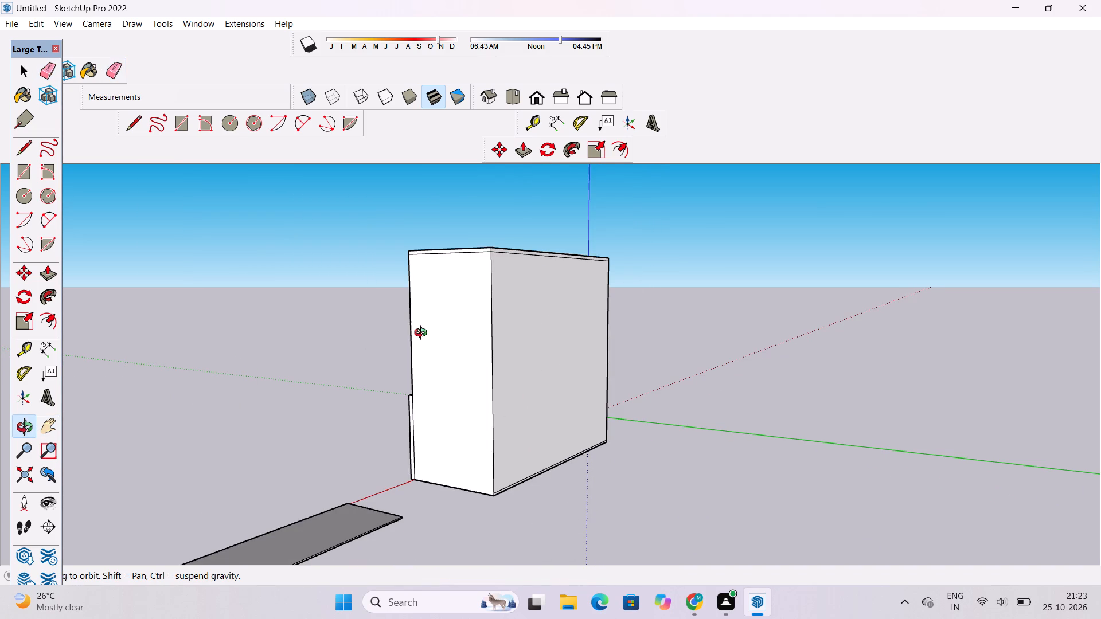
scroll(430, 339, "down", 10)
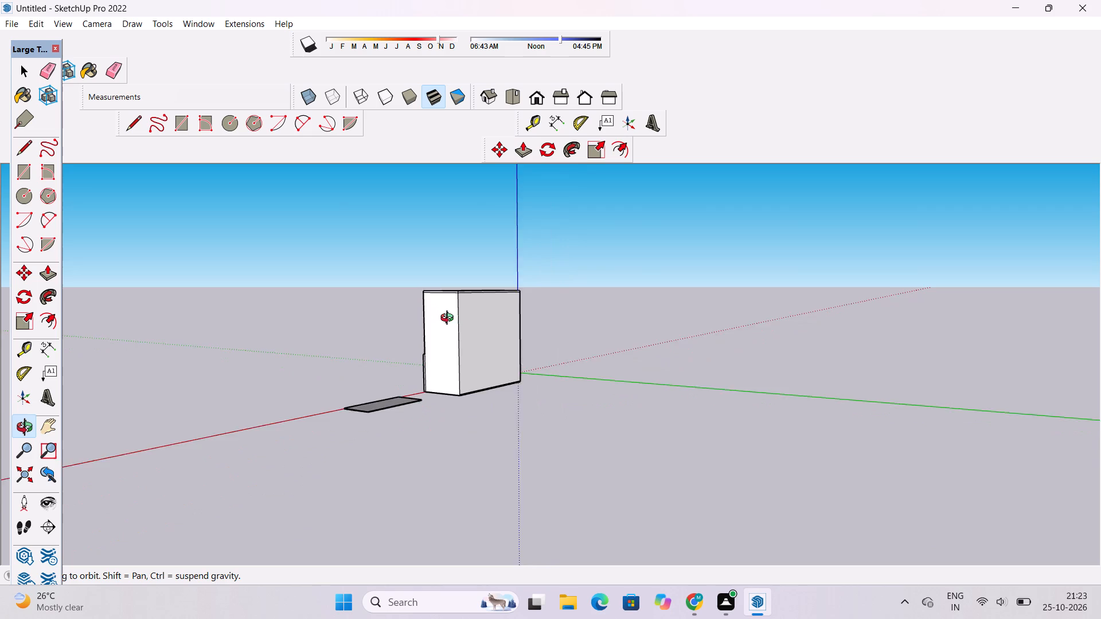
scroll(450, 319, "down", 5)
left_click_drag(368, 302, 691, 394)
scroll(611, 356, "up", 7)
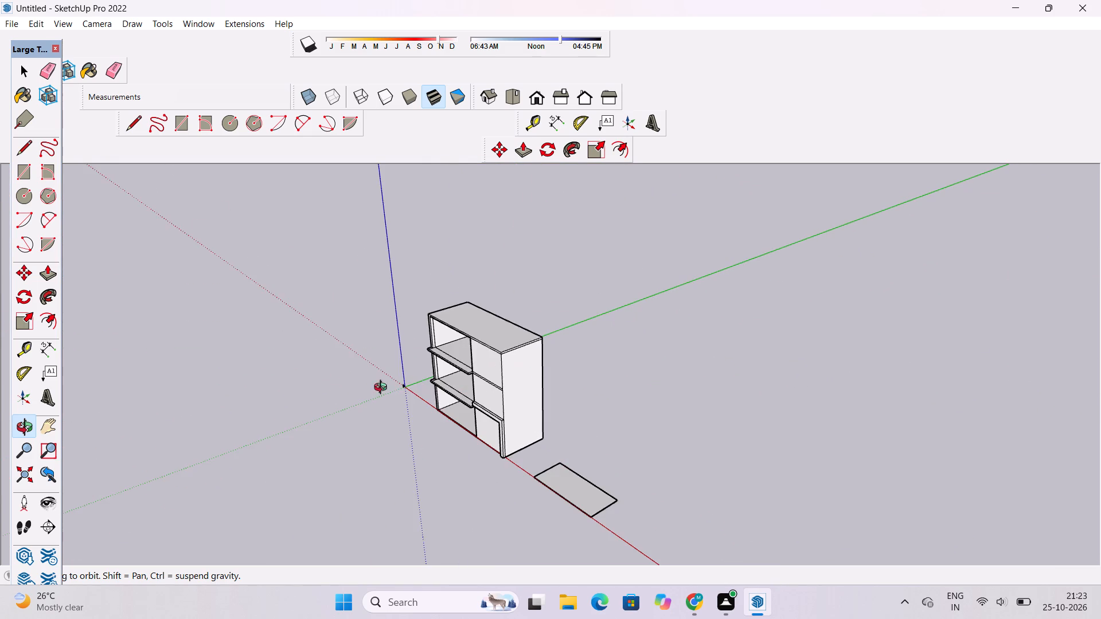
left_click_drag(274, 402, 545, 410)
left_click_drag(537, 451, 519, 420, "shift")
left_click_drag(520, 407, 520, 344)
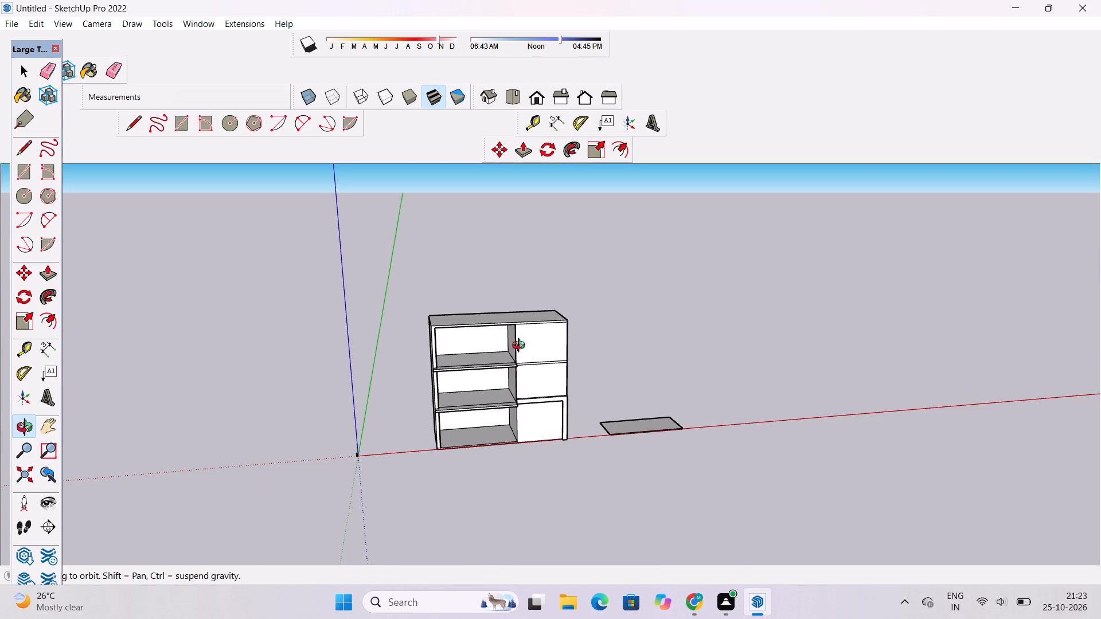
left_click_drag(537, 354, 525, 365, "shift")
scroll(510, 371, "up", 1)
left_click_drag(512, 361, 502, 368, "shift")
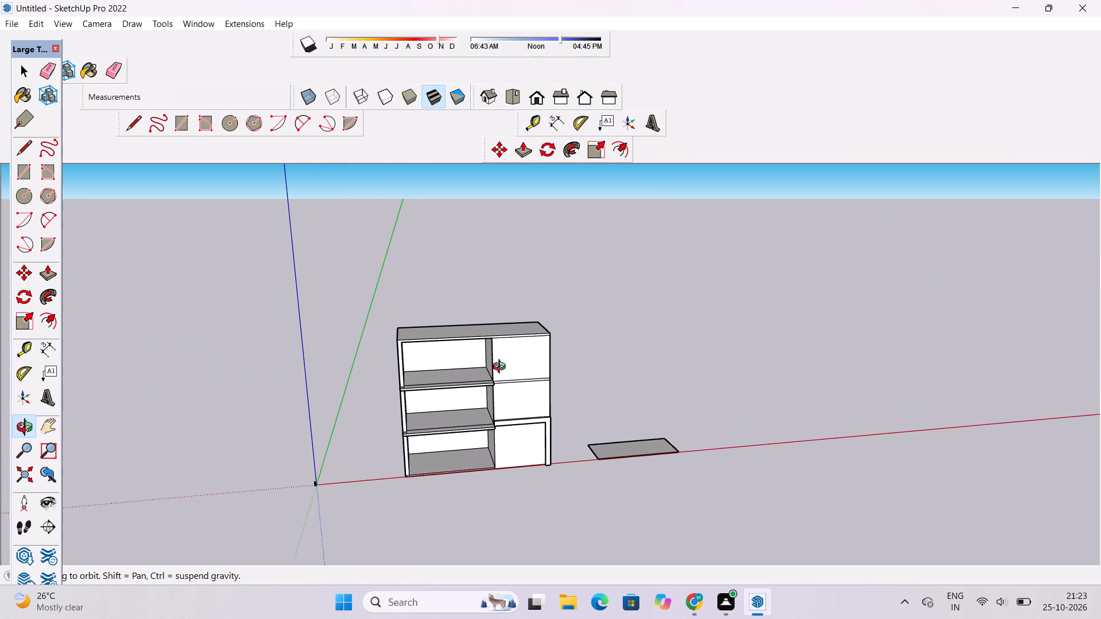
left_click_drag(502, 368, 460, 403)
scroll(489, 340, "up", 5)
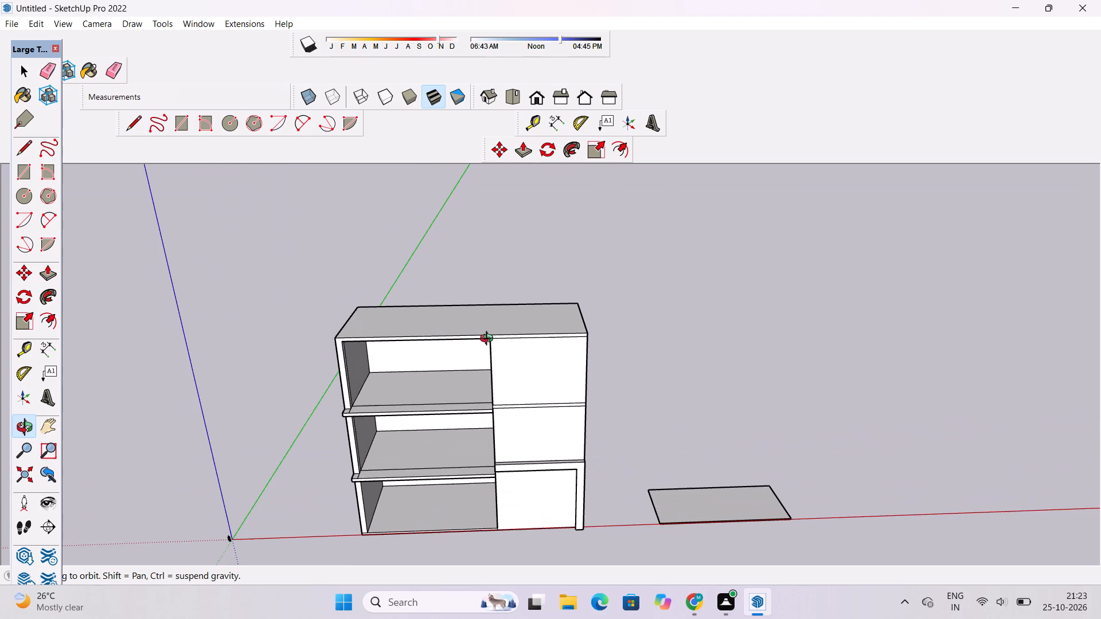
Place a guide across the roof 79' from its outer side edge, in line with the wall between the open and enclosed rooms.
scroll(489, 340, "down", 2)
scroll(489, 340, "up", 2)
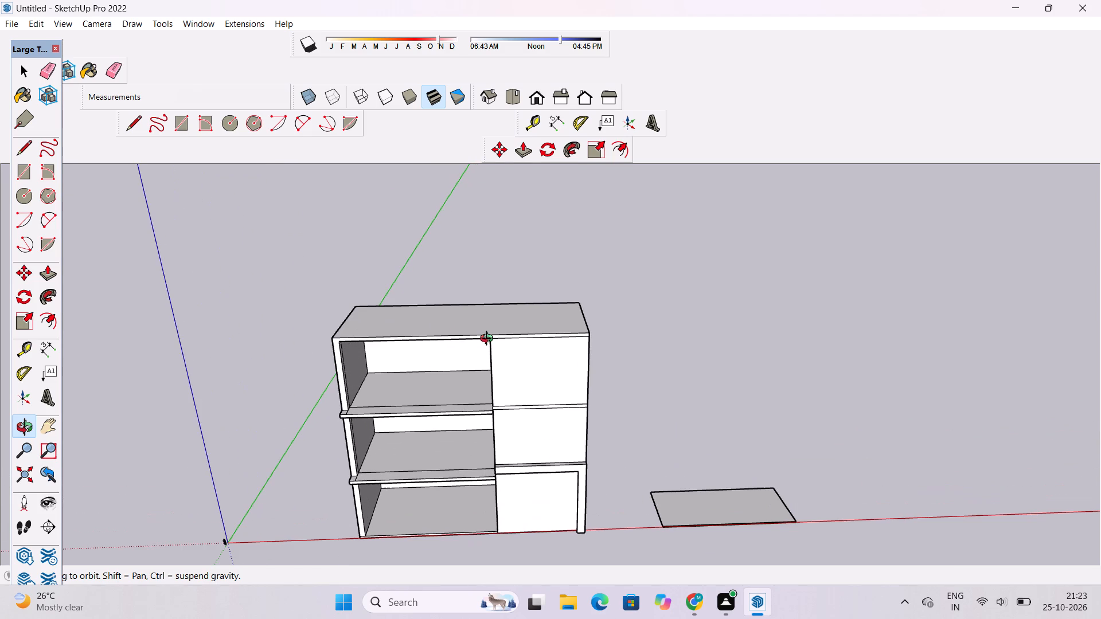
scroll(489, 340, "down", 1)
left_click_drag(482, 351, 482, 327, "shift")
scroll(492, 311, "up", 2)
left_click_drag(494, 308, 466, 332, "shift")
left_click_drag(466, 333, 487, 378)
scroll(467, 337, "up", 4)
left_click_drag(466, 333, 481, 365, "shift")
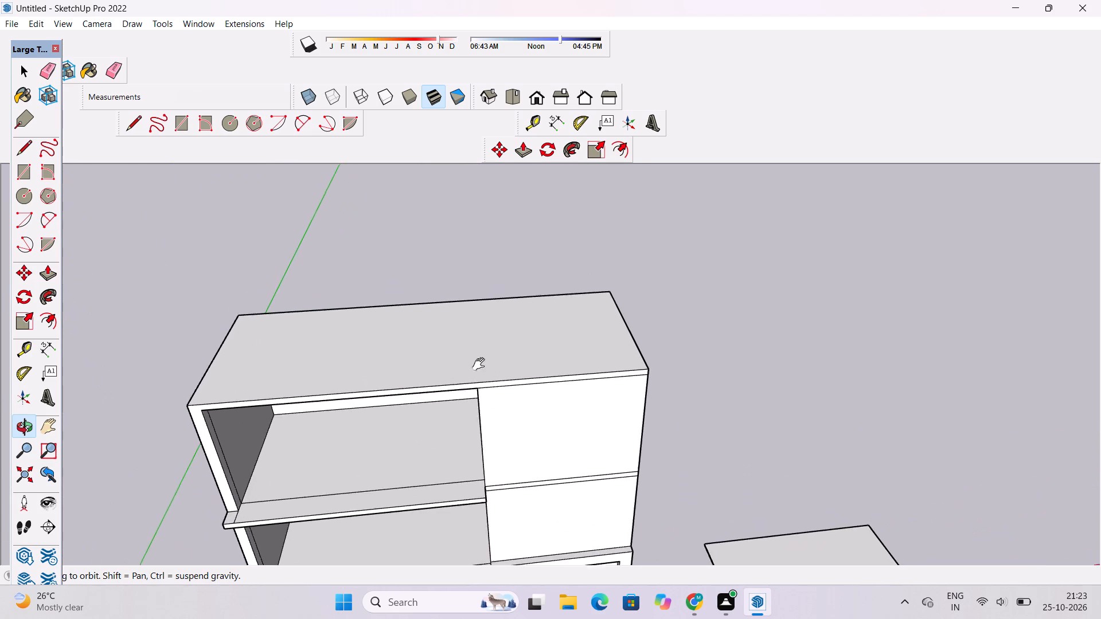
left_click_drag(481, 365, 482, 367, "shift")
left_click_drag(482, 370, 470, 338)
left_click_drag(473, 335, 460, 347)
left_click_drag(460, 347, 427, 372)
left_click_drag(427, 372, 481, 369)
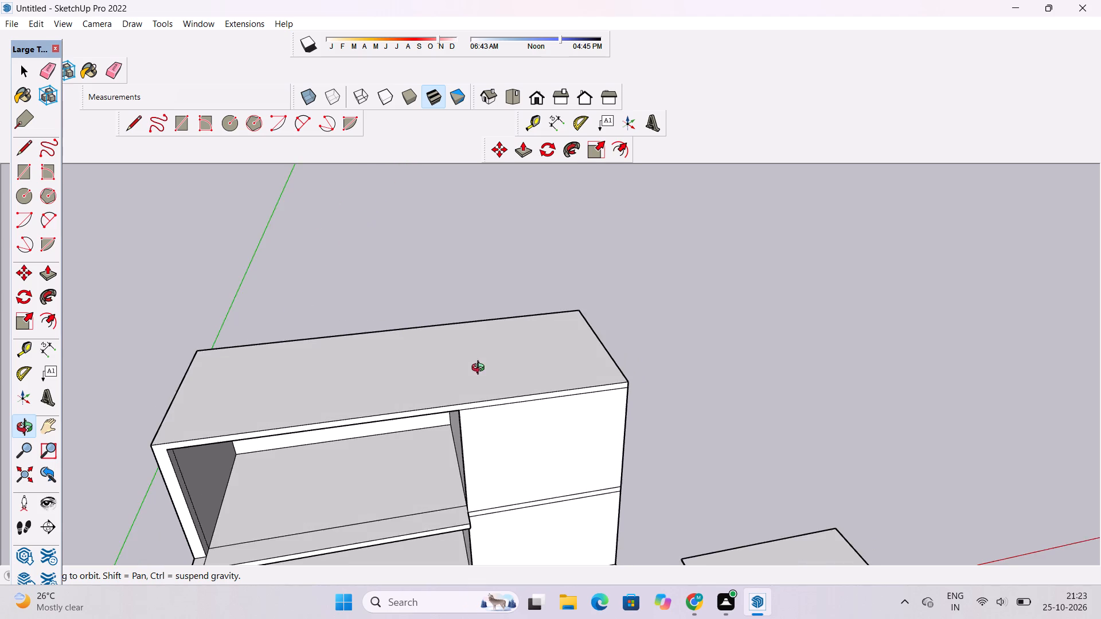
left_click_drag(481, 369, 435, 387, "shift")
scroll(432, 378, "up", 1, "shift")
key("t")
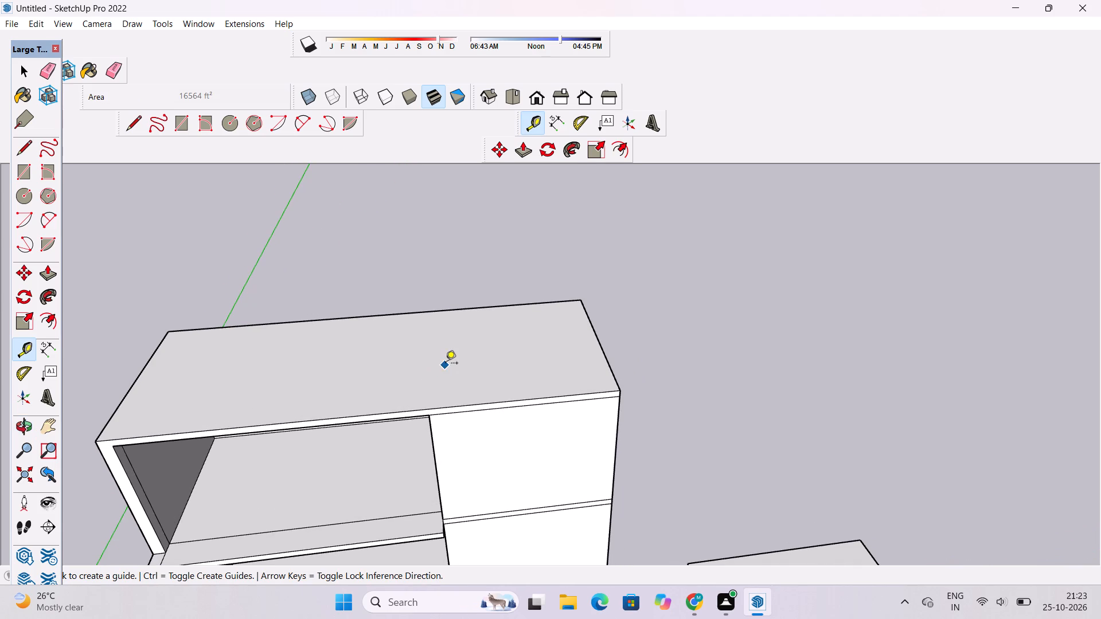
scroll(446, 363, "down", 4)
scroll(323, 354, "up", 3)
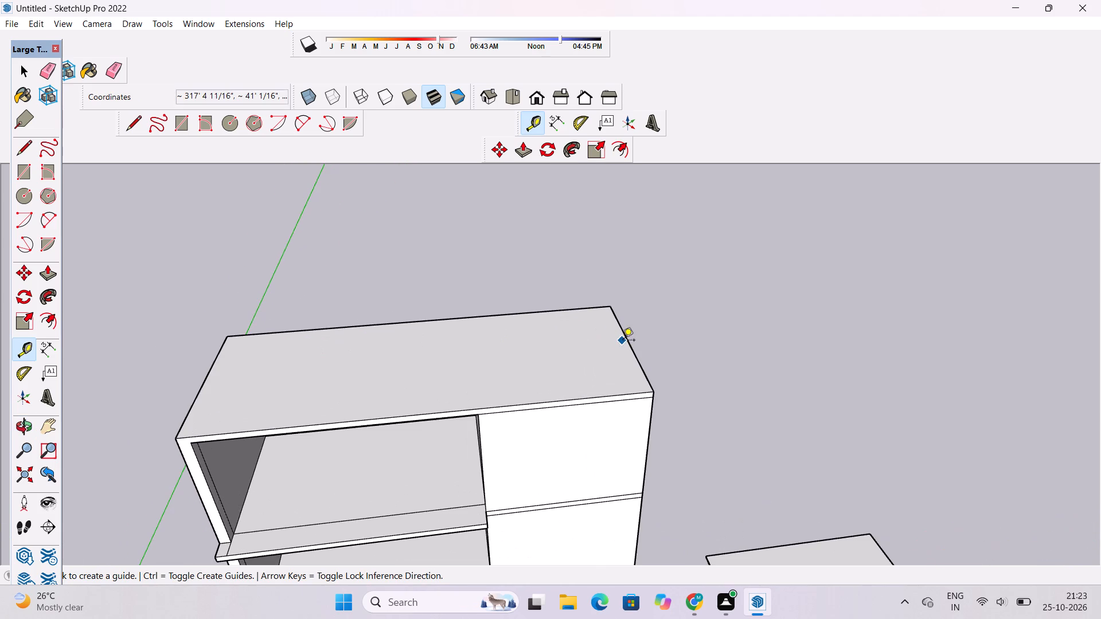
left_click(630, 345)
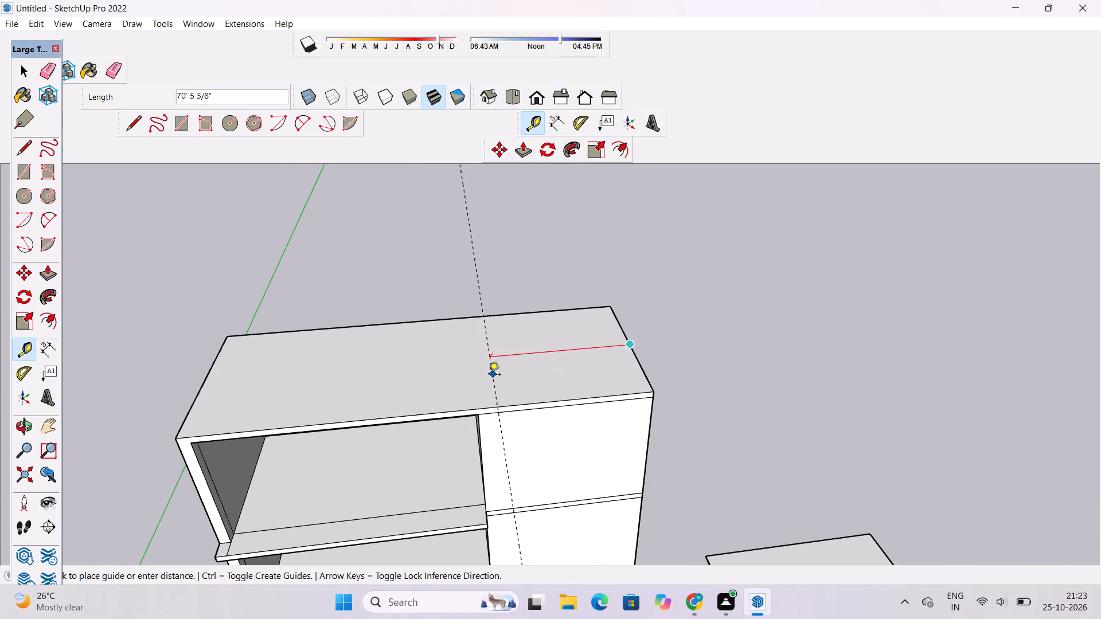
scroll(462, 376, "down", 1)
scroll(474, 412, "up", 7)
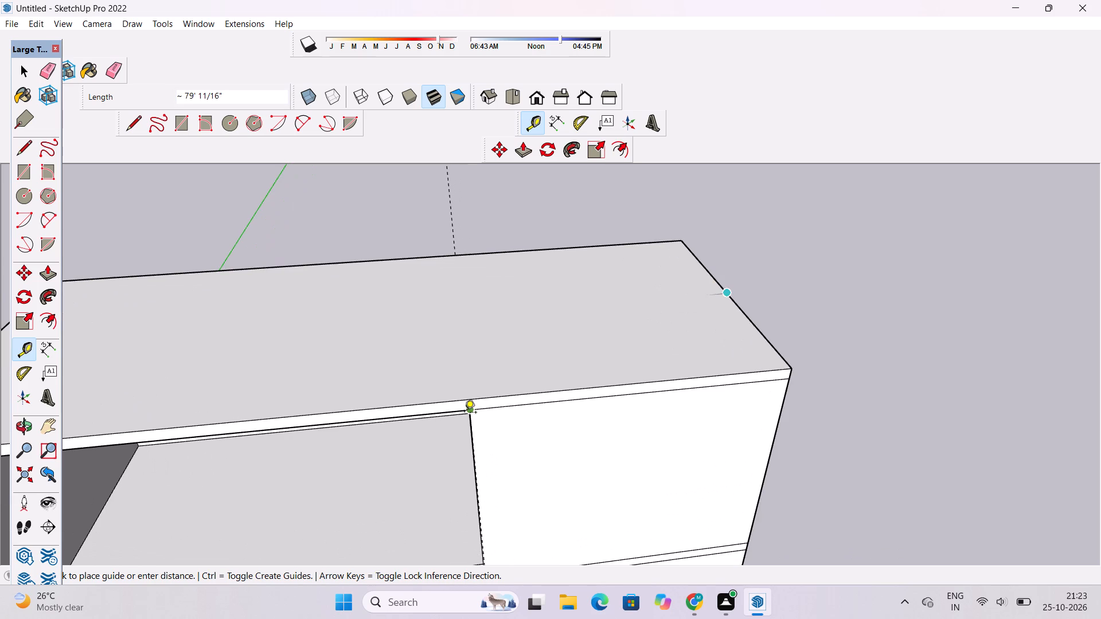
left_click(468, 399)
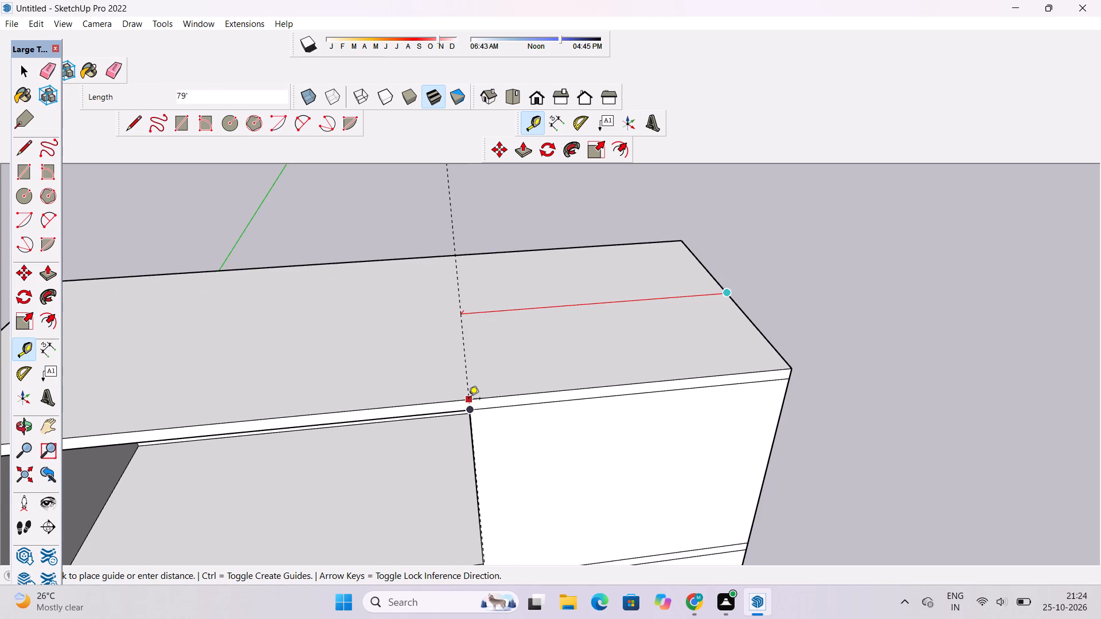
Draw a line along the guide from the roof's rear edge to its front edge, and erase the guide.
key("l")
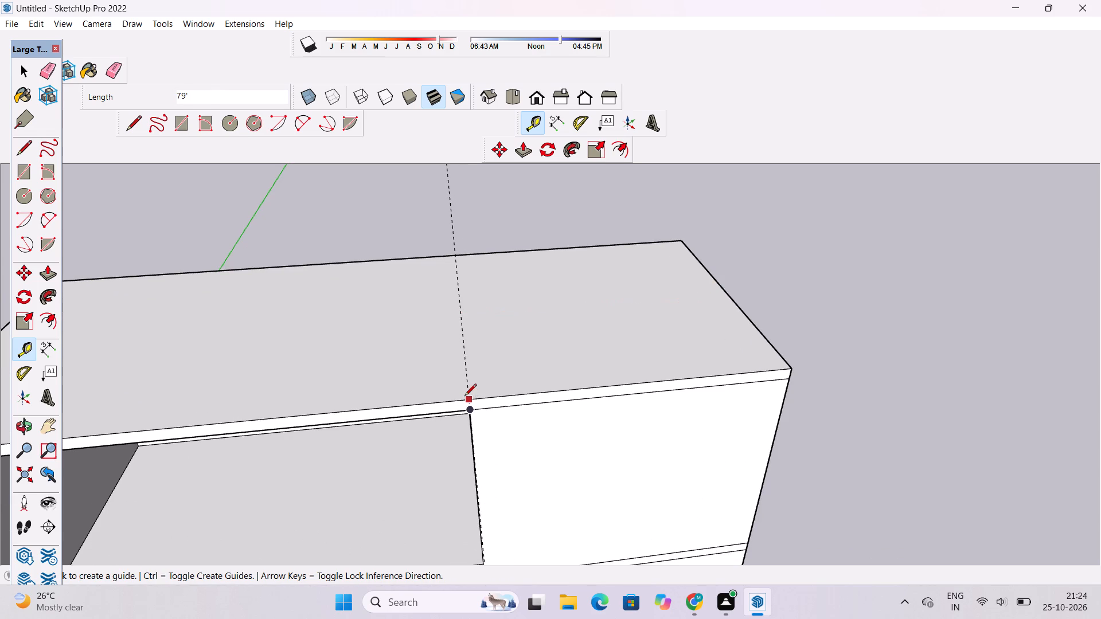
left_click(454, 256)
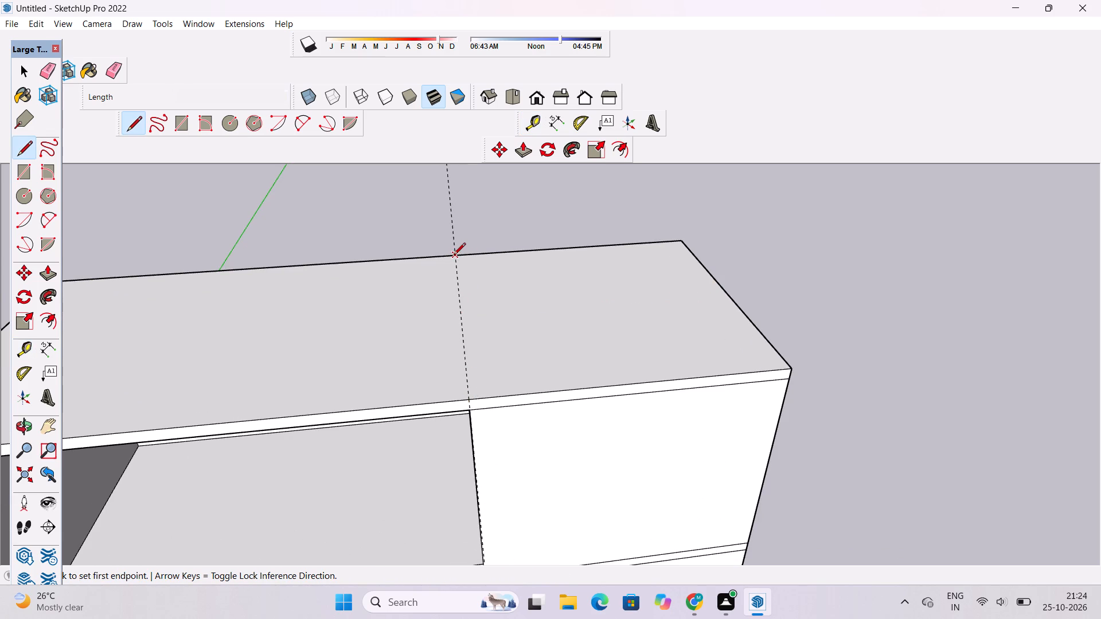
left_click(471, 399)
key("space")
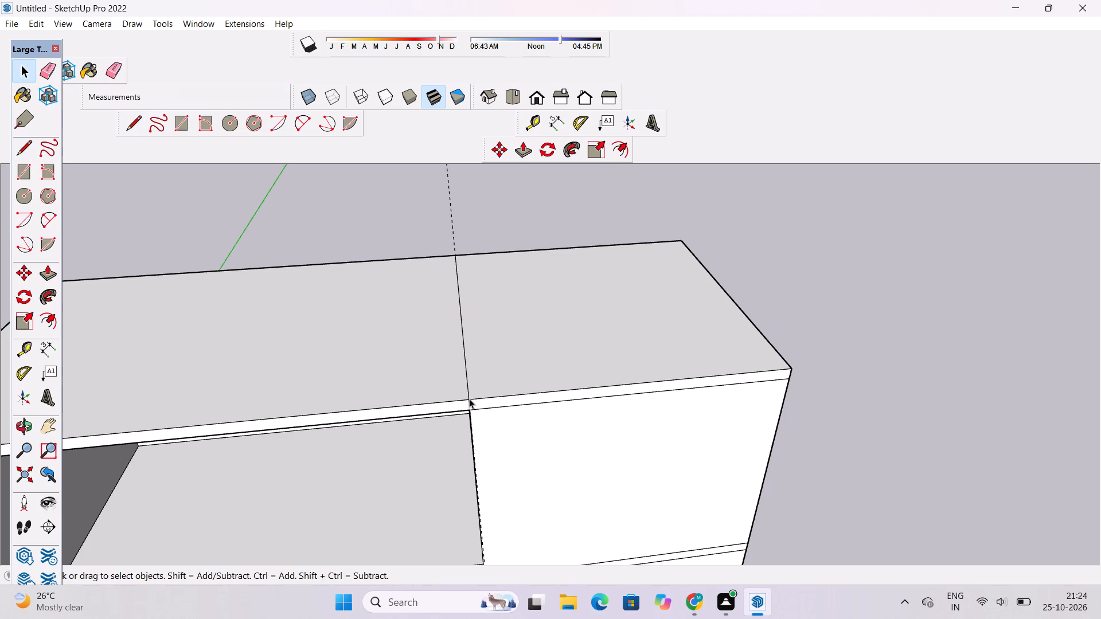
key("e")
left_click_drag(450, 198, 454, 211)
key("space")
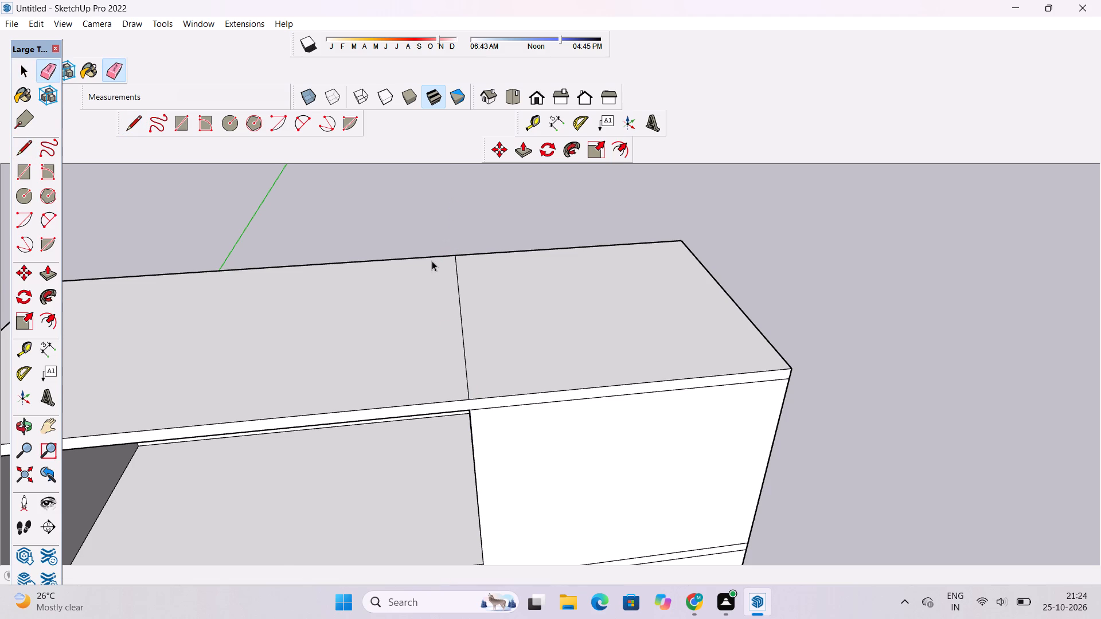
Place a guide 5' inside the rear edge of the roof section above the enclosed rooms.
type("o")
scroll(447, 279, "down", 3)
left_click_drag(456, 319, 456, 297)
left_click_drag(465, 323, 463, 269)
scroll(463, 267, "down", 2)
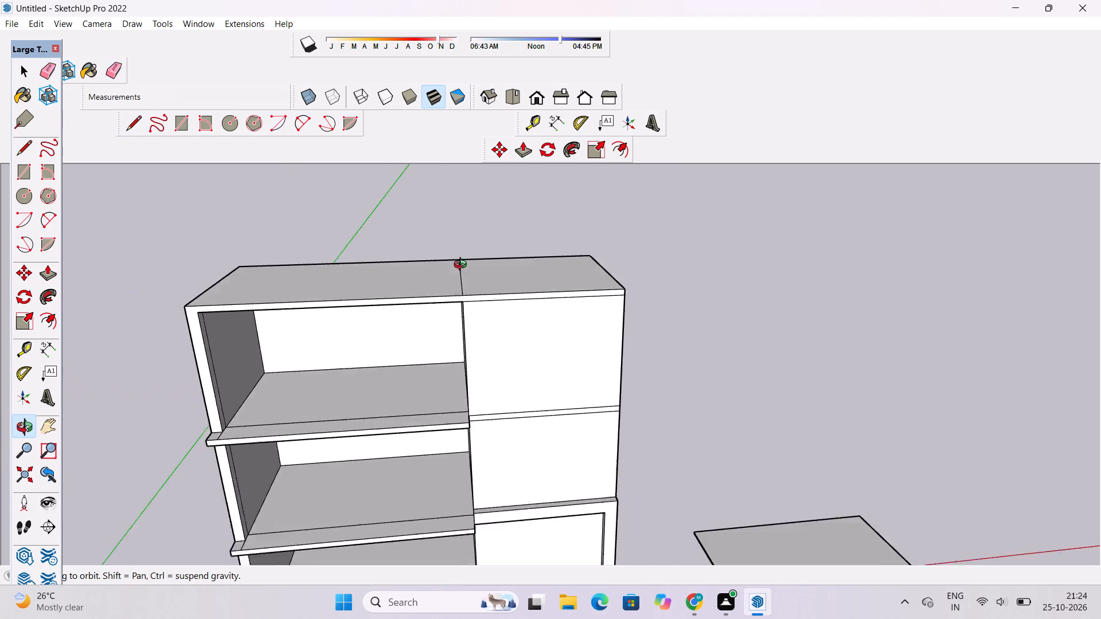
scroll(463, 266, "down", 2)
left_click_drag(481, 262, 451, 340)
scroll(468, 279, "up", 3)
left_click_drag(446, 269, 422, 294, "shift")
left_click_drag(439, 306, 475, 344)
scroll(487, 318, "down", 4)
left_click_drag(480, 301, 430, 308, "shift")
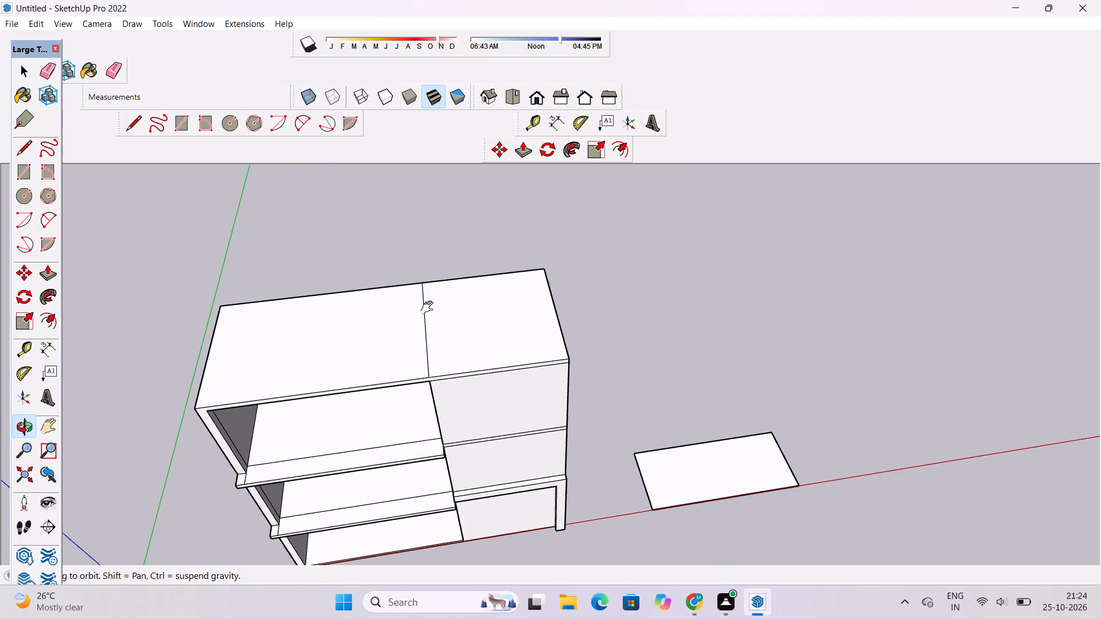
left_click_drag(430, 308, 446, 308, "shift")
left_click_drag(430, 308, 490, 307)
scroll(442, 305, "up", 4, "shift")
left_click_drag(440, 306, 434, 312, "shift")
scroll(434, 312, "down", 3)
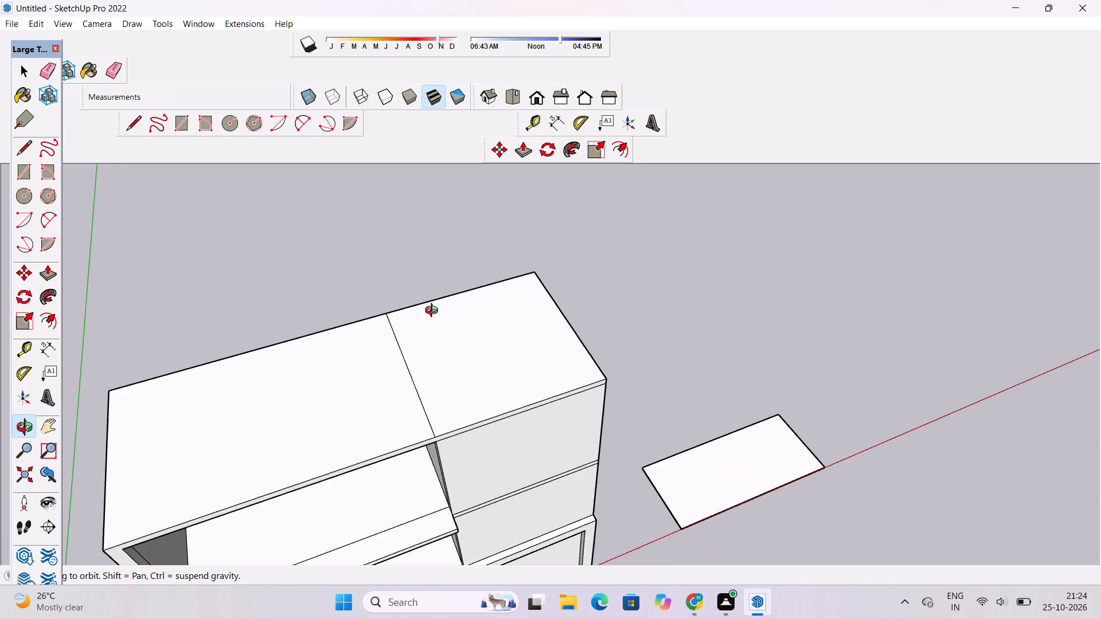
key("t")
scroll(498, 276, "down", 1)
scroll(478, 276, "up", 4)
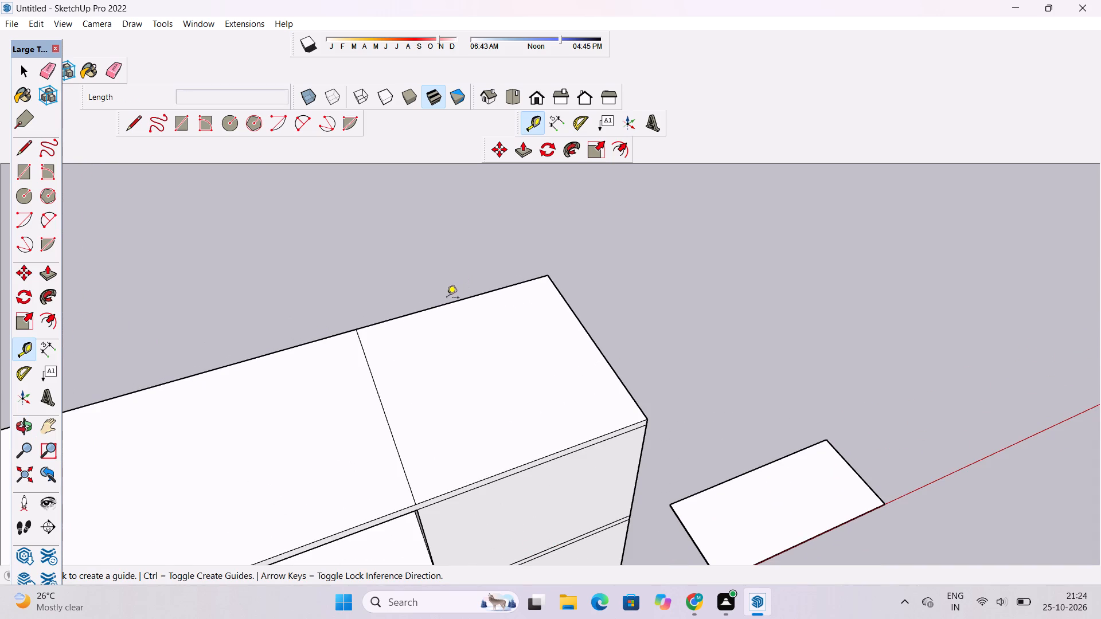
left_click(457, 300)
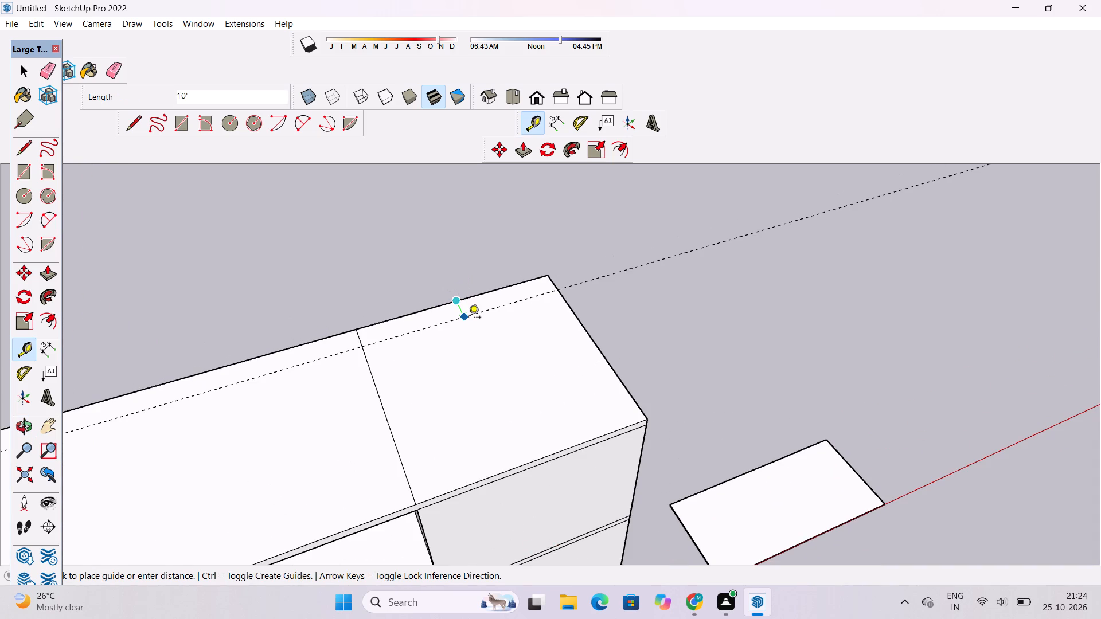
type("5'")
key("Return")
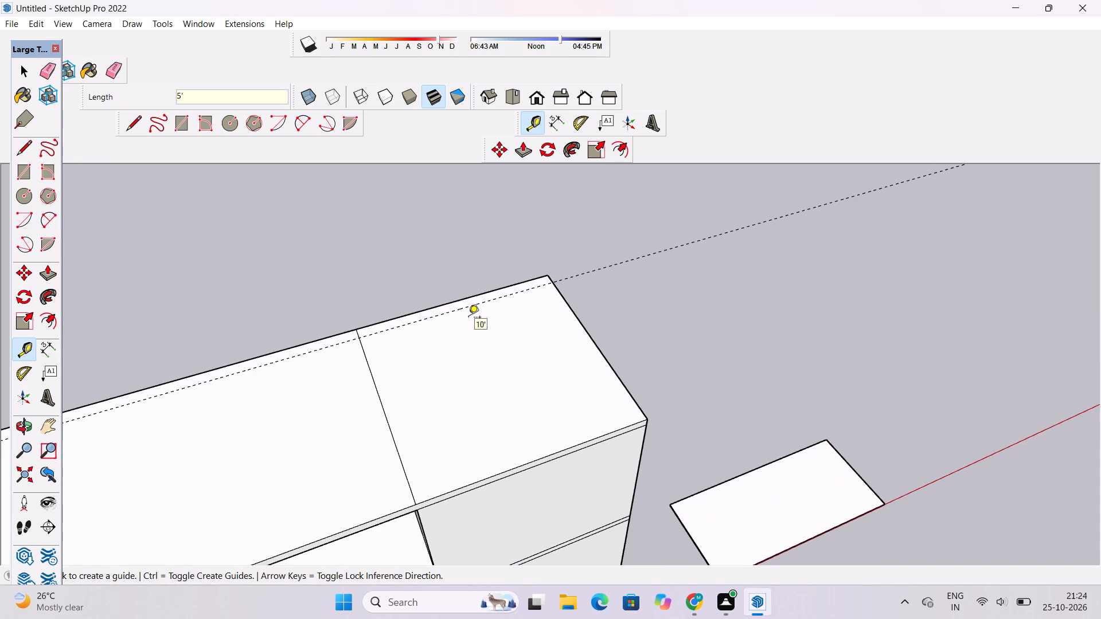
Place guides 5' inside the front edge and the outer side edge of the enclosed rooms' roof section.
scroll(407, 375, "down", 3)
scroll(464, 432, "up", 4)
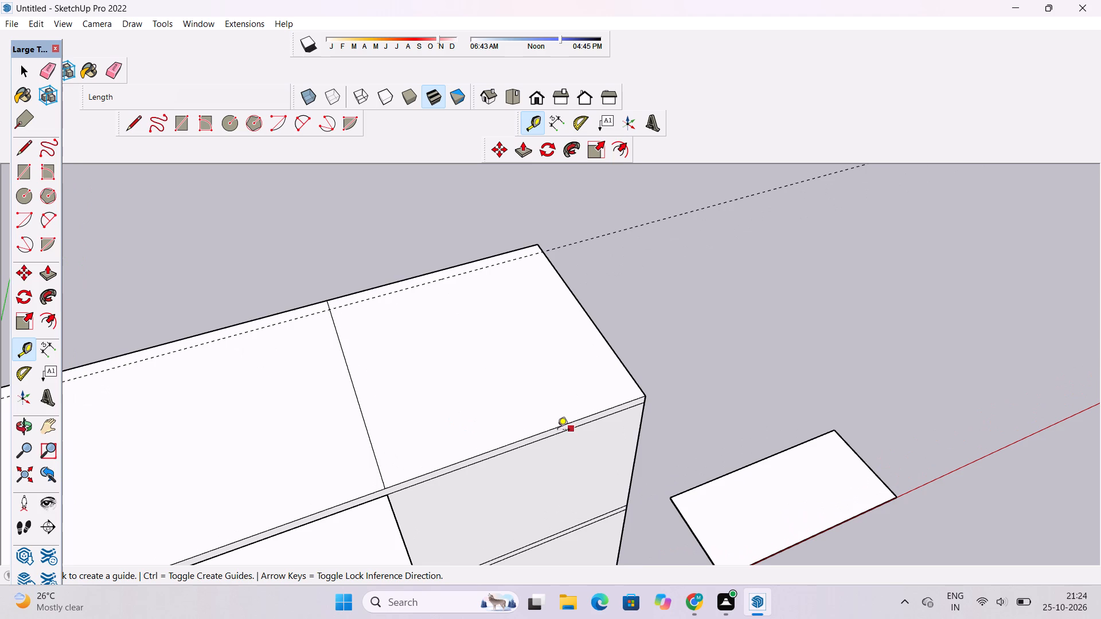
scroll(455, 446, "down", 3)
scroll(525, 437, "up", 4)
left_click(529, 433)
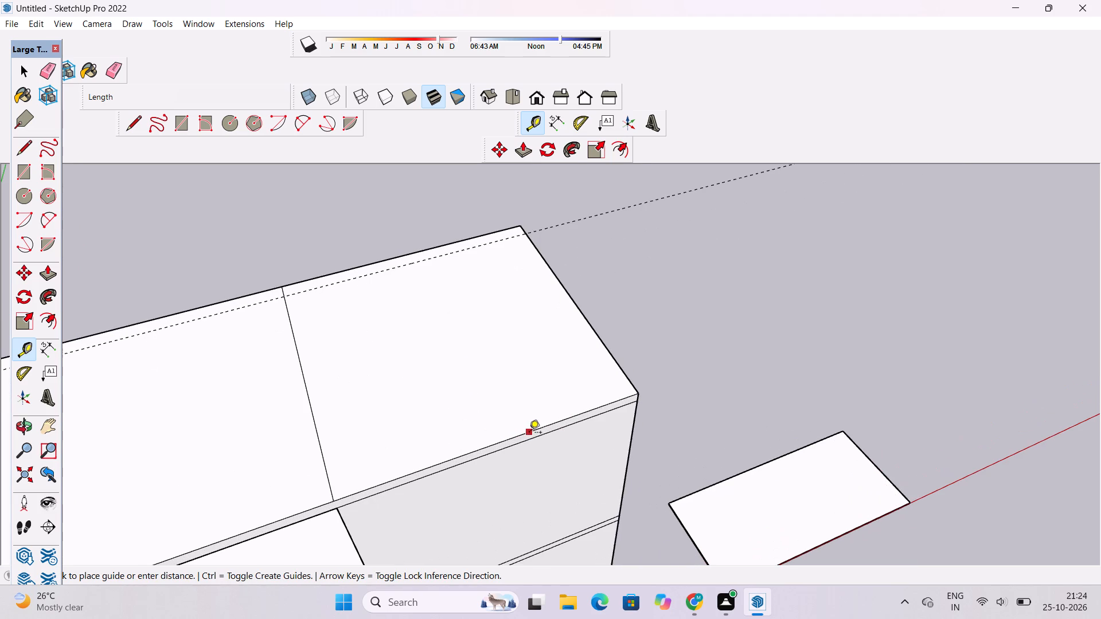
type("5'")
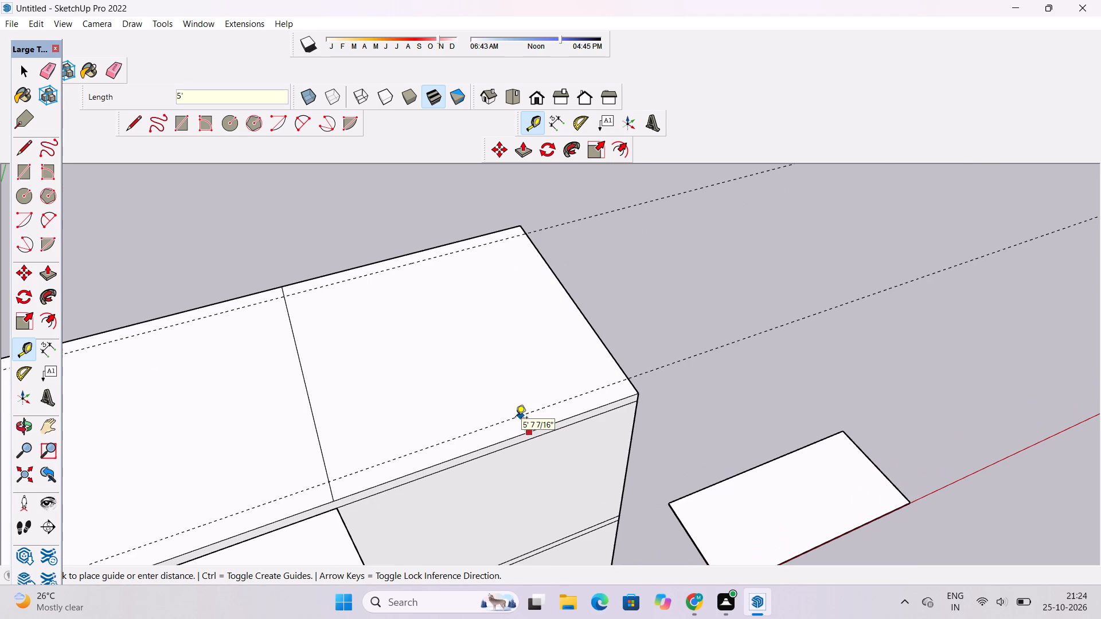
key("Return")
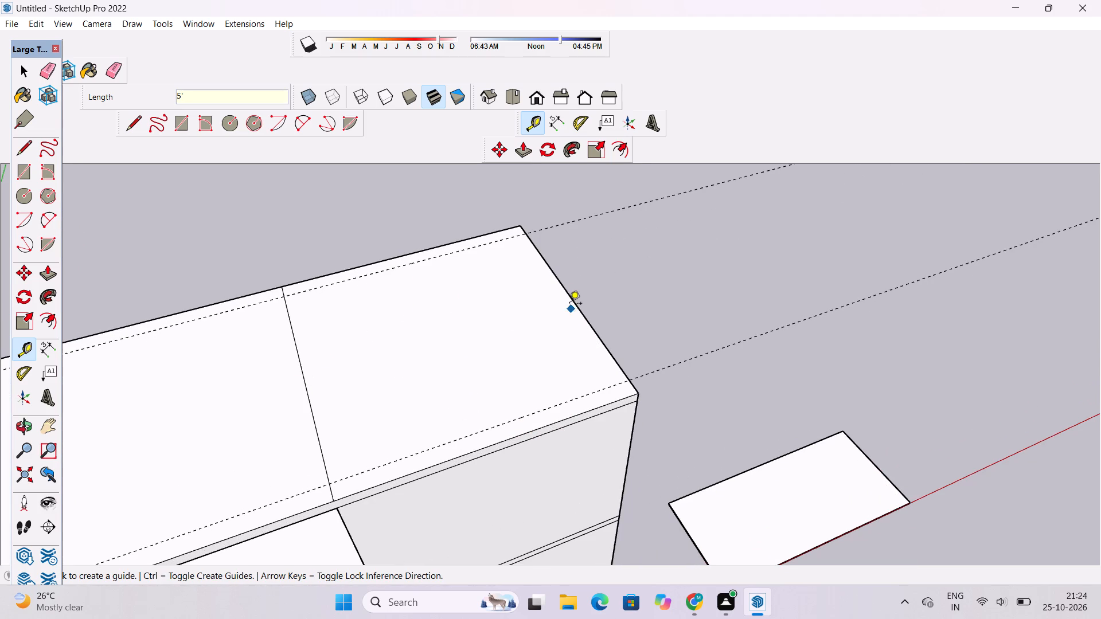
left_click(569, 297)
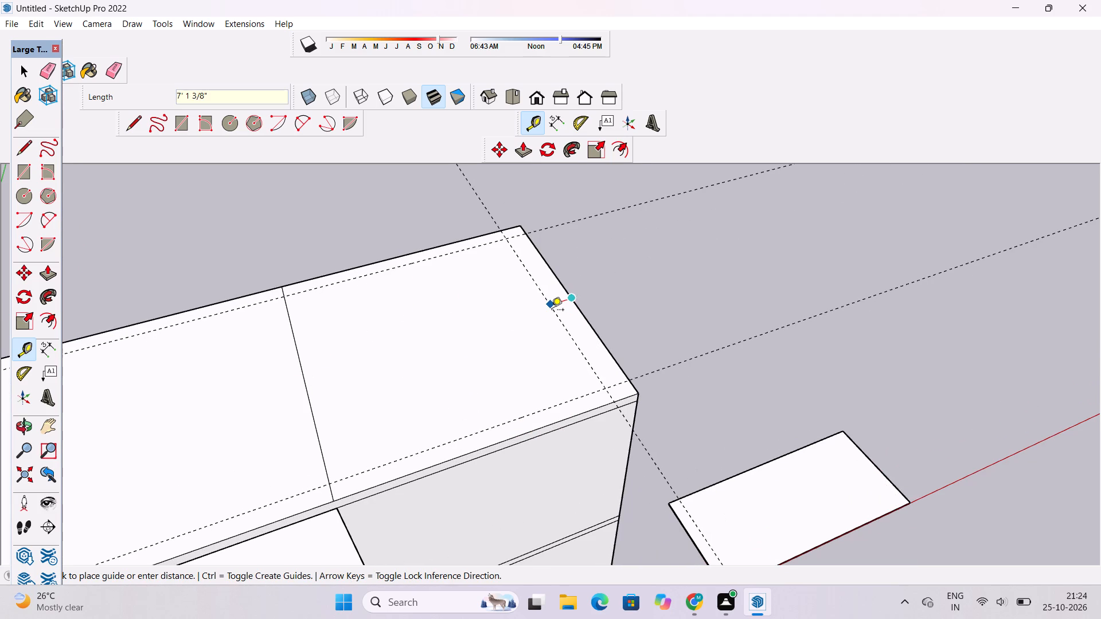
type("5'")
key("Return")
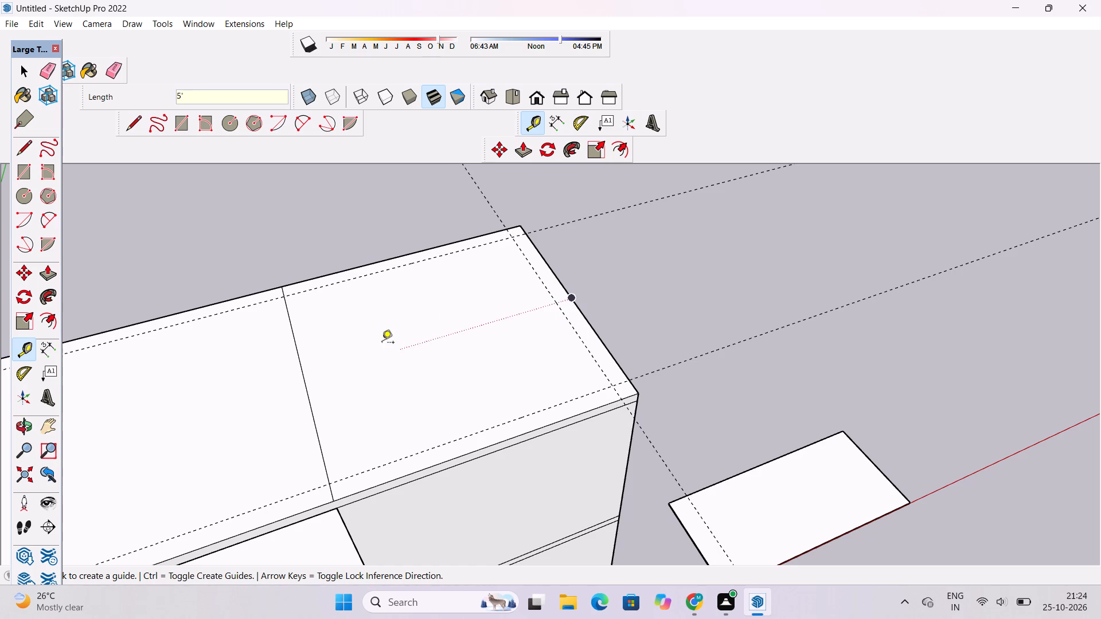
Draw three connected lines along the guides, outlining a U-shaped border from the roof's dividing line around the enclosed rooms' roof section.
left_click(129, 127)
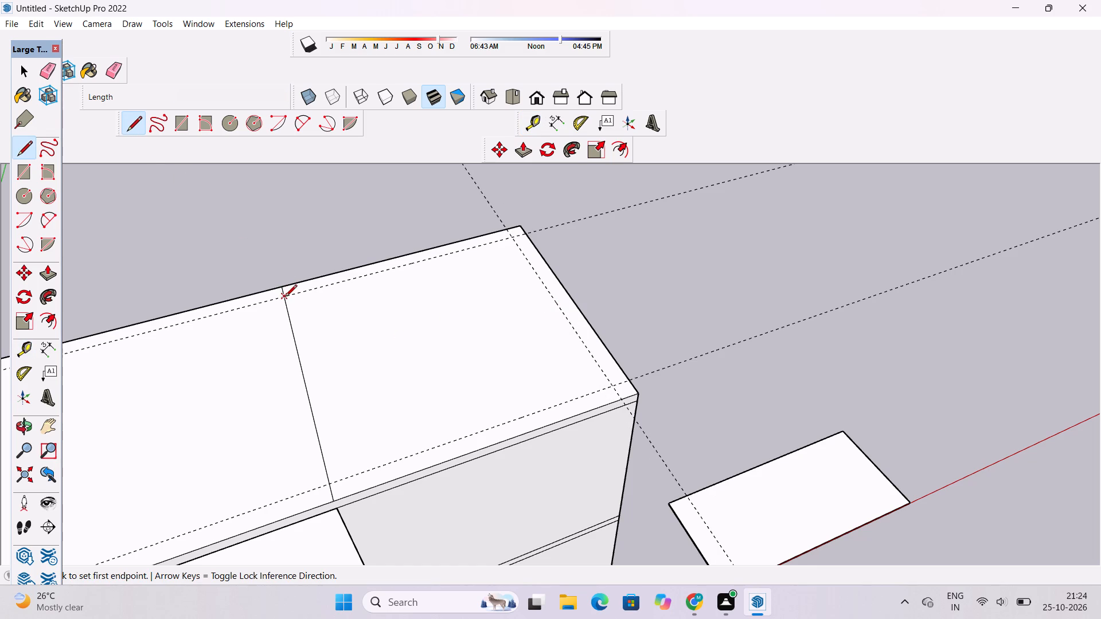
left_click(285, 297)
scroll(283, 297, "down", 4)
scroll(421, 257, "up", 4)
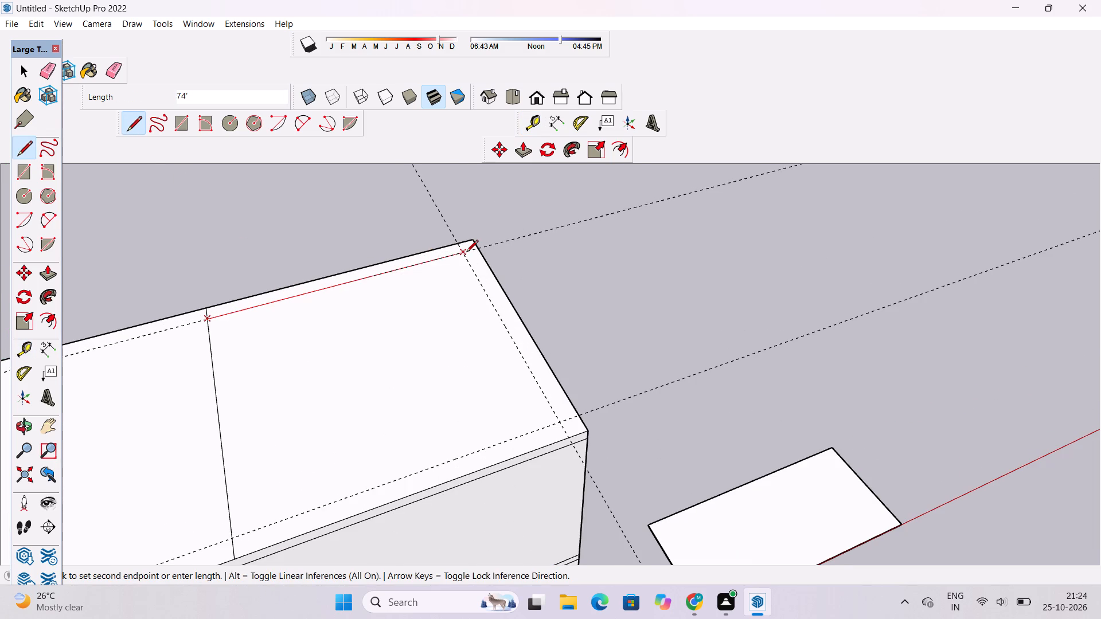
left_click(466, 253)
scroll(460, 253, "down", 4)
scroll(511, 338, "up", 3)
left_click(530, 367)
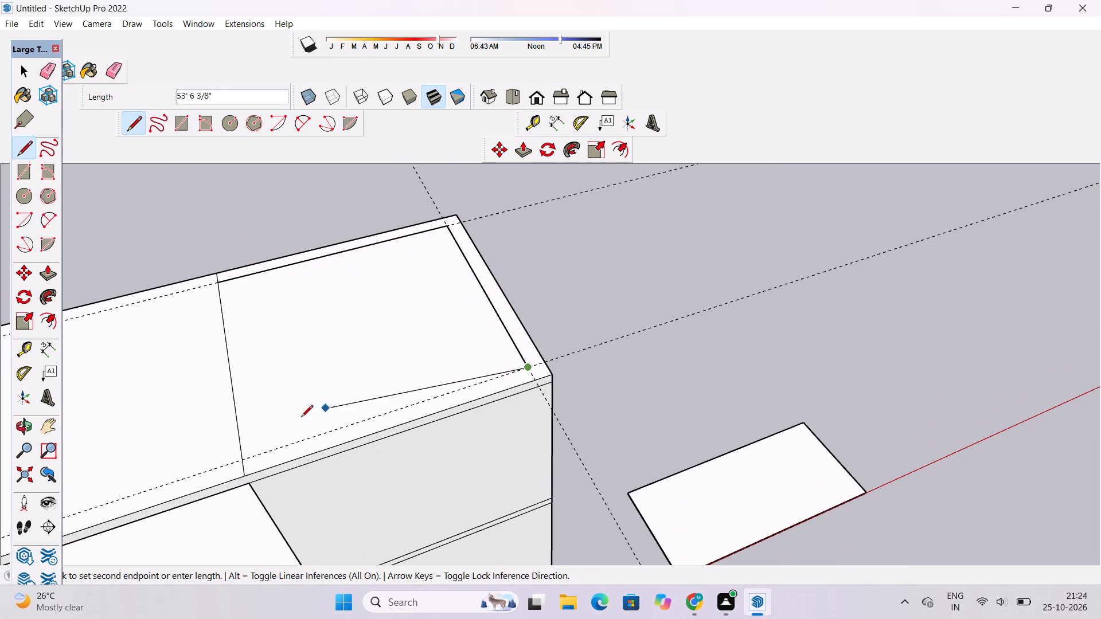
left_click(243, 460)
scroll(505, 370, "down", 4)
Erase the three guides around the enclosed rooms' roof section.
key("e")
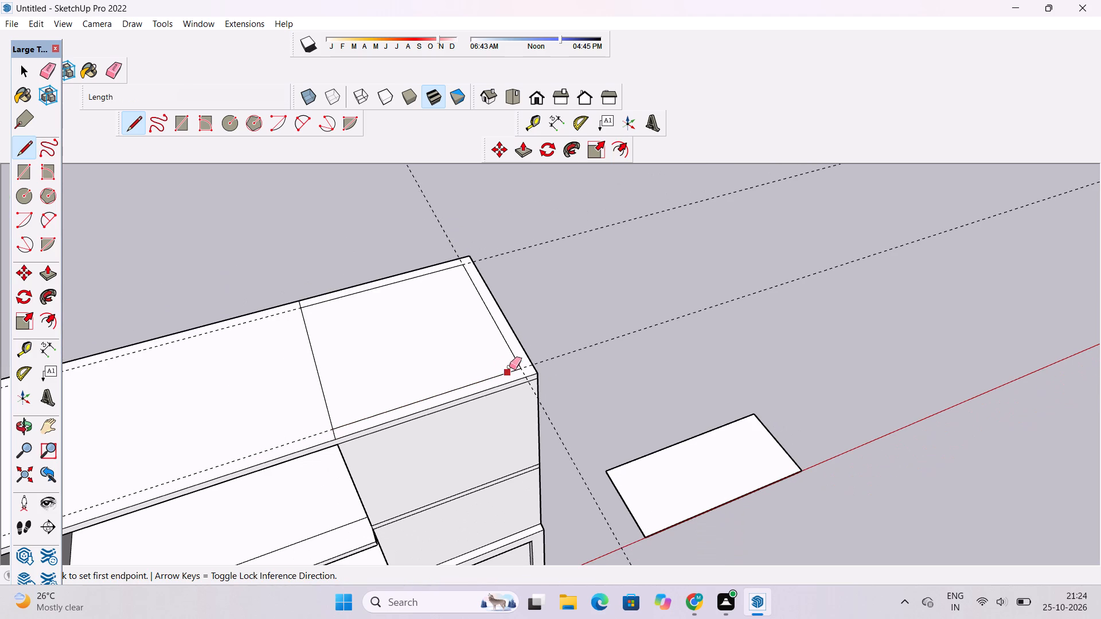
left_click_drag(545, 222, 592, 359)
left_click_drag(434, 191, 434, 206)
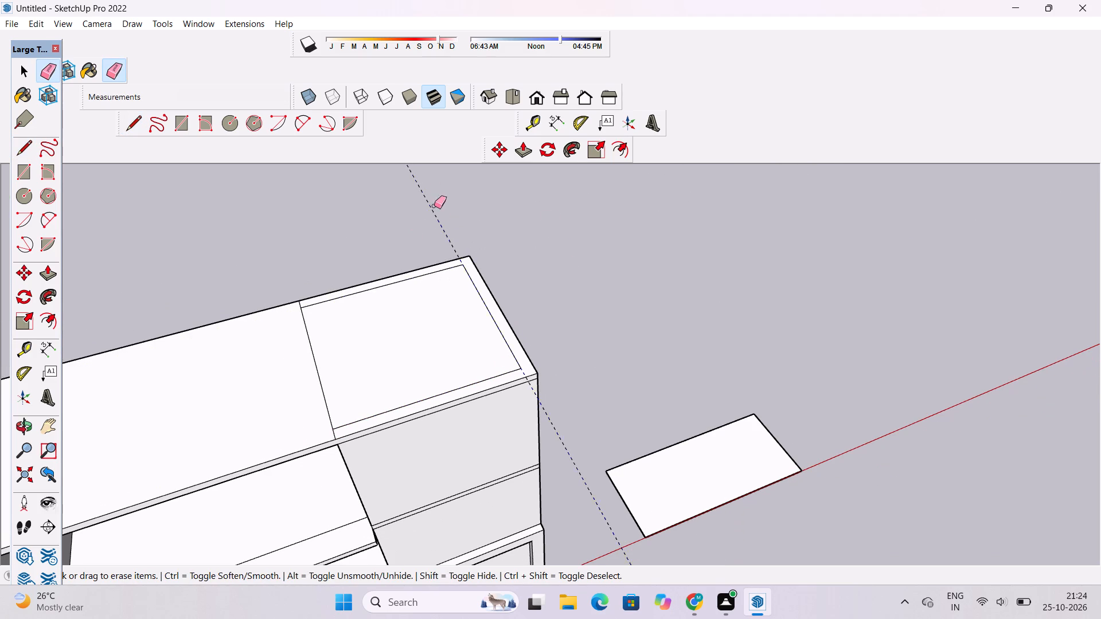
left_click_drag(434, 206, 442, 246)
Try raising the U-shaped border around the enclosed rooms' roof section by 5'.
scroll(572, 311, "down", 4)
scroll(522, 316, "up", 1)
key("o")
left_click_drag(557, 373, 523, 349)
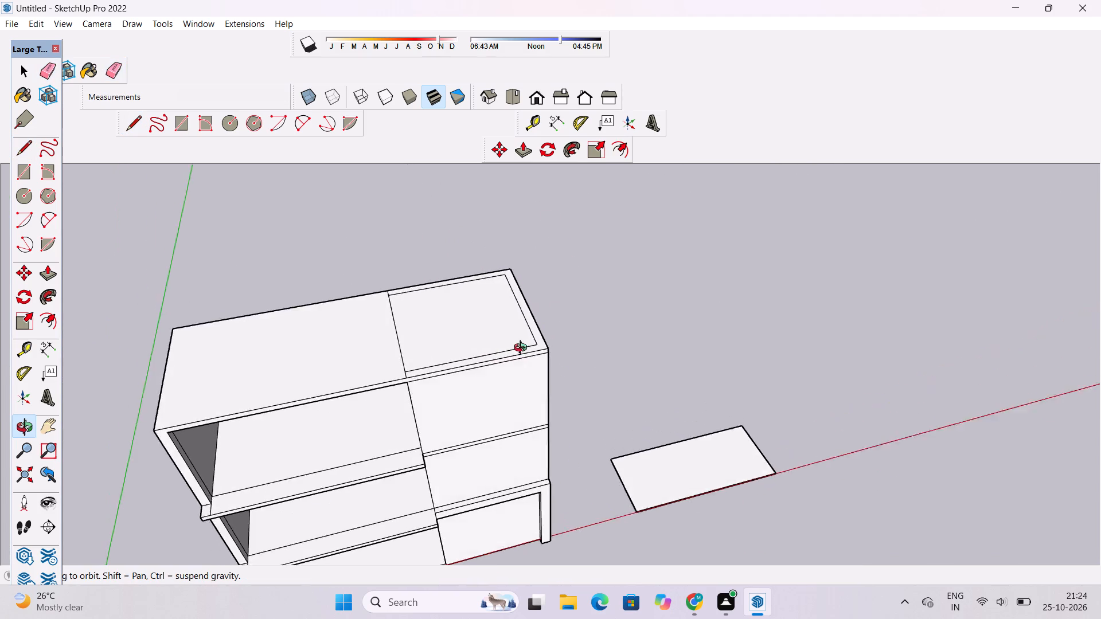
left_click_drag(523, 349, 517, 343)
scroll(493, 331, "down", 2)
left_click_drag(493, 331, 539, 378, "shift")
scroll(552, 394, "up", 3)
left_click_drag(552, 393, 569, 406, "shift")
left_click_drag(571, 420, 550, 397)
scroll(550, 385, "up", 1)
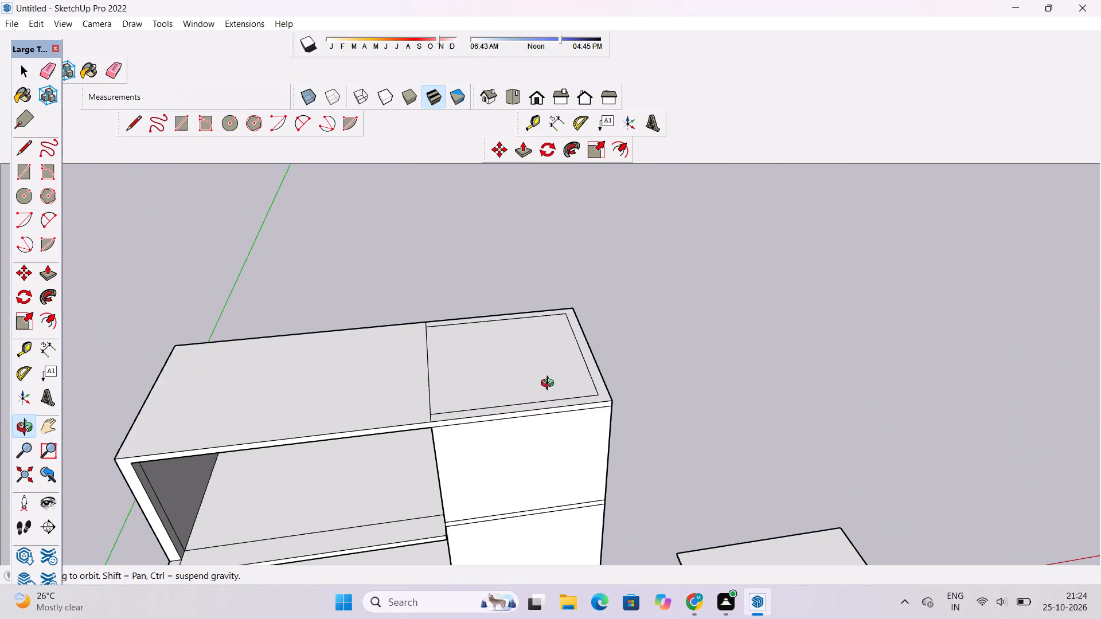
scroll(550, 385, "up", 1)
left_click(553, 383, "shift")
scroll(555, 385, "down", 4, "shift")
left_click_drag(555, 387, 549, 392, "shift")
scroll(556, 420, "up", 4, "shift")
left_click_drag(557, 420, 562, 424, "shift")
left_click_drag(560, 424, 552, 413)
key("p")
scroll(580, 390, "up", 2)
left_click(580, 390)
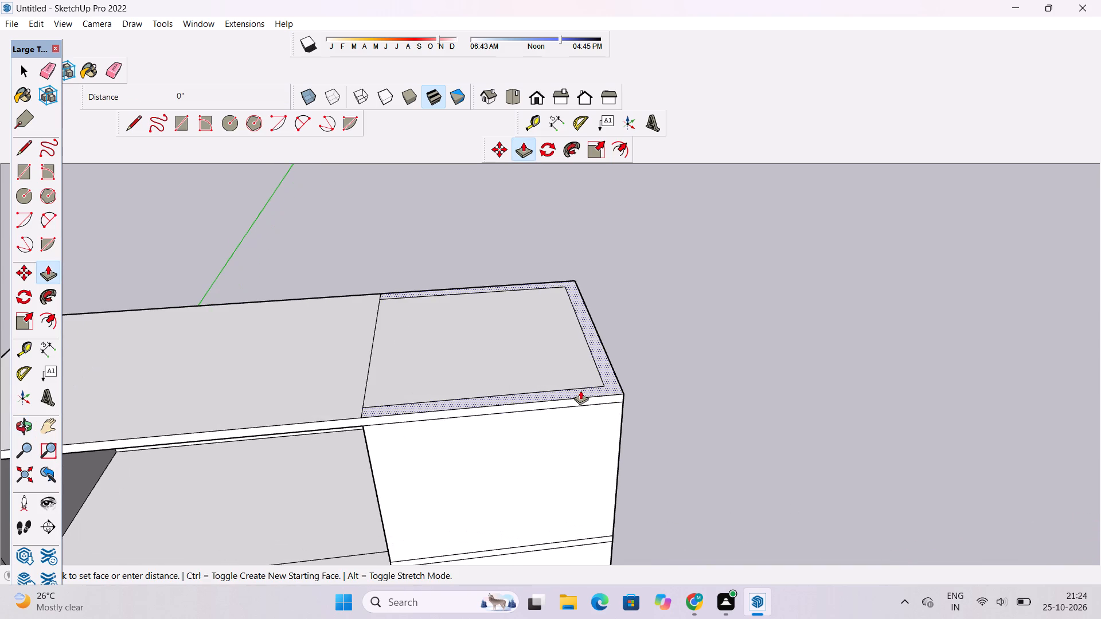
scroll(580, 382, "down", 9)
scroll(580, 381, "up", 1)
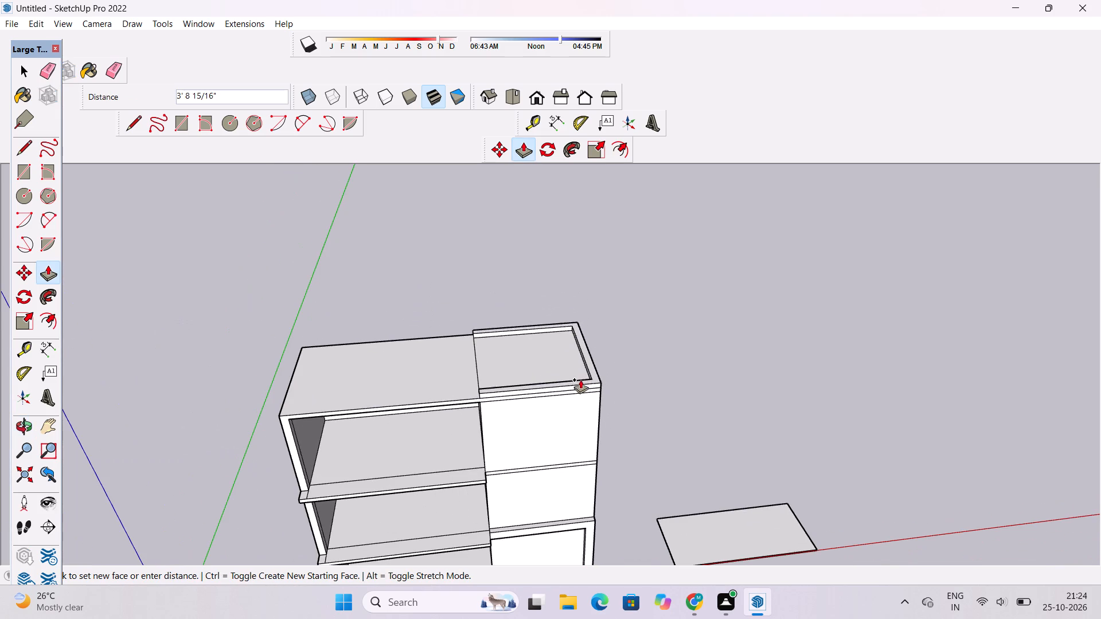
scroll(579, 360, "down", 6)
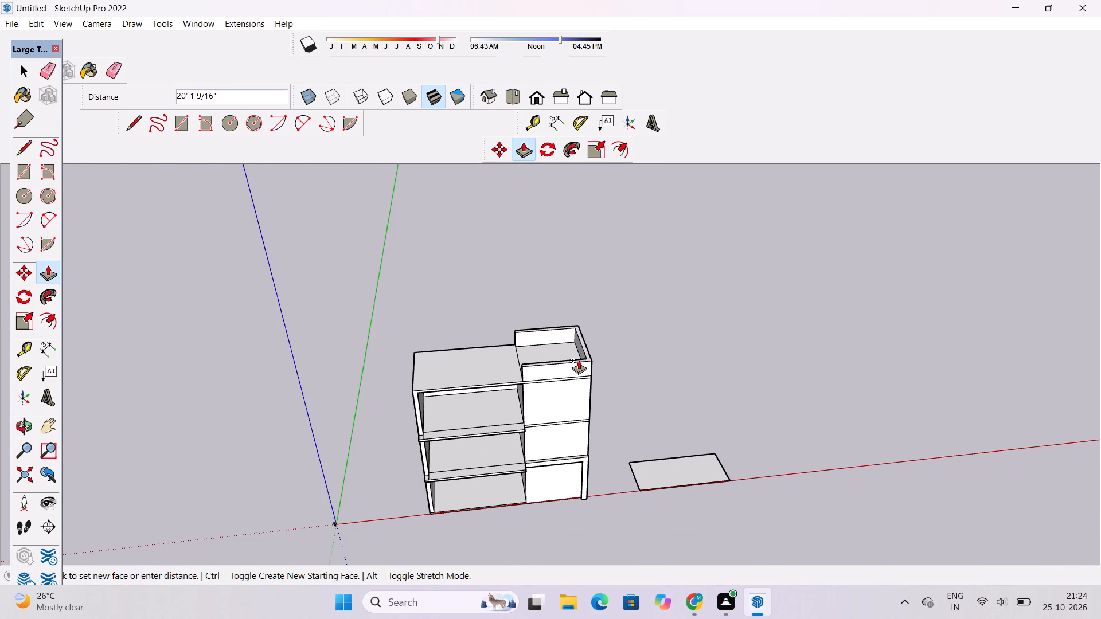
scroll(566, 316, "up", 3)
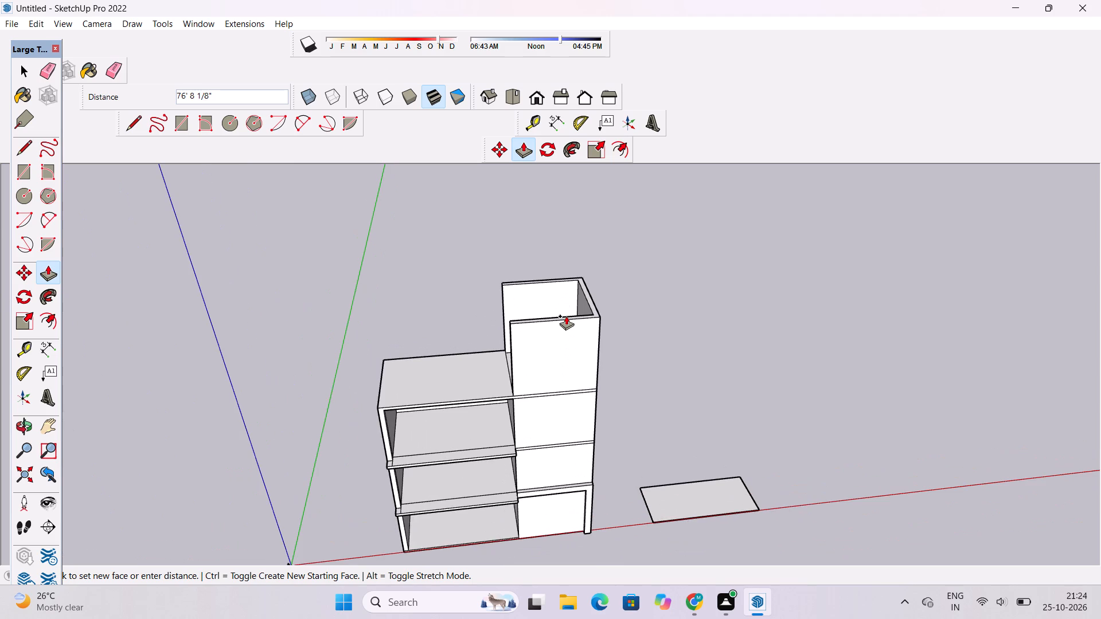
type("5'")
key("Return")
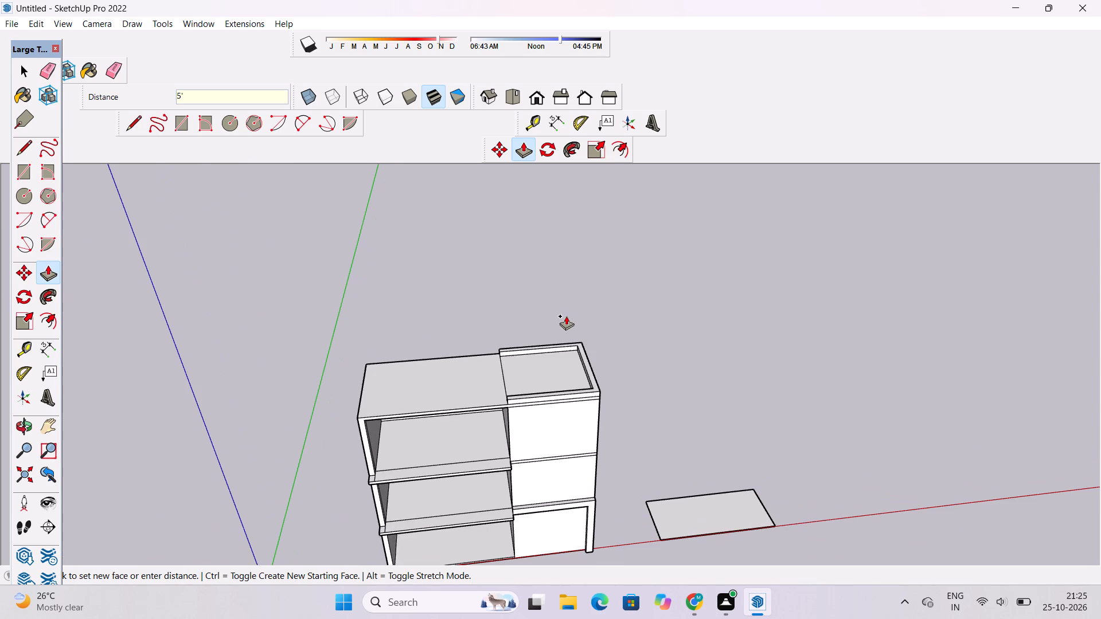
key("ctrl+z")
Push/Pull the U-shaped border around the enclosed rooms' roof section upward by 55' to form walls.
scroll(577, 377, "up", 5)
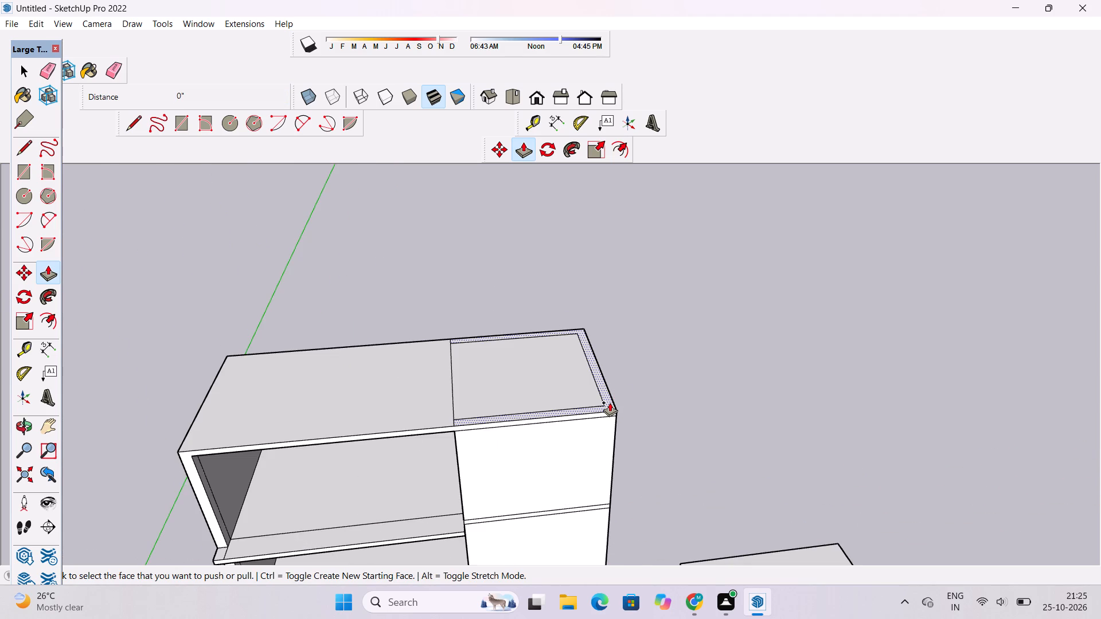
left_click(610, 402)
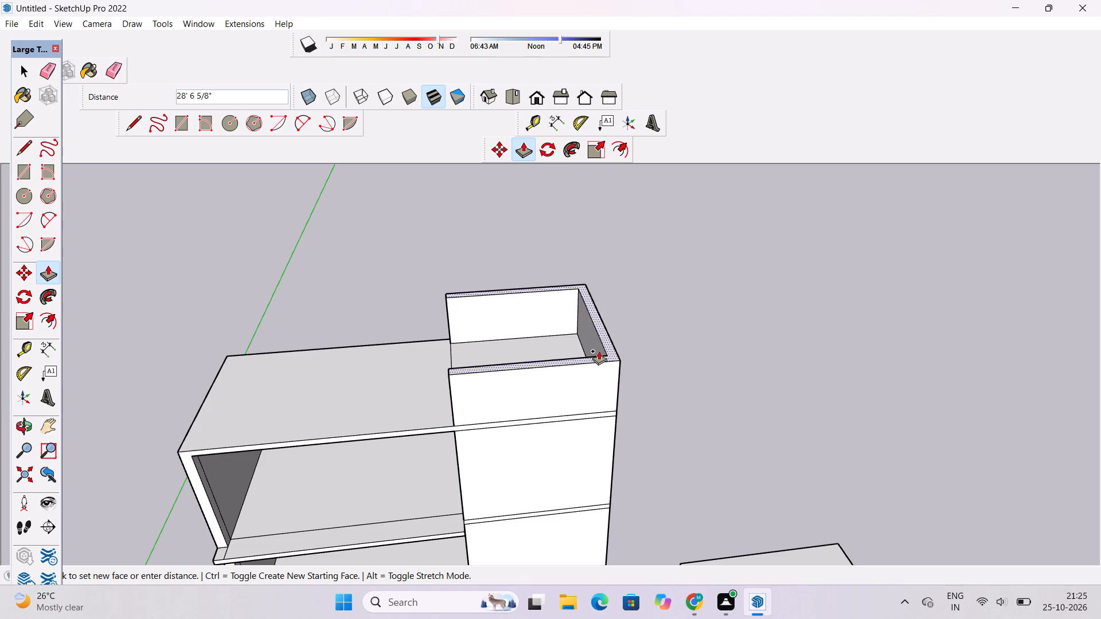
type("55'")
key("Return")
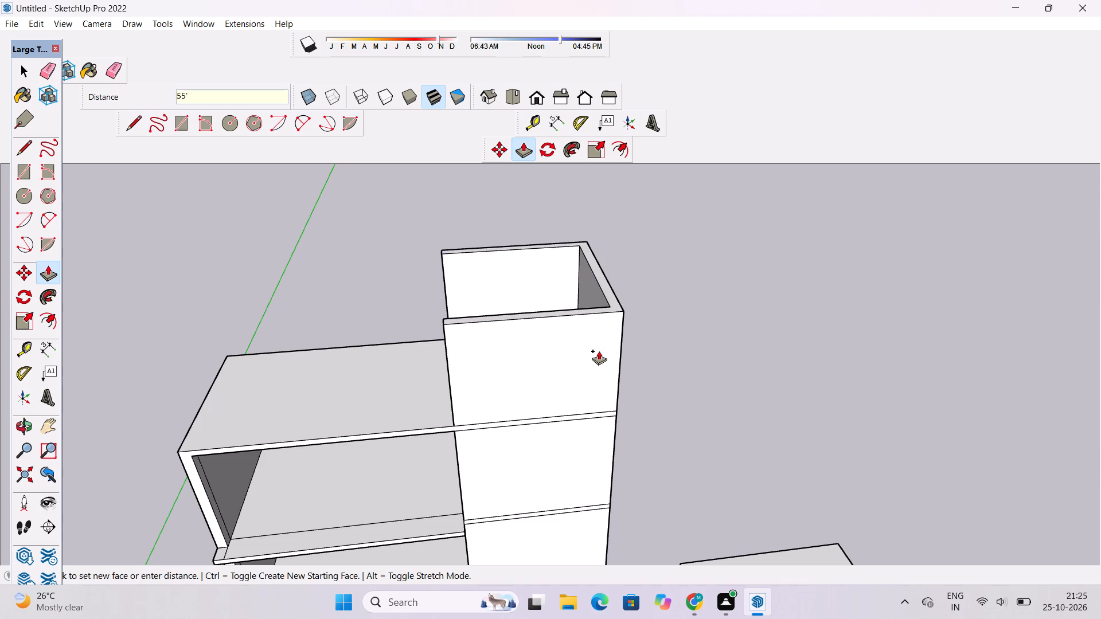
Examine the raised walls and the neighbouring open rooms' roof from several angles.
key("o")
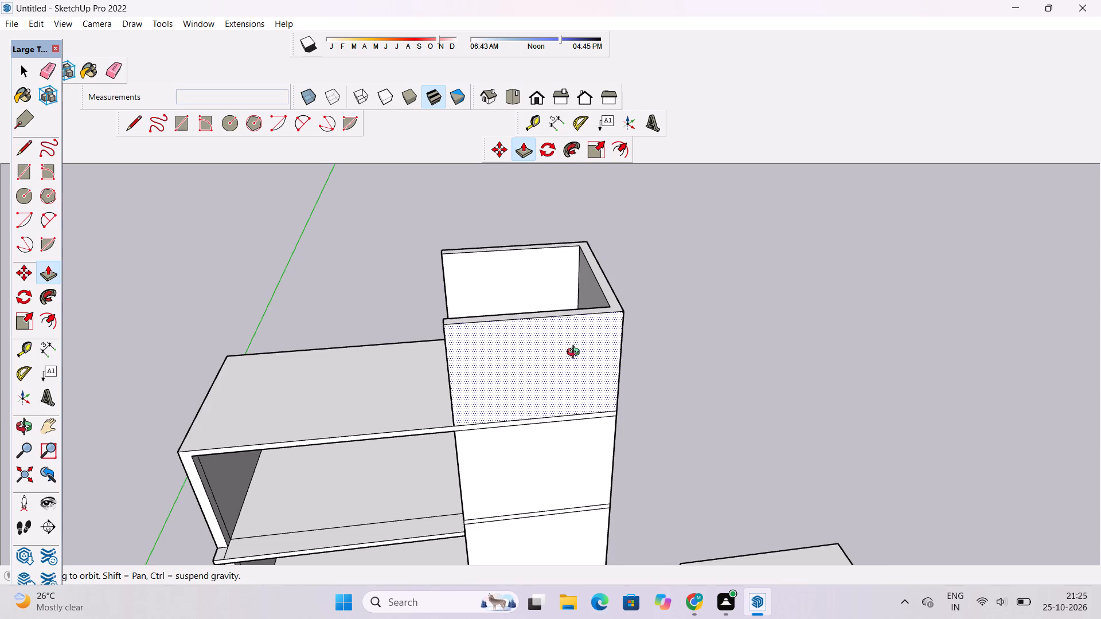
left_click_drag(549, 354, 566, 378)
scroll(573, 369, "up", 2, "shift")
left_click_drag(563, 355, 521, 369, "shift")
scroll(521, 369, "down", 5)
left_click_drag(518, 405, 512, 362)
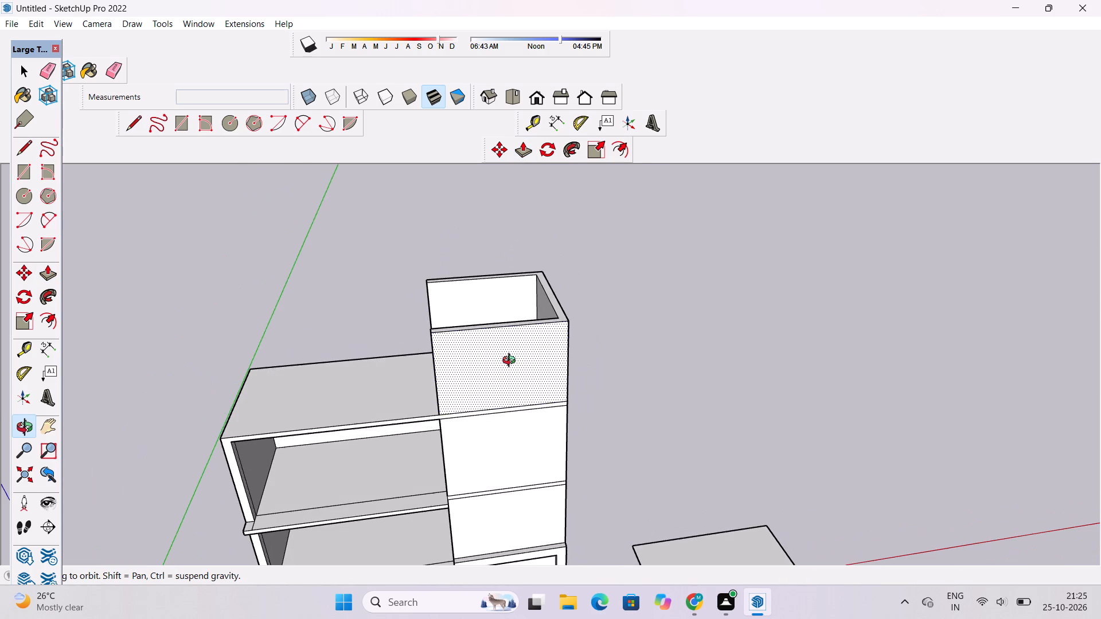
key("space")
left_click(652, 352)
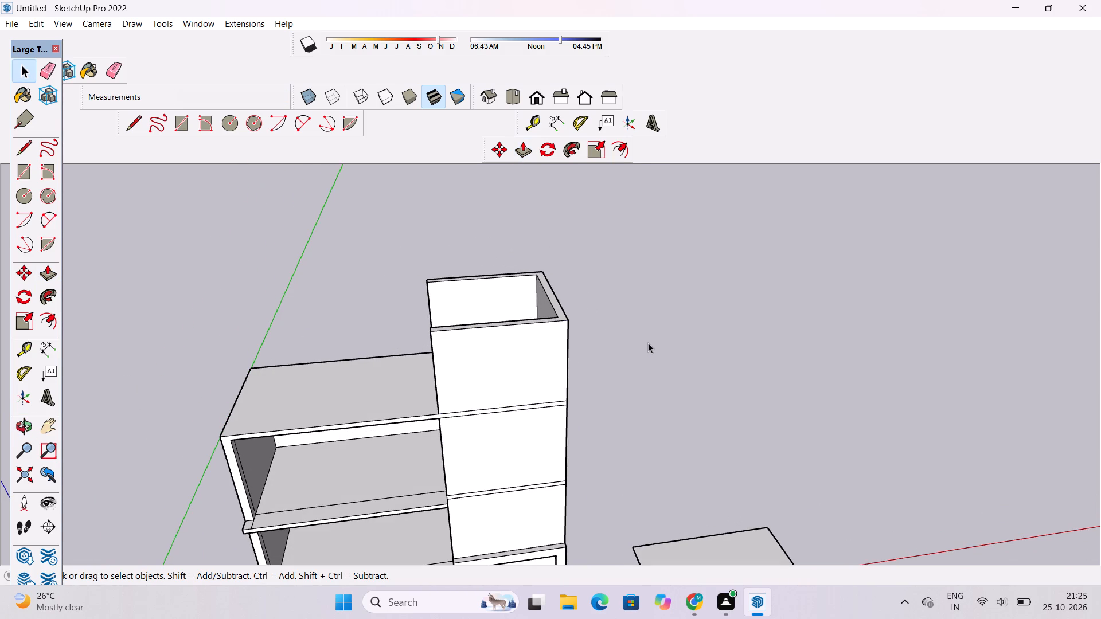
key("o")
scroll(596, 349, "down", 1)
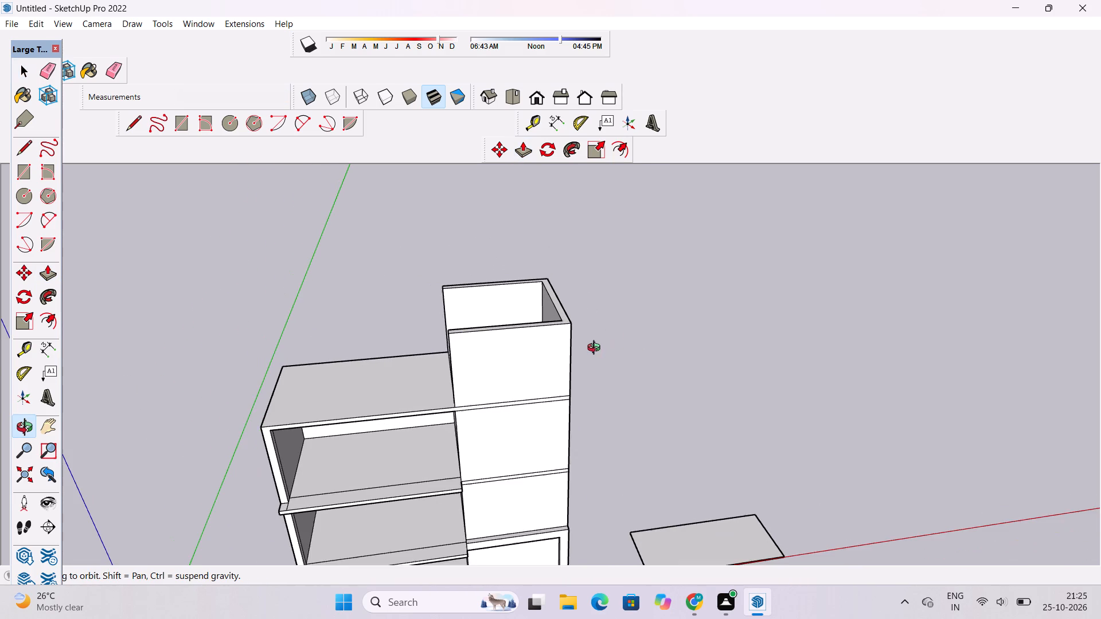
left_click_drag(548, 381, 542, 400, "shift")
left_click_drag(586, 388, 533, 328)
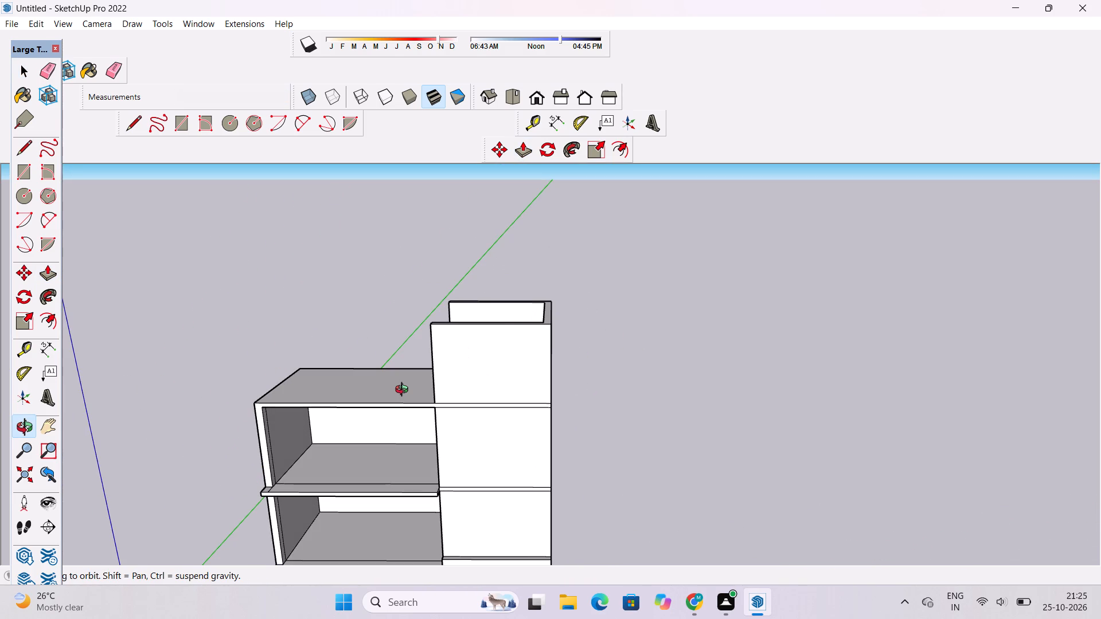
left_click_drag(398, 397, 438, 393, "shift")
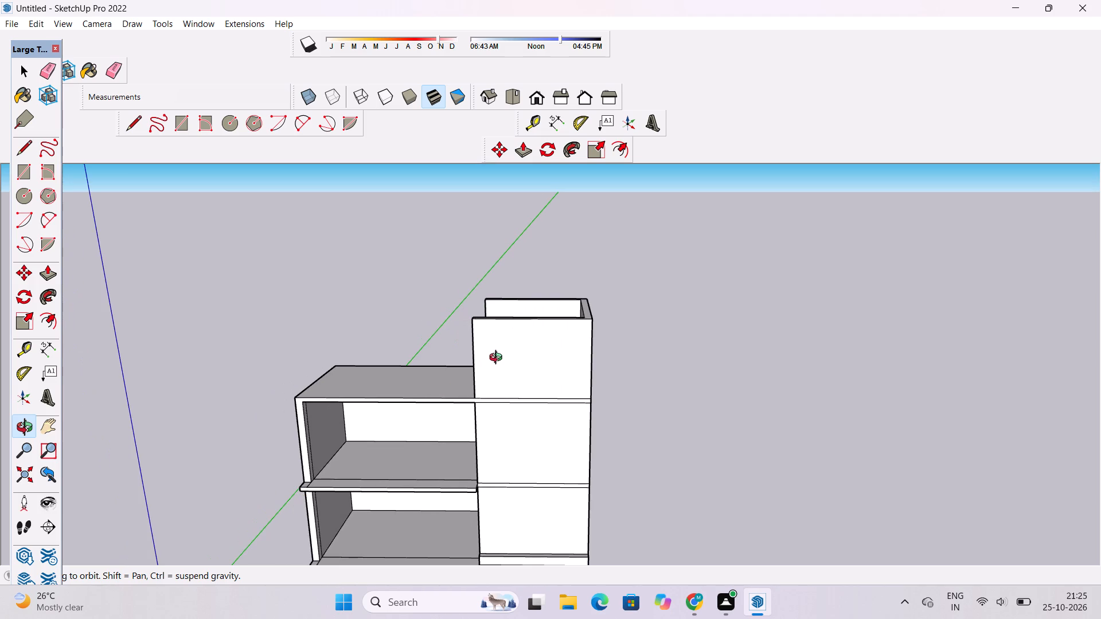
scroll(499, 358, "down", 2)
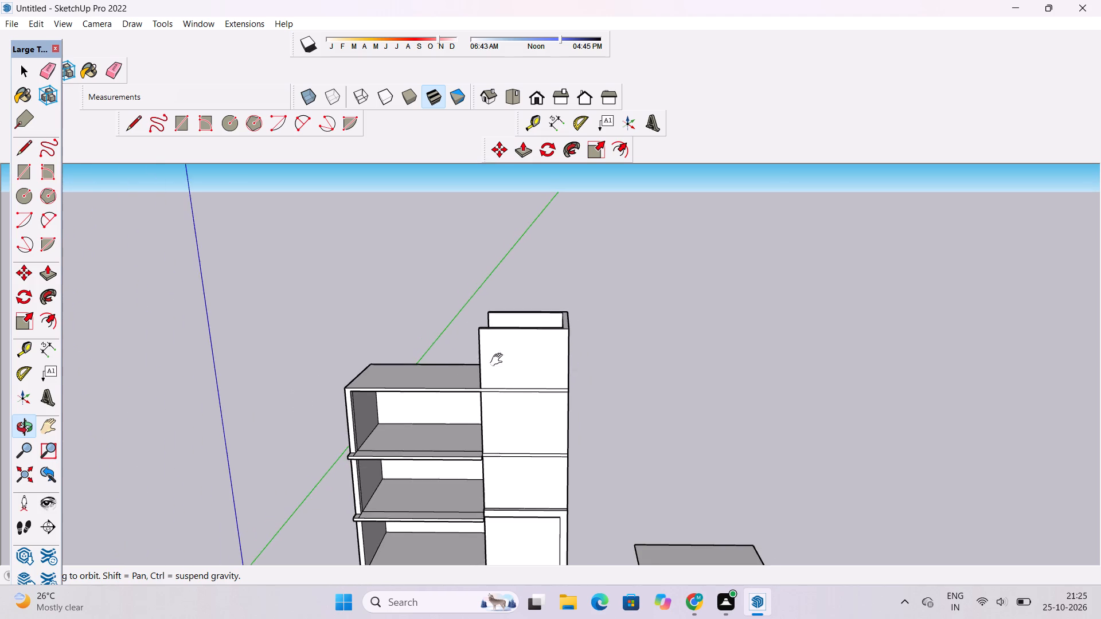
scroll(499, 360, "down", 1)
left_click_drag(432, 370, 505, 366, "shift")
left_click_drag(501, 389, 520, 446)
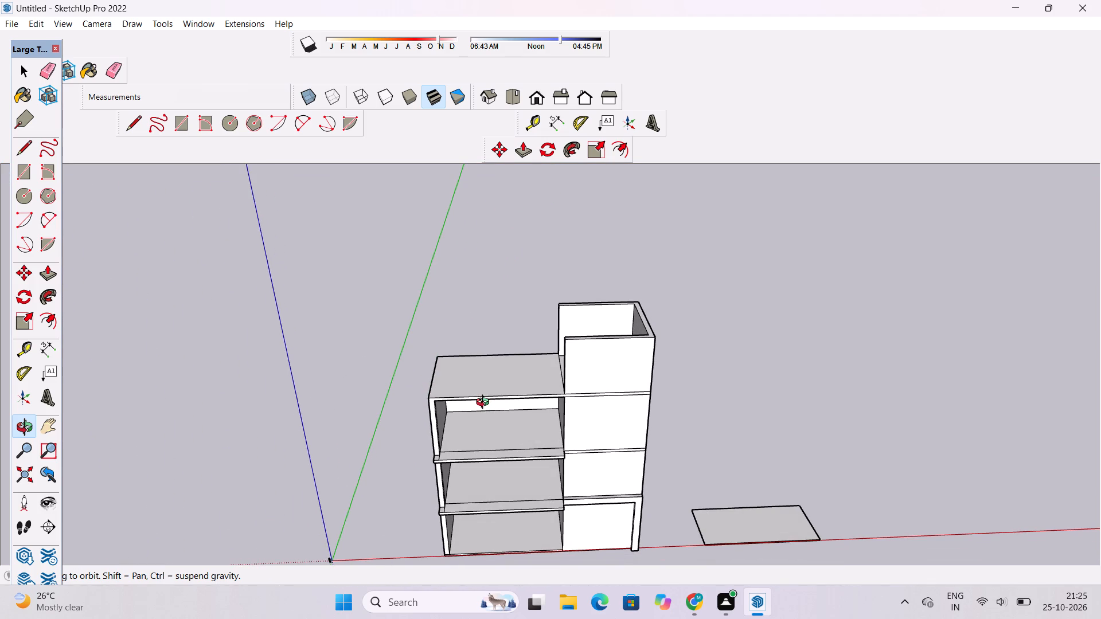
left_click_drag(487, 395, 497, 439)
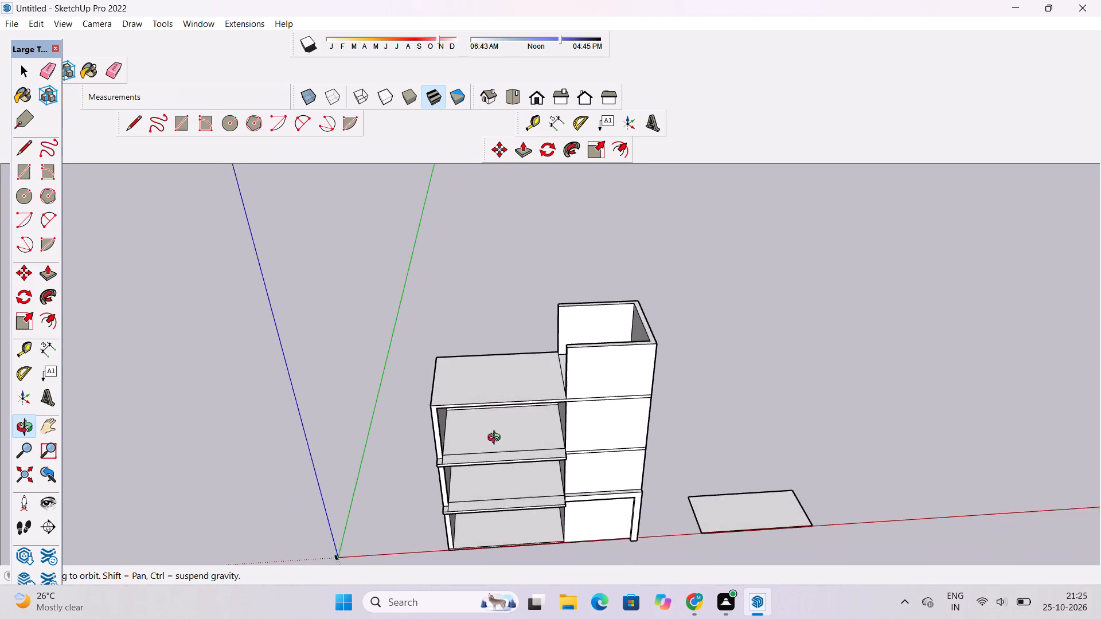
left_click_drag(497, 439, 497, 443)
Place a guide parallel to the open rooms' rear roof edge, aligned with the inner face of the raised rear wall.
scroll(483, 364, "up", 3)
left_click_drag(485, 362, 477, 369, "shift")
scroll(478, 367, "up", 2)
left_click_drag(490, 363, 475, 361, "shift")
left_click(479, 362)
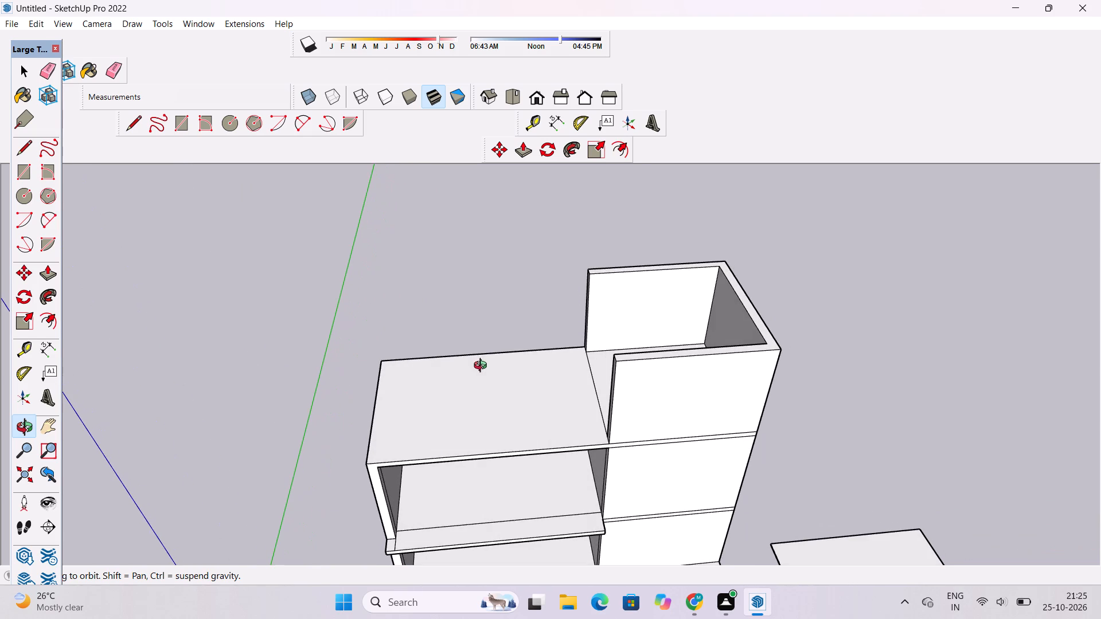
key("t")
scroll(489, 354, "up", 3)
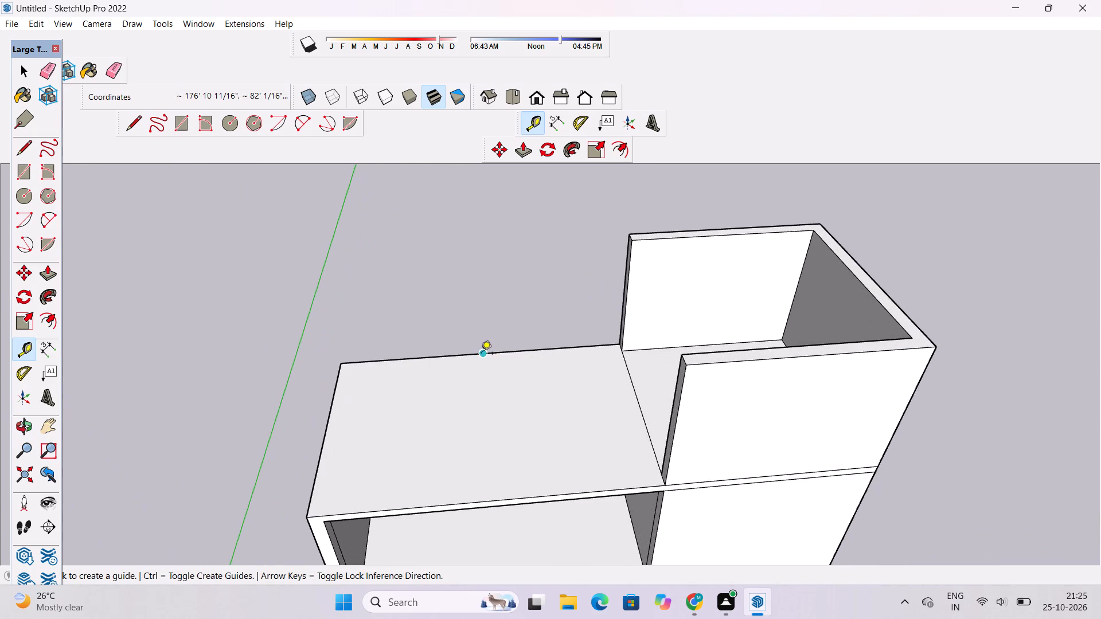
left_click(481, 354)
scroll(481, 354, "down", 3)
scroll(481, 365, "up", 4)
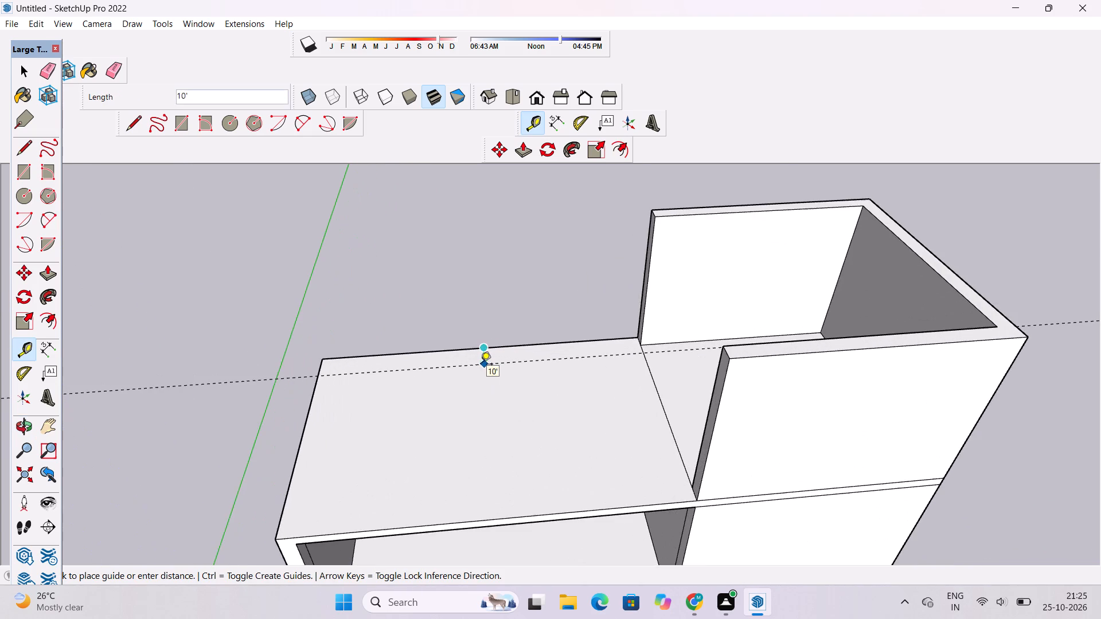
scroll(481, 365, "up", 4)
scroll(618, 327, "up", 5)
scroll(463, 337, "down", 5)
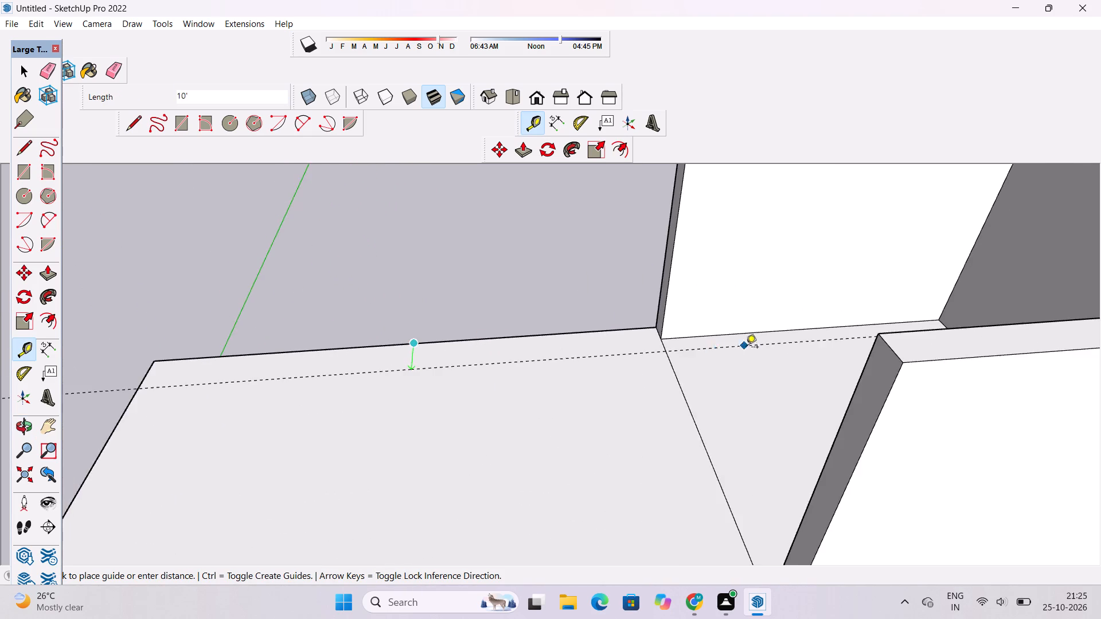
scroll(748, 344, "up", 2)
left_click(642, 339)
scroll(625, 292, "down", 8)
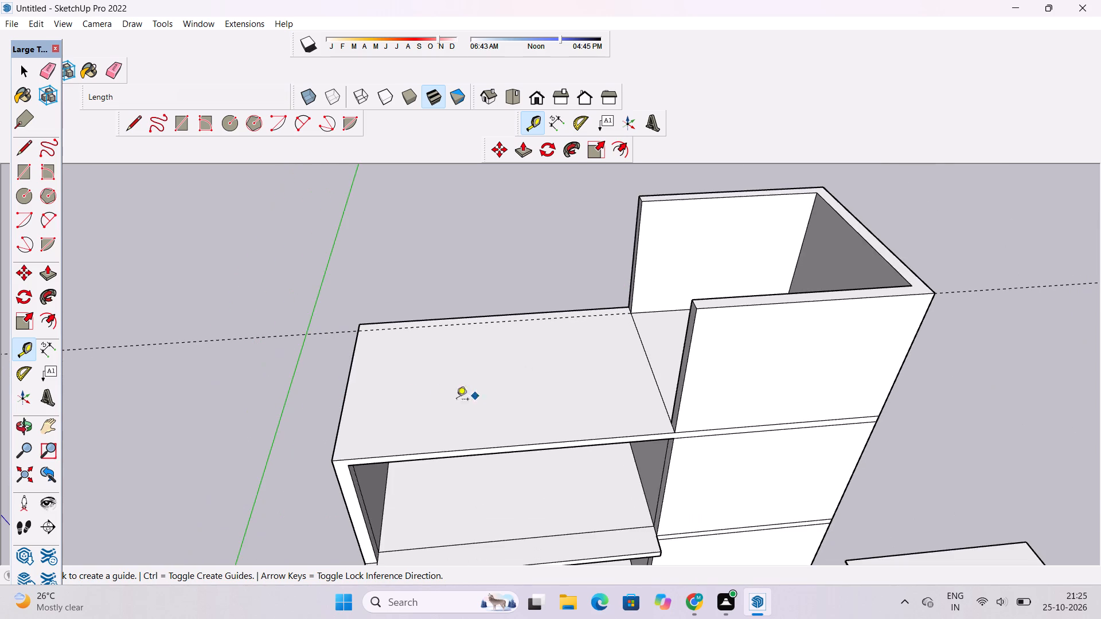
Place a guide 5' inside the outer side edge of the open rooms' roof section.
scroll(213, 382, "down", 5)
scroll(310, 383, "up", 9)
left_click(304, 369)
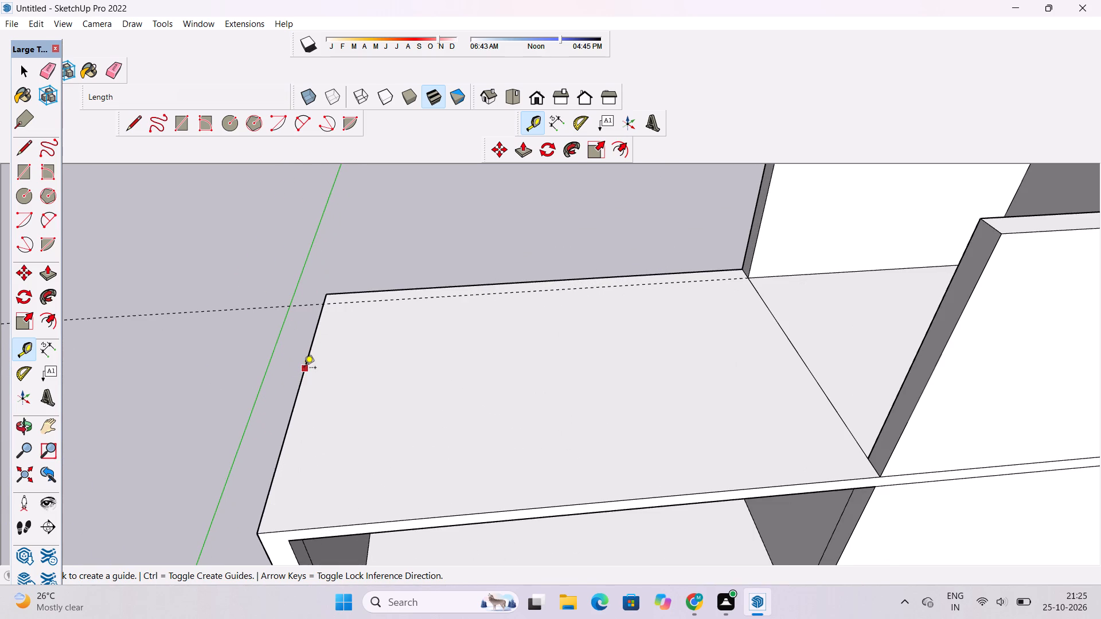
scroll(304, 369, "down", 3)
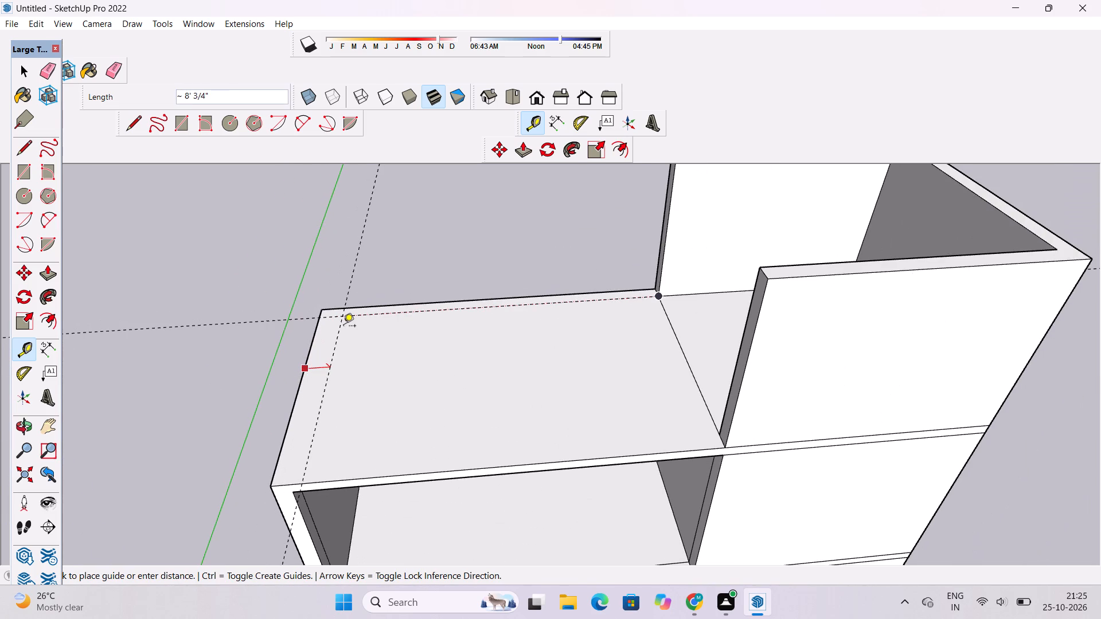
type("5'")
key("Return")
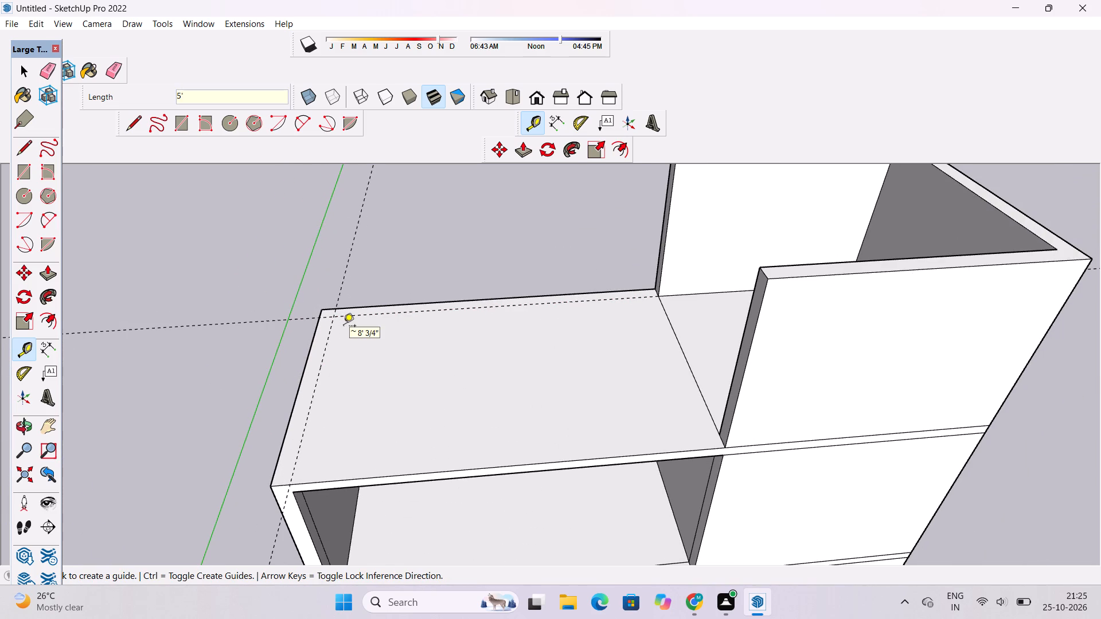
Place a guide 5' inside the front edge of the open rooms' roof section.
scroll(351, 347, "down", 3)
scroll(162, 398, "down", 5)
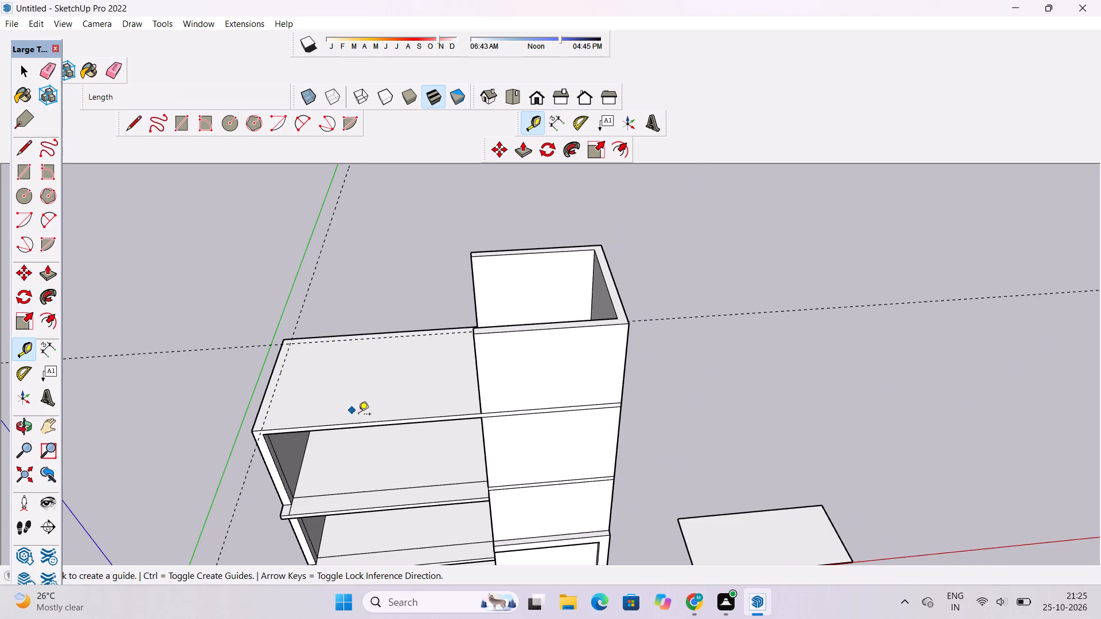
scroll(359, 414, "up", 4)
scroll(57, 433, "up", 1)
scroll(131, 403, "up", 6)
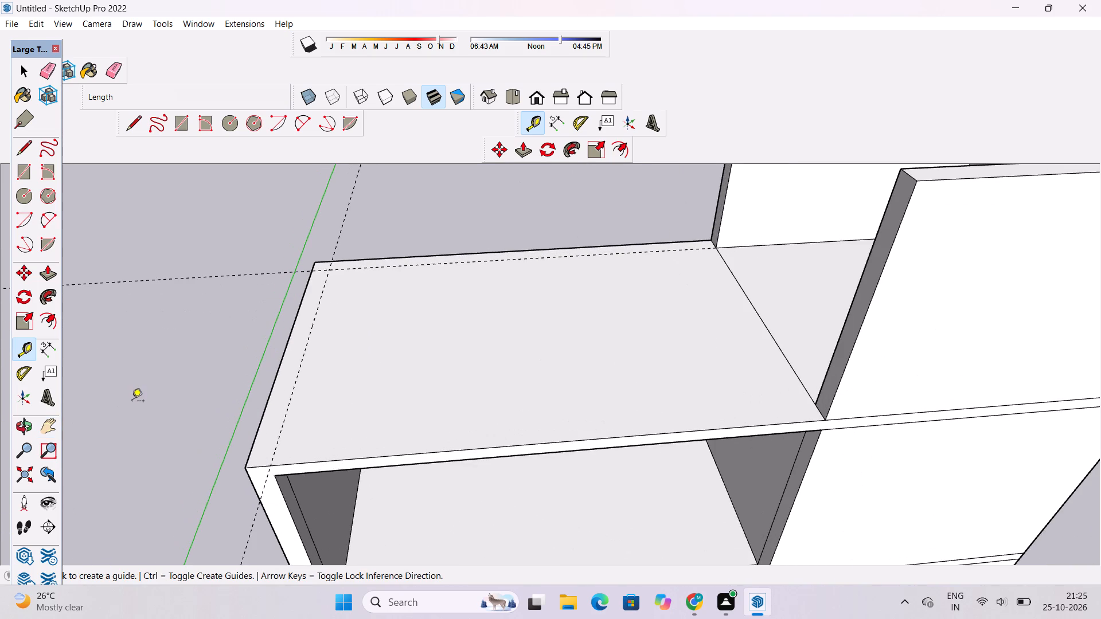
scroll(132, 402, "down", 2)
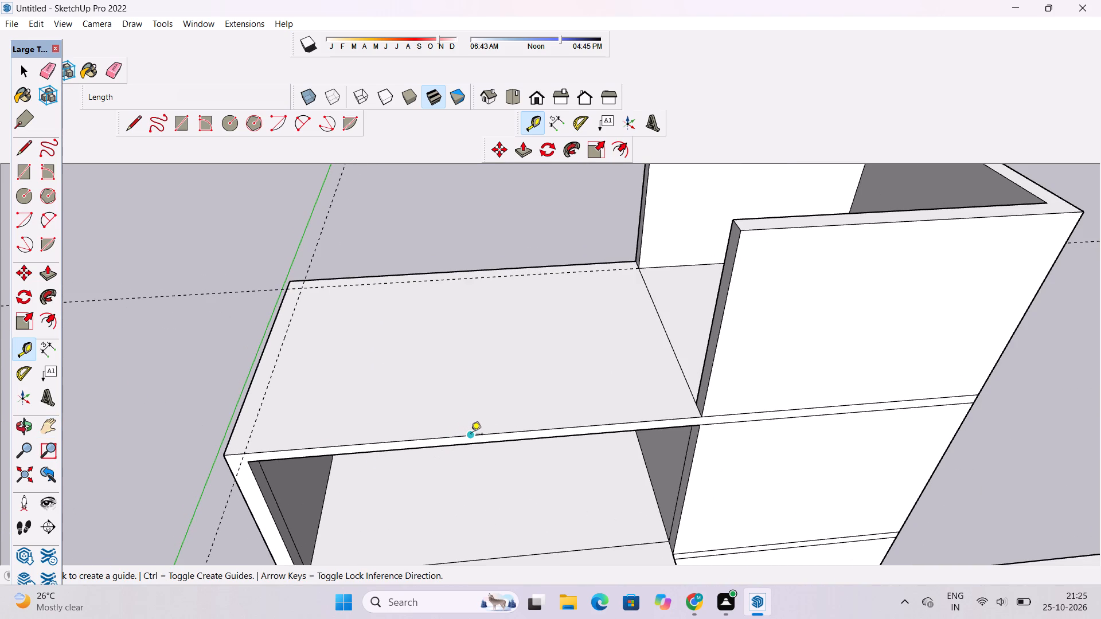
left_click(471, 435)
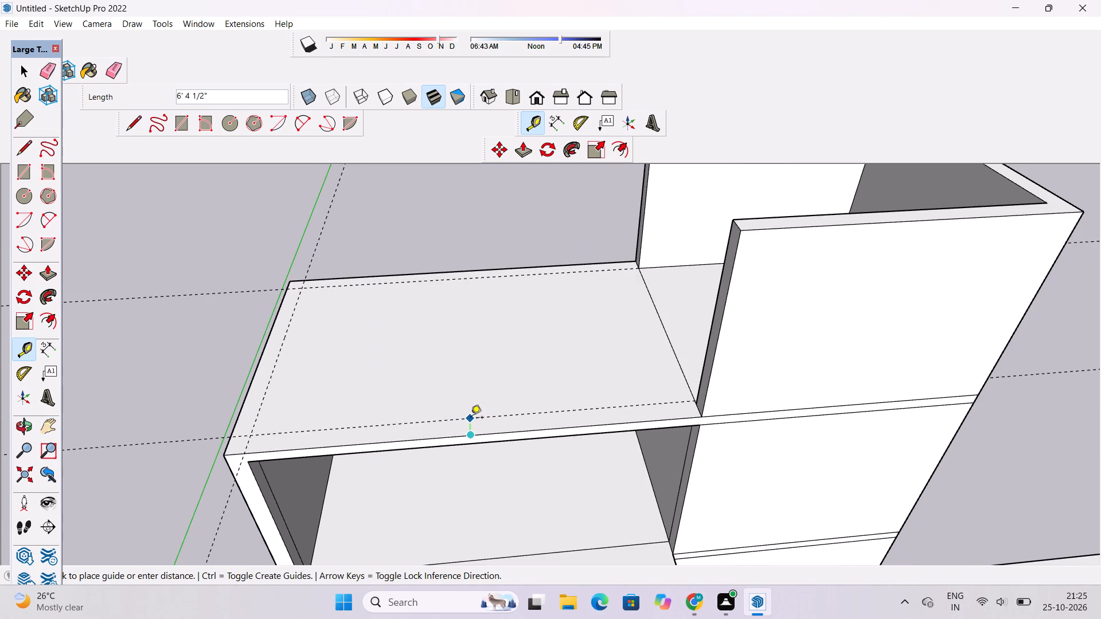
type("5'")
key("Return")
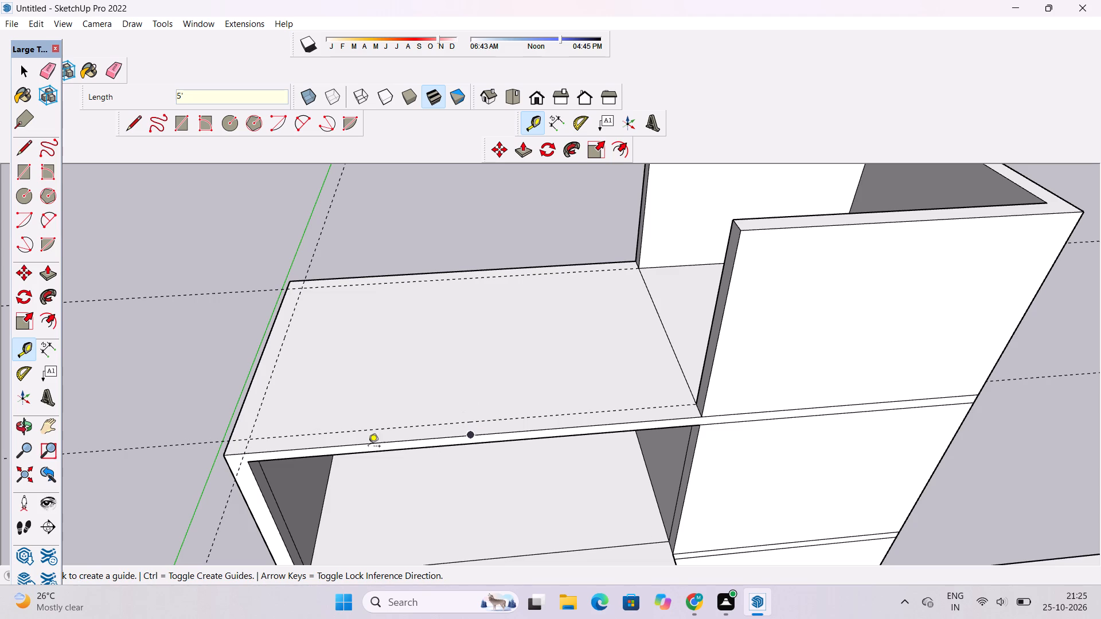
Draw border lines along the open rooms' roof guides: the rear line, a 72' outer side line and a 118' front line.
left_click(133, 124)
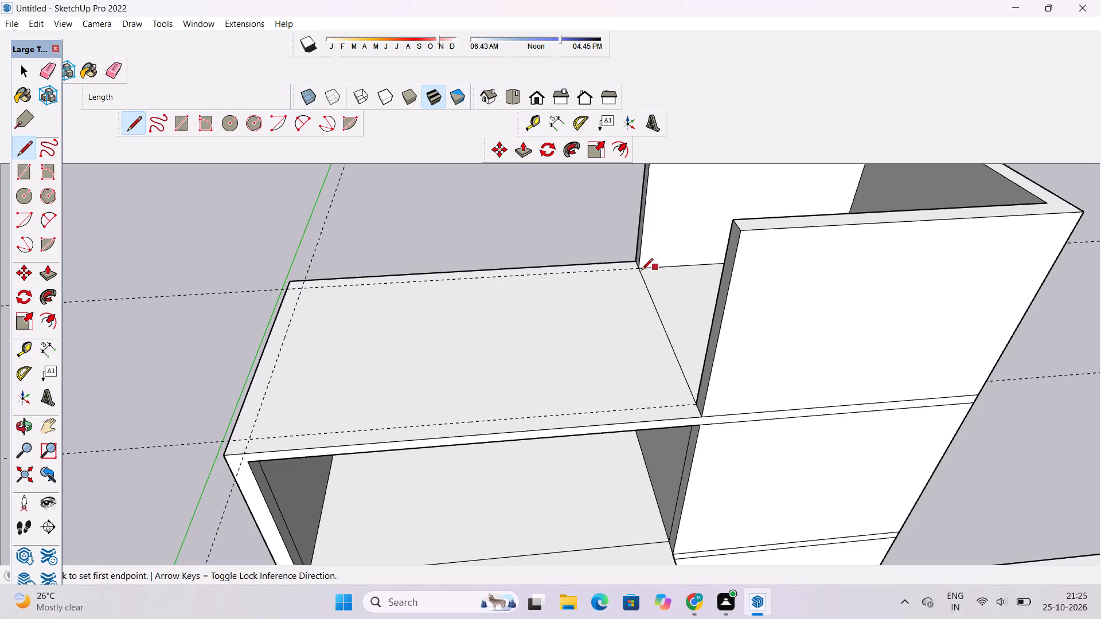
left_click(638, 271)
left_click(300, 287)
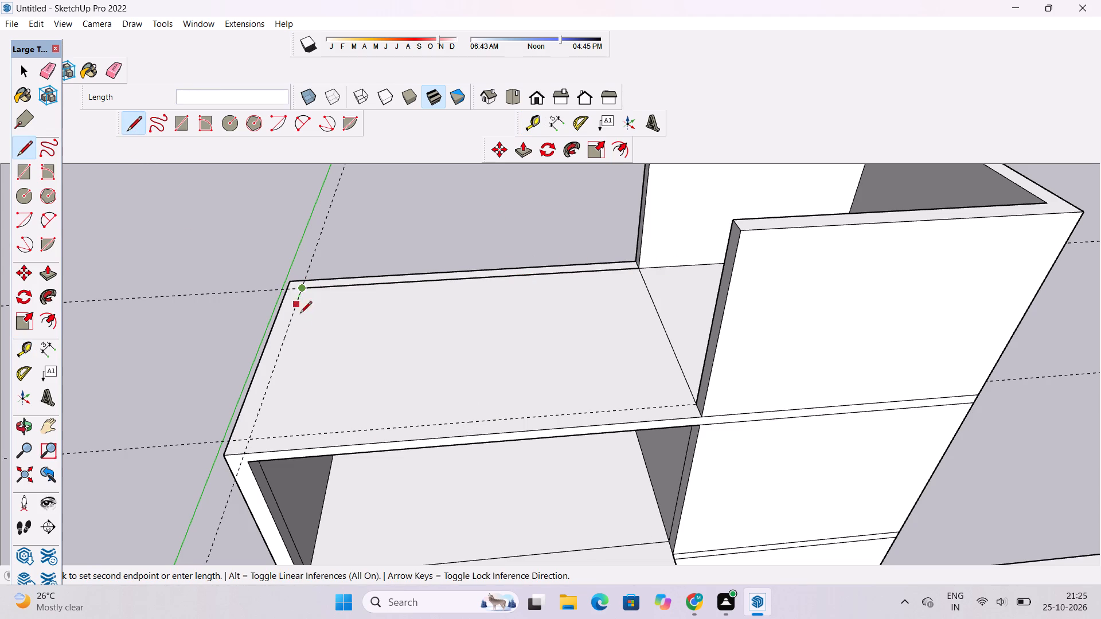
left_click(248, 439)
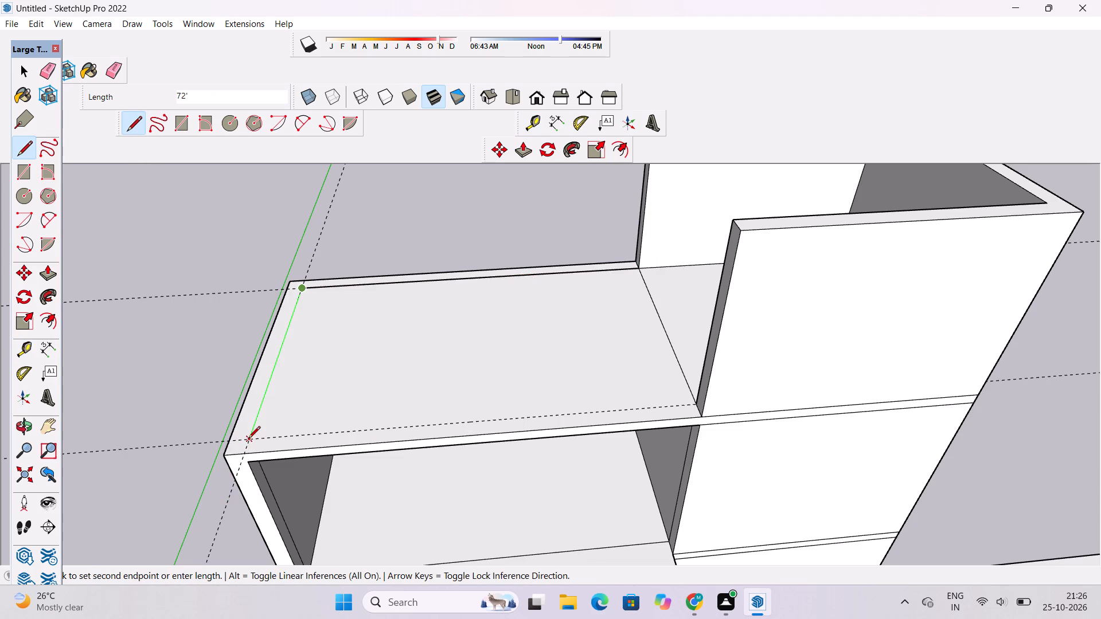
left_click(694, 405)
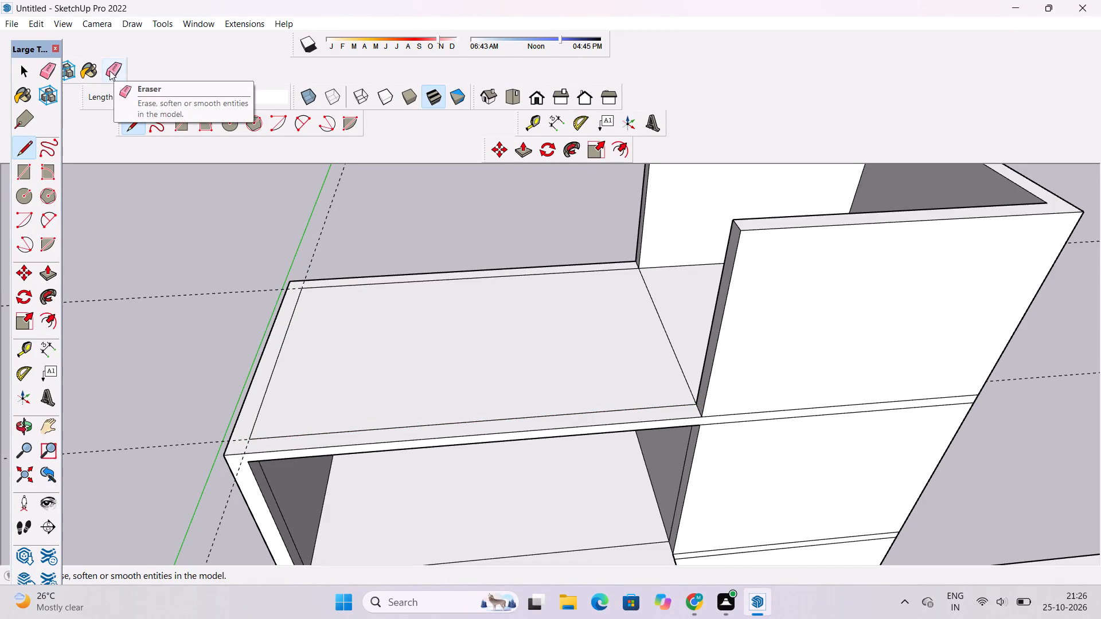
key("ctrl+z")
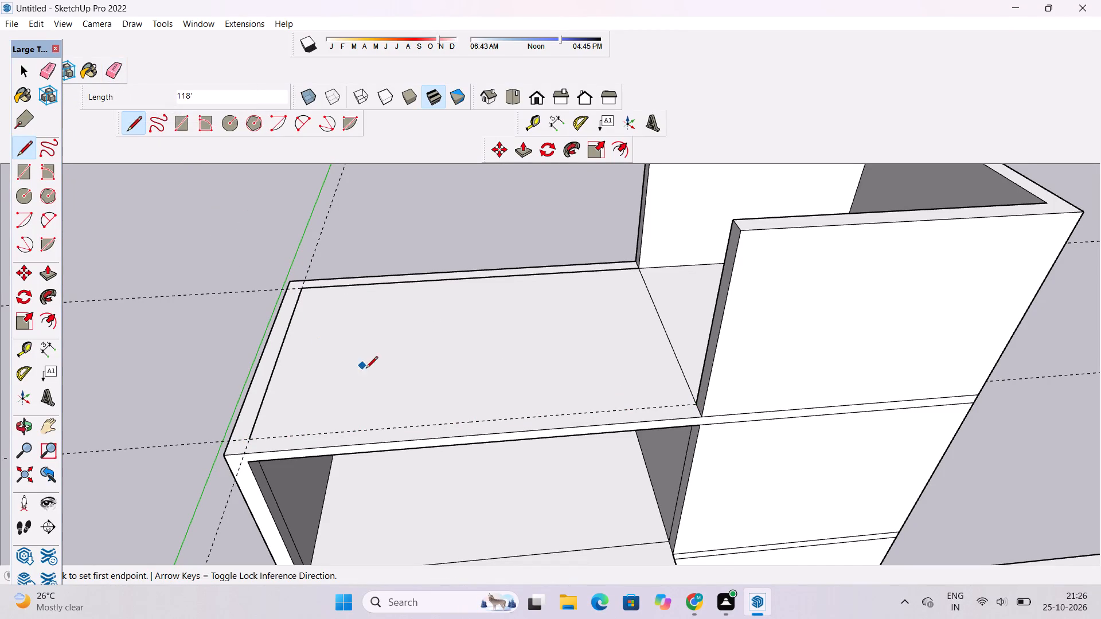
left_click(249, 440)
scroll(249, 440, "down", 3)
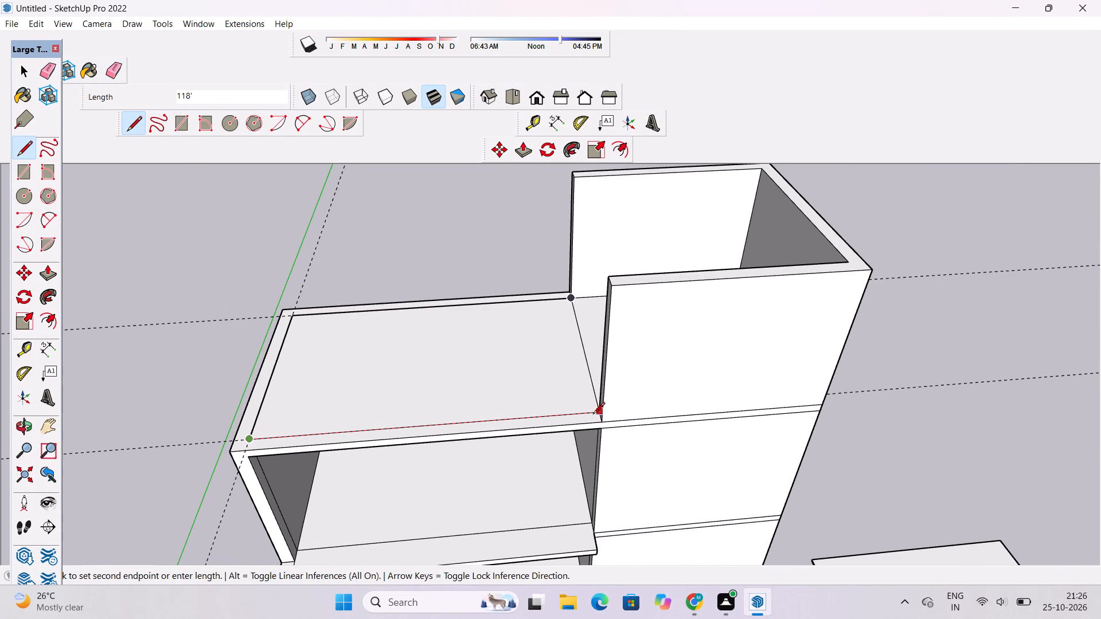
left_click(597, 414)
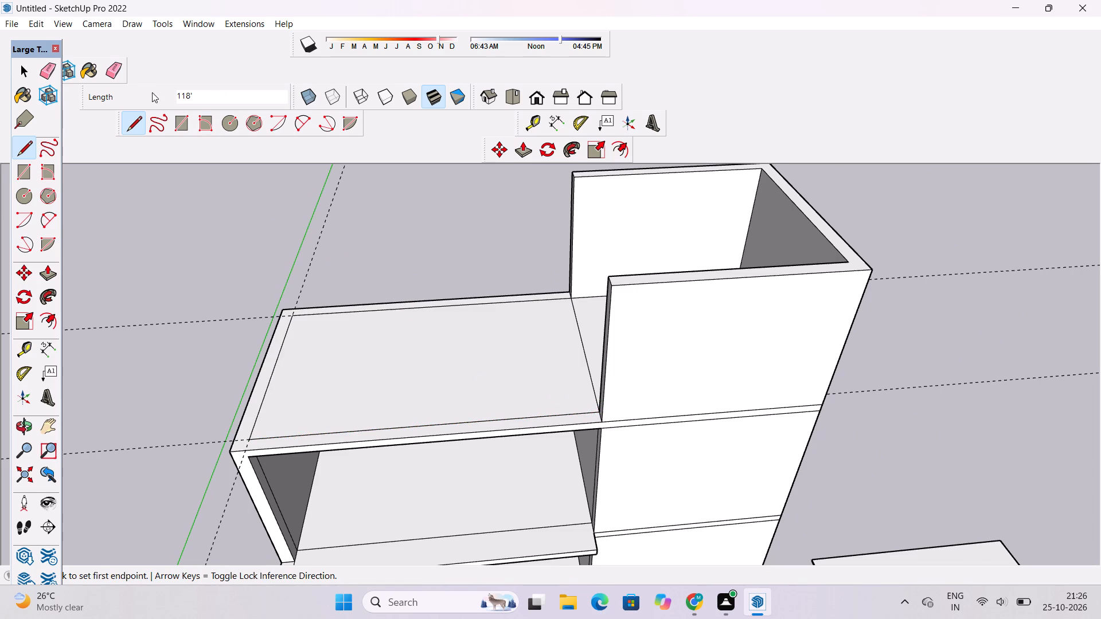
Erase the three construction guides around the open rooms' roof.
left_click(112, 66)
left_click_drag(331, 262, 304, 235)
left_click_drag(208, 253, 200, 270)
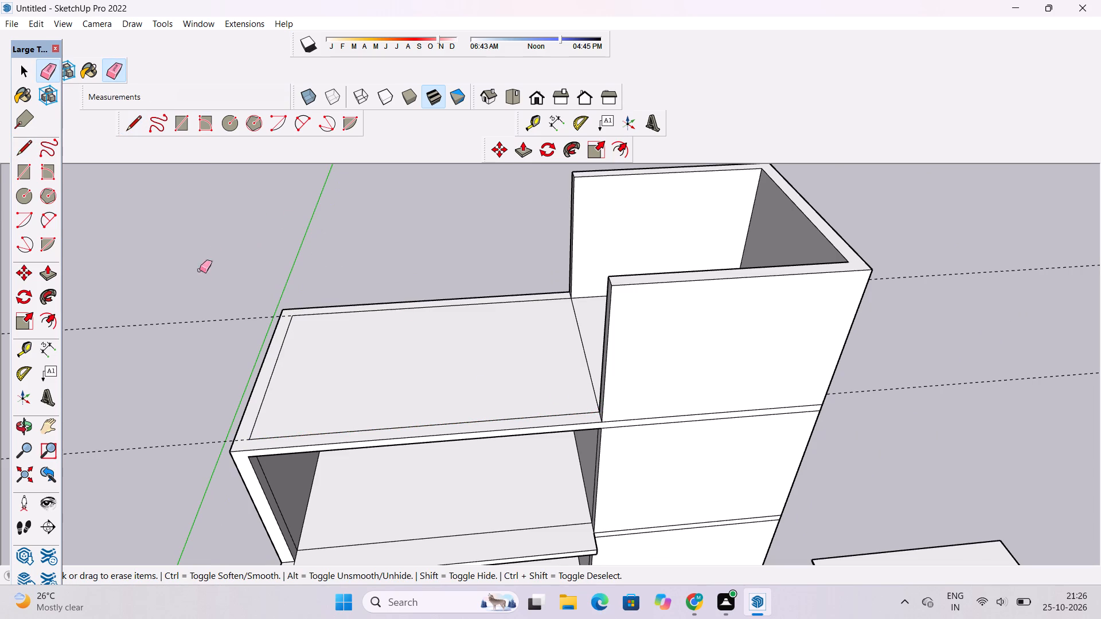
left_click_drag(200, 270, 194, 327)
left_click_drag(204, 381, 197, 449)
scroll(203, 446, "up", 2)
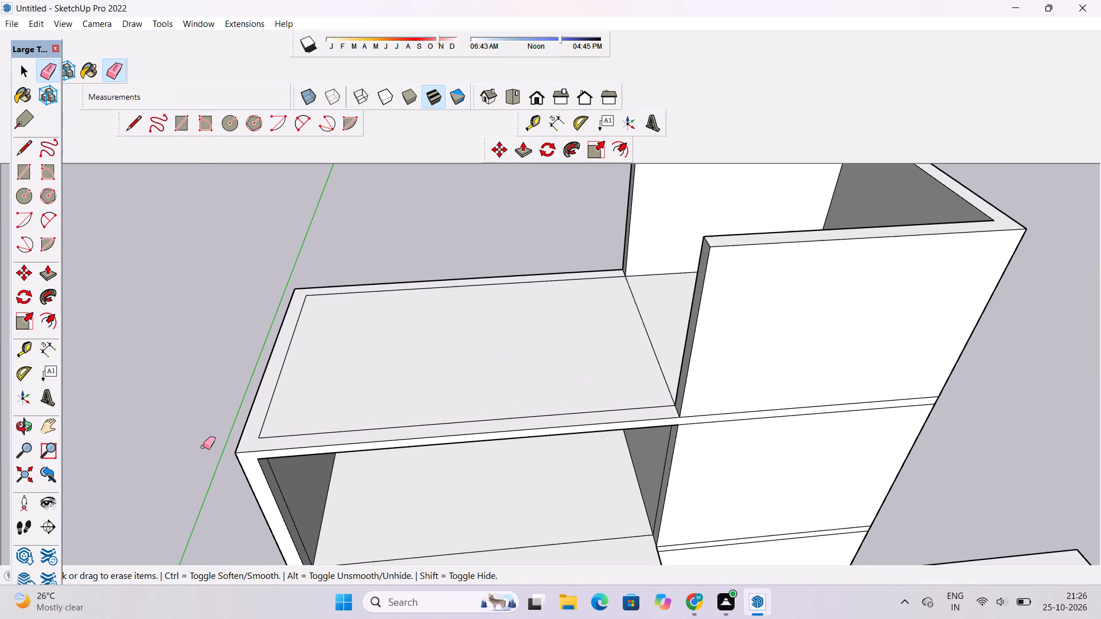
Draw a 3' vertical line across the roof slab's front edge where the open rooms meet the enclosed rooms' wall.
key("space")
key("o")
scroll(285, 413, "down", 3)
left_click_drag(343, 475, 343, 426, "shift")
left_click_drag(358, 446, 356, 410)
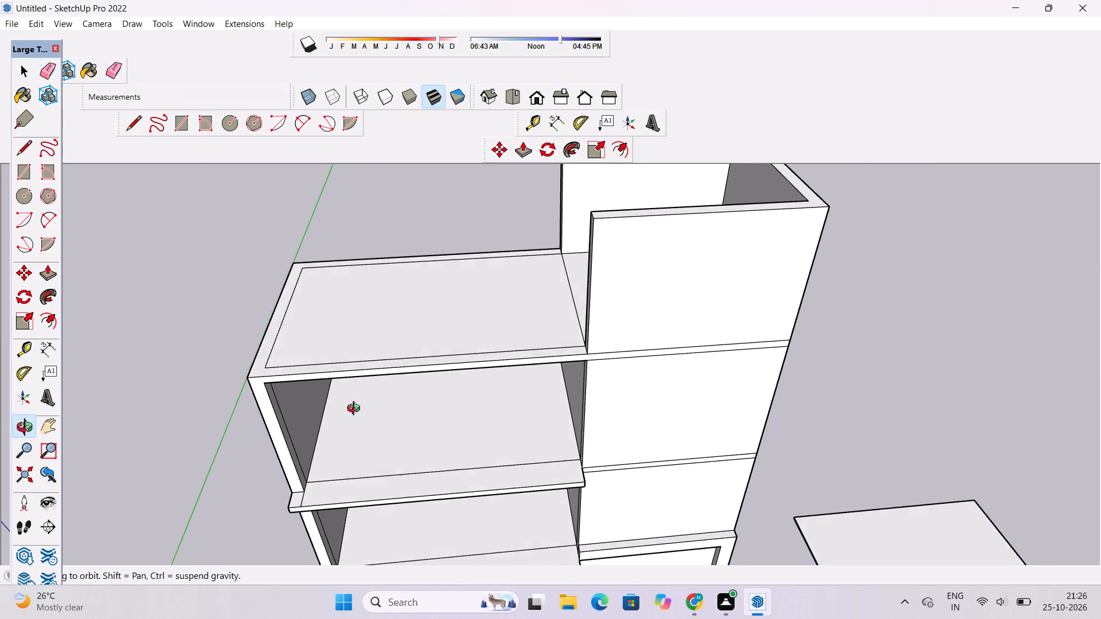
left_click_drag(356, 410, 356, 403)
scroll(374, 401, "down", 5)
scroll(499, 365, "up", 6, "shift")
left_click_drag(497, 373, 483, 392, "shift")
scroll(482, 395, "up", 4)
left_click_drag(481, 395, 477, 383)
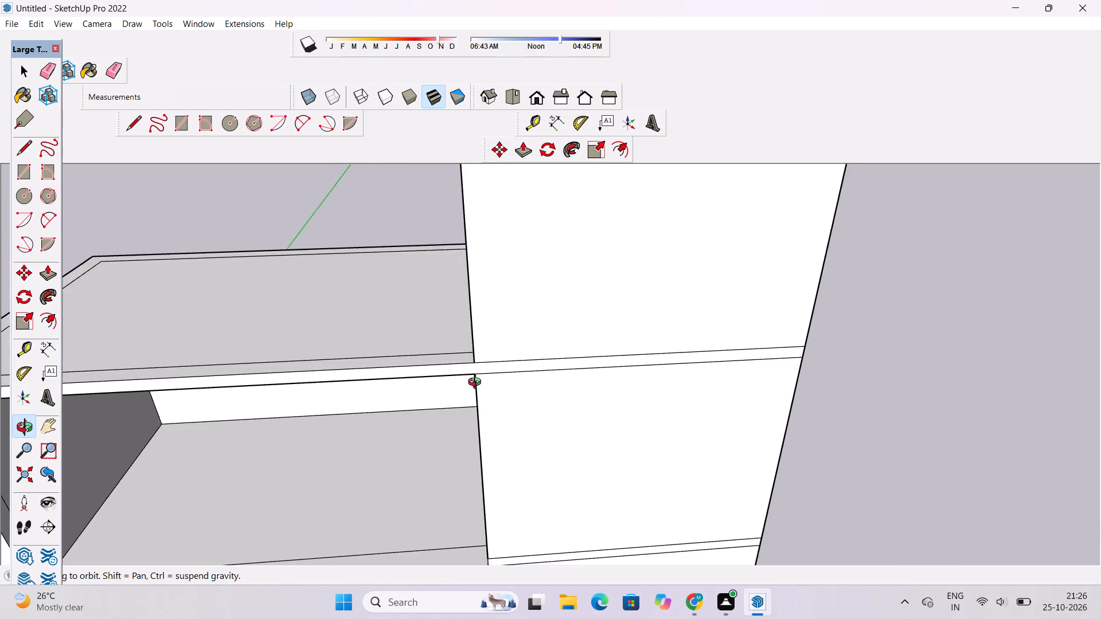
left_click_drag(477, 383, 472, 342)
scroll(472, 335, "down", 3)
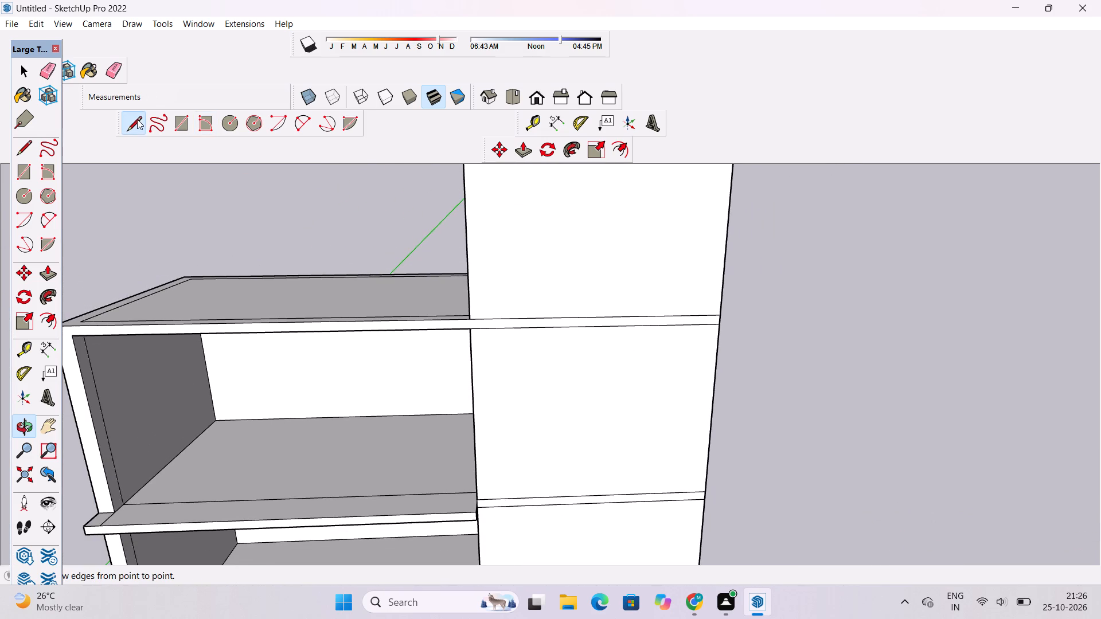
left_click(137, 119)
scroll(448, 316, "up", 5)
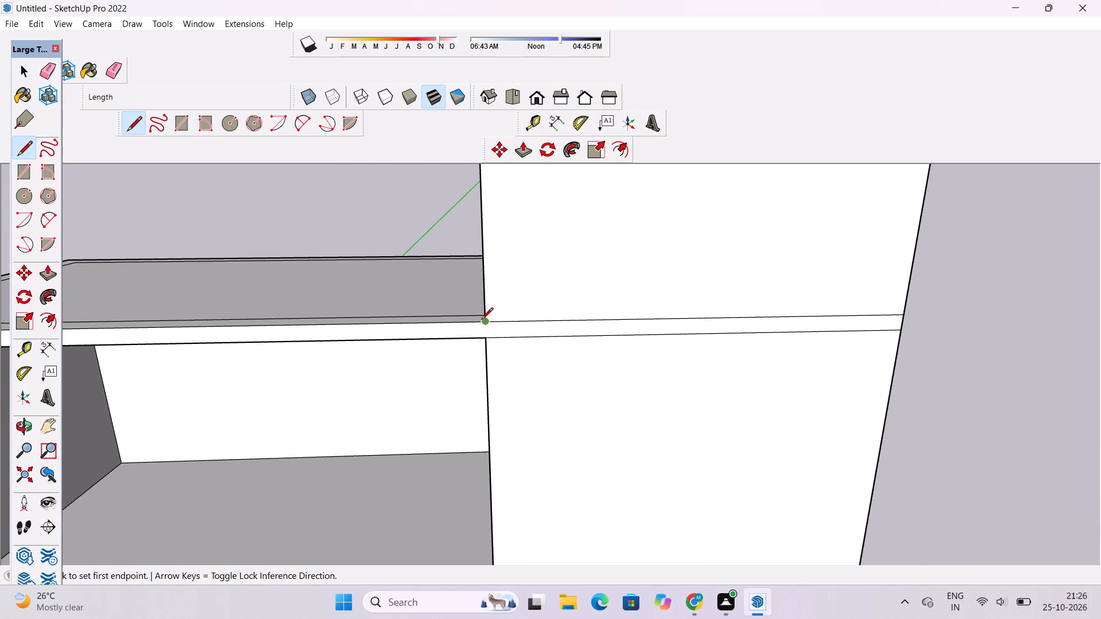
left_click(486, 320)
left_click(487, 344)
Examine the front facade and the slab lines crossing the enclosed rooms' wall from several angles.
key("space")
key("o")
scroll(563, 268, "down", 4)
scroll(529, 399, "down", 5)
scroll(530, 518, "up", 3)
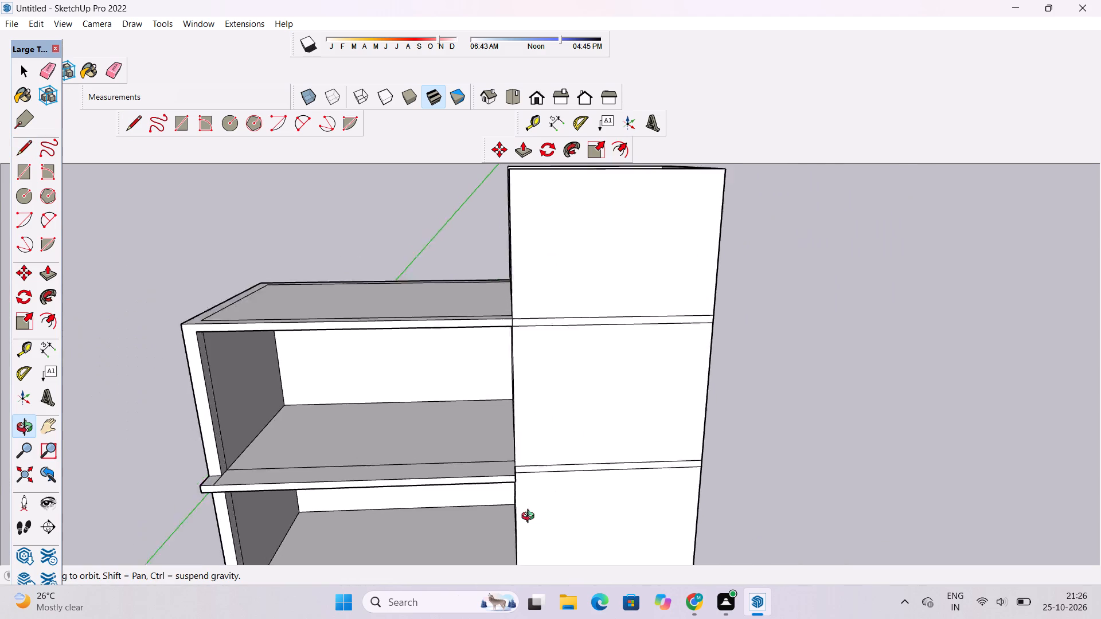
scroll(530, 518, "up", 2)
left_click_drag(457, 468, 524, 408)
scroll(516, 381, "down", 4)
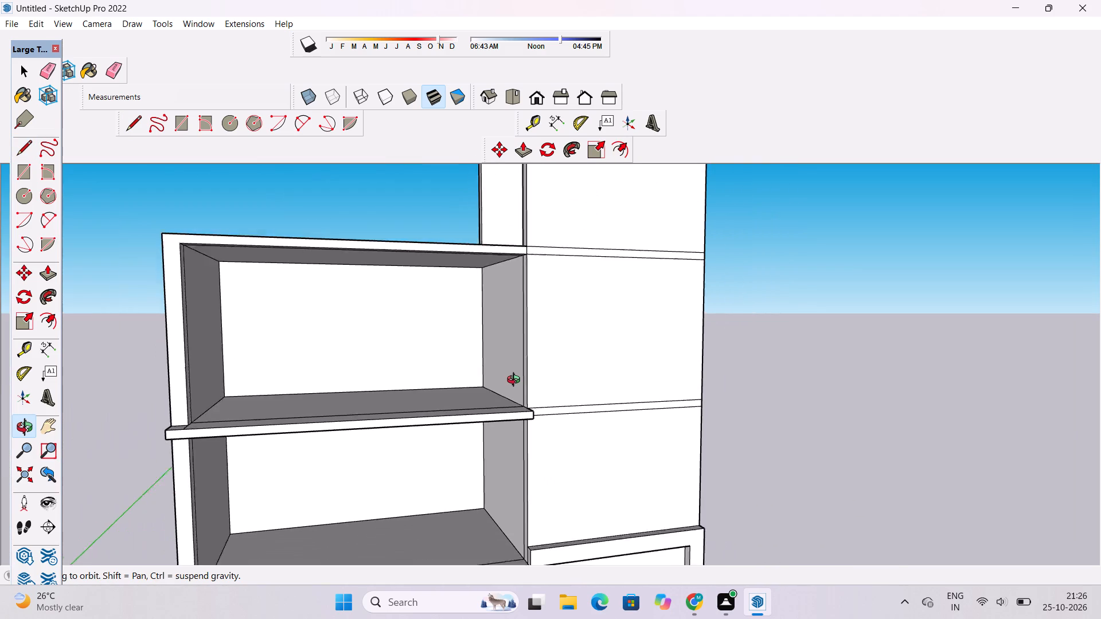
scroll(516, 381, "down", 1)
left_click_drag(550, 408, 479, 421)
scroll(479, 421, "down", 1)
left_click_drag(486, 402, 487, 416, "shift")
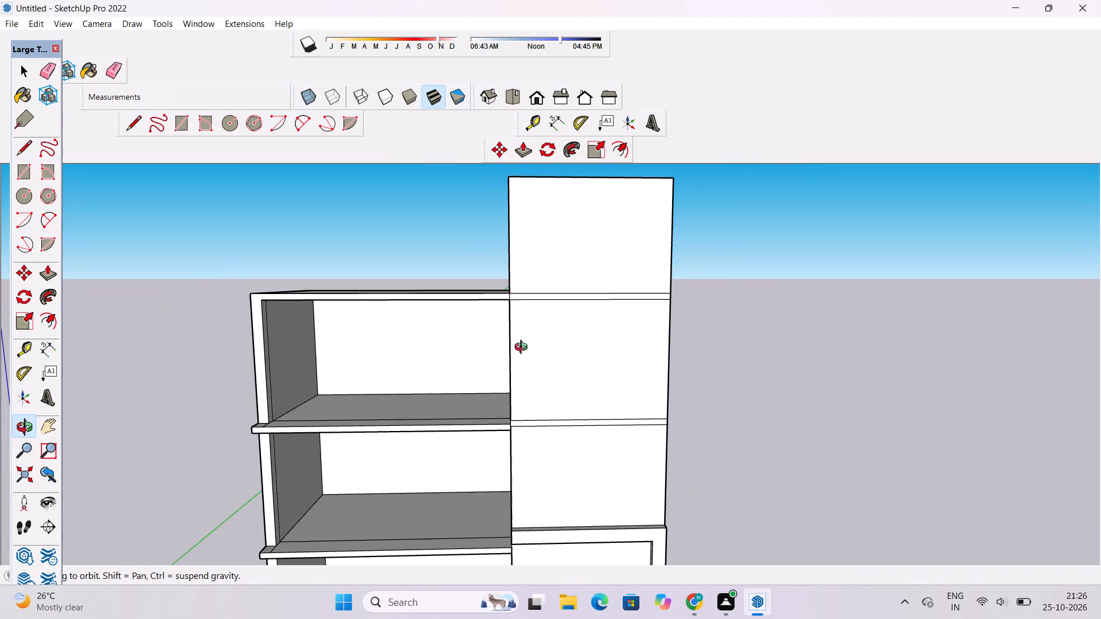
scroll(524, 348, "up", 2)
left_click_drag(524, 351, 499, 377, "shift")
scroll(499, 375, "up", 4)
left_click_drag(506, 353, 434, 366)
scroll(433, 367, "down", 3)
left_click_drag(433, 367, 501, 382)
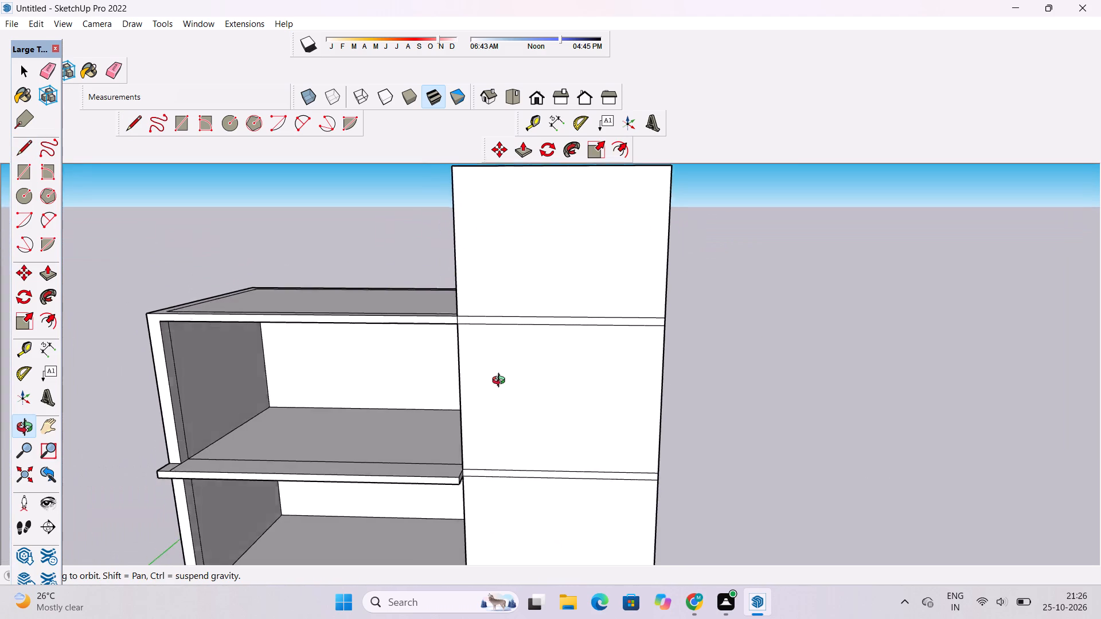
left_click_drag(501, 382, 510, 380)
double_click(504, 387, "shift")
scroll(503, 381, "down", 2)
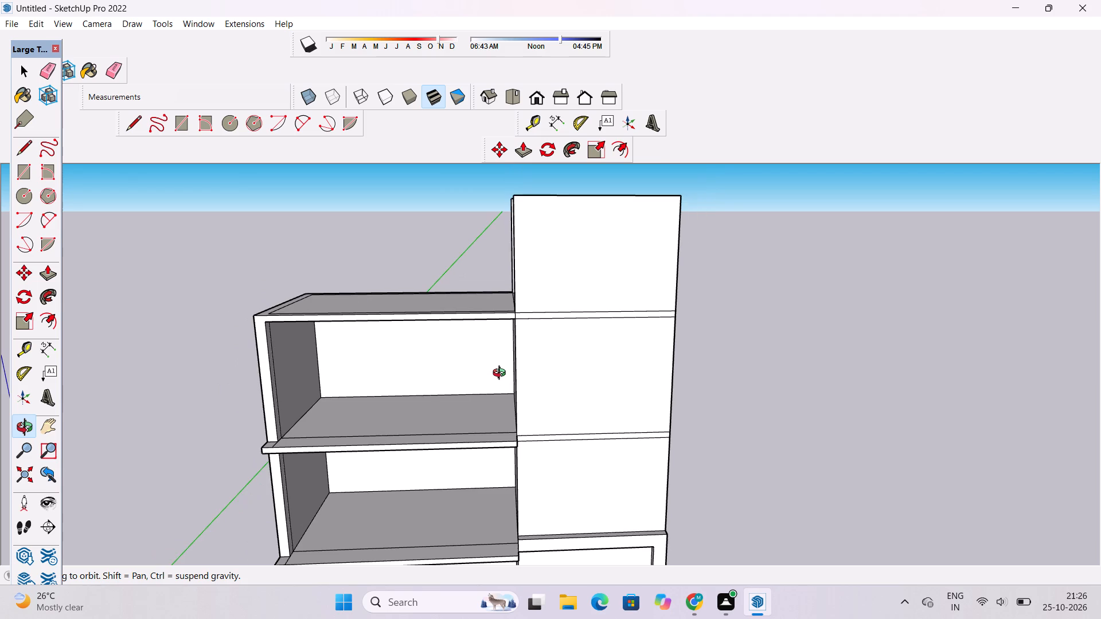
scroll(502, 374, "down", 3)
left_click_drag(502, 374, 494, 374, "shift")
scroll(494, 374, "down", 3)
scroll(523, 363, "up", 4, "shift")
left_click_drag(513, 363, 464, 375, "shift")
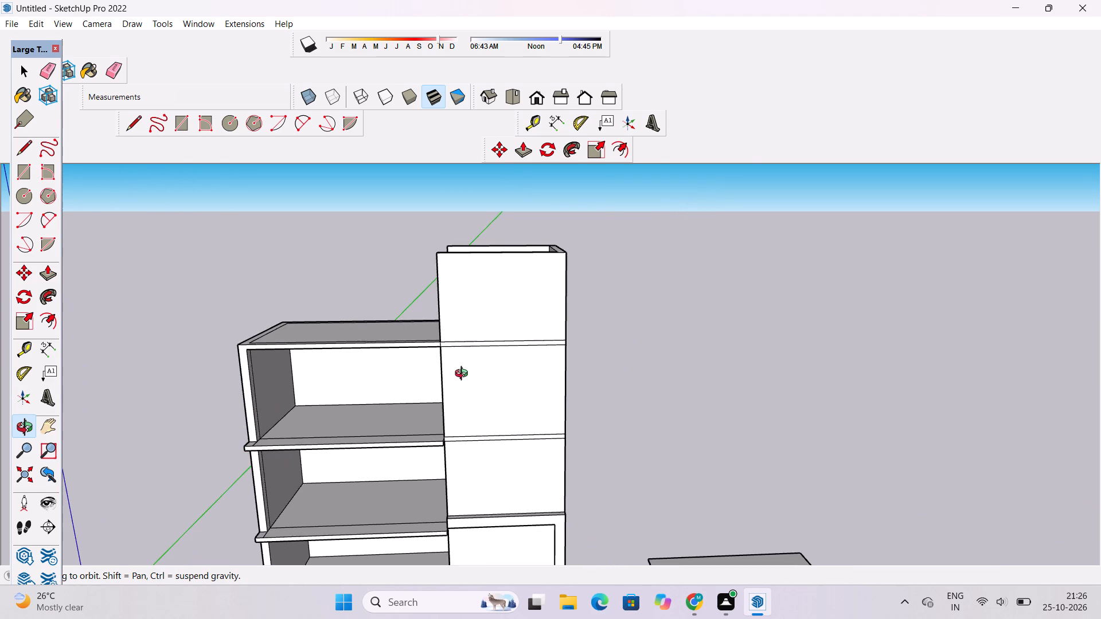
left_click_drag(465, 373, 481, 389)
Erase the two roof-slab lines and their leftover stubs from the front face of the enclosed rooms' wall.
key("e")
left_click_drag(493, 316, 487, 358)
scroll(428, 286, "down", 4)
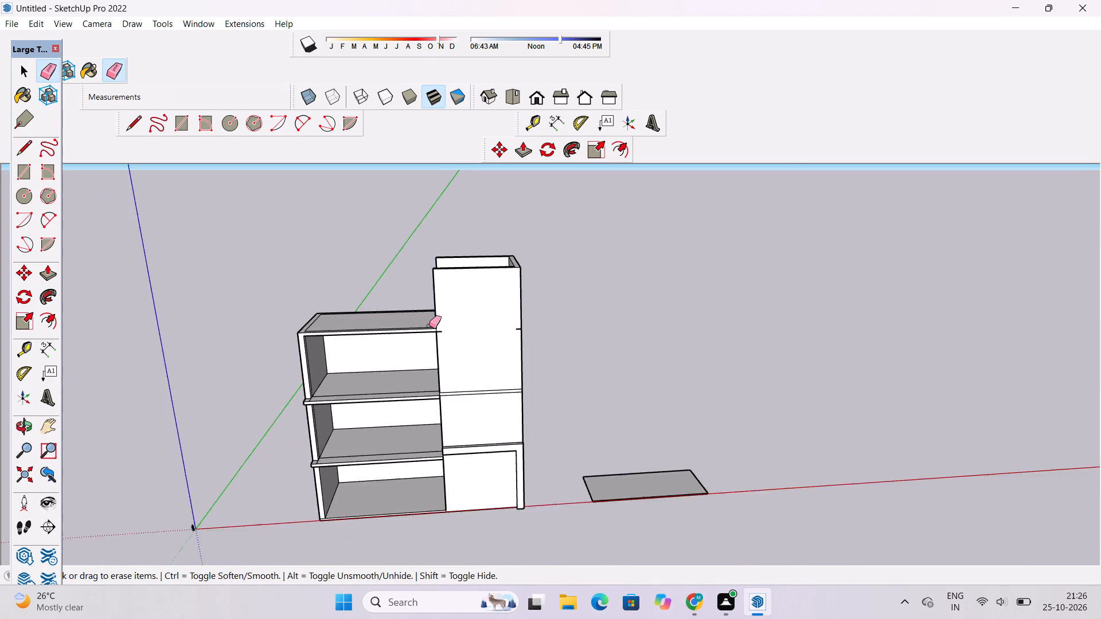
scroll(429, 326, "up", 11)
left_click_drag(452, 322, 452, 330)
scroll(433, 304, "down", 6)
scroll(439, 323, "up", 12)
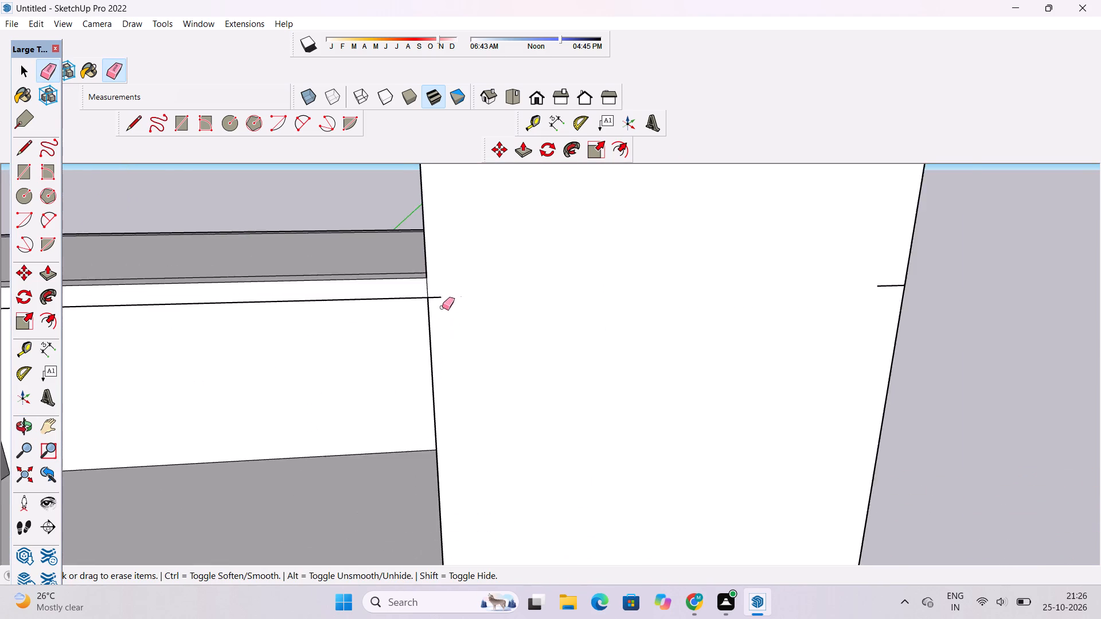
scroll(442, 307, "up", 4)
left_click_drag(440, 278, 430, 296)
scroll(424, 296, "down", 17)
scroll(537, 283, "up", 11)
left_click_drag(595, 249, 594, 279)
scroll(599, 244, "down", 12)
Erase the two third-storey floor slab lines and their leftover stubs from the enclosed rooms' front wall.
scroll(518, 398, "up", 5)
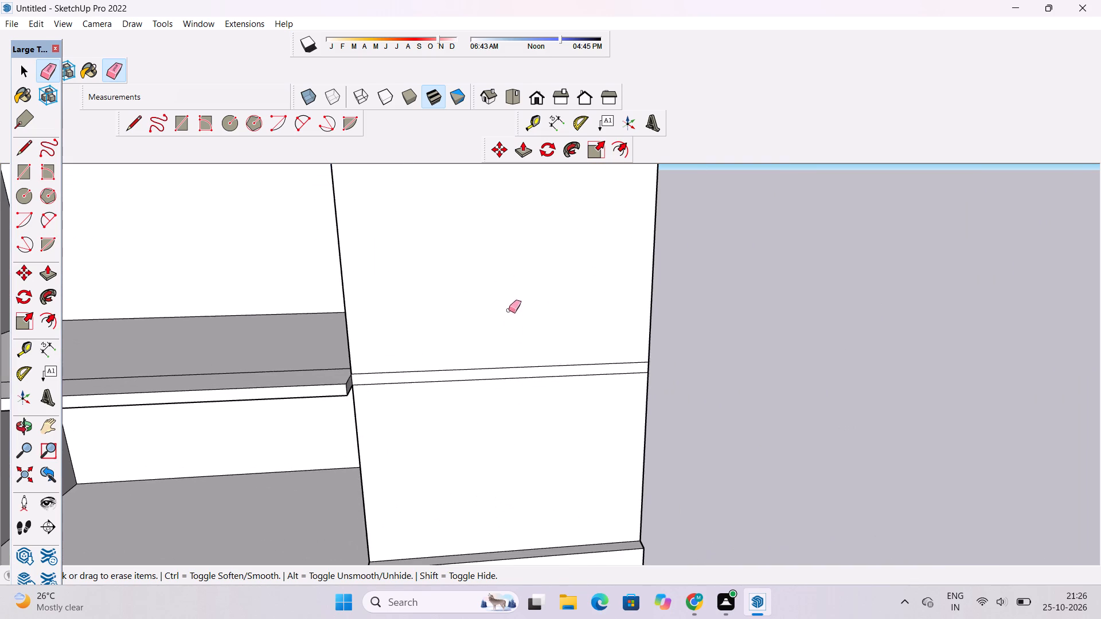
left_click_drag(509, 310, 517, 382)
scroll(362, 395, "up", 5)
left_click_drag(362, 343, 366, 392)
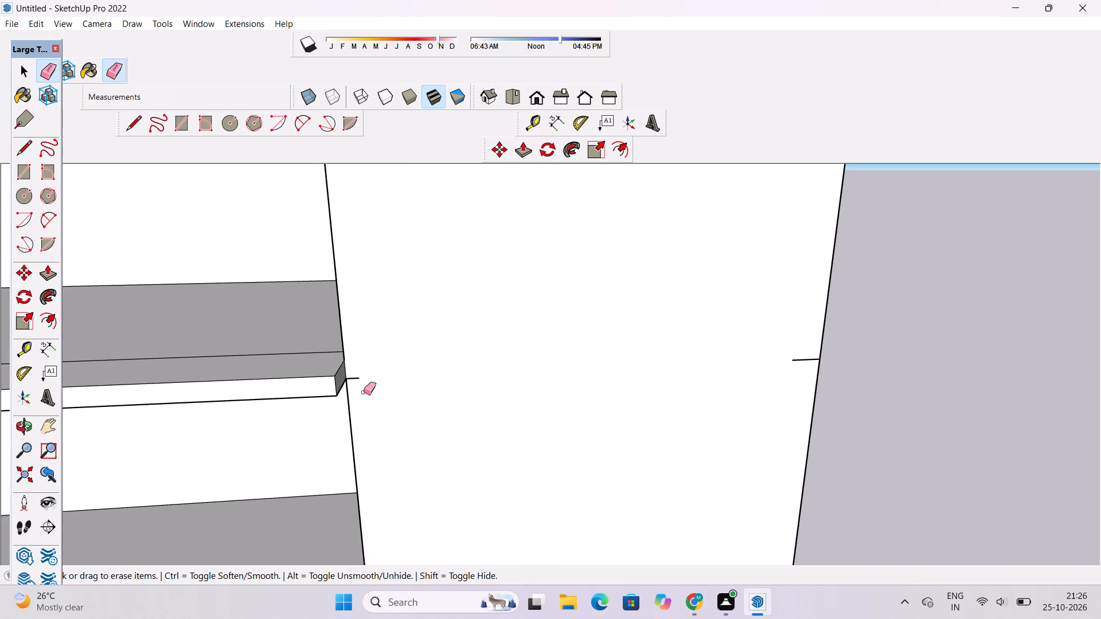
scroll(352, 354, "down", 6)
scroll(354, 362, "up", 11)
left_click_drag(356, 348, 356, 391)
scroll(332, 360, "down", 12)
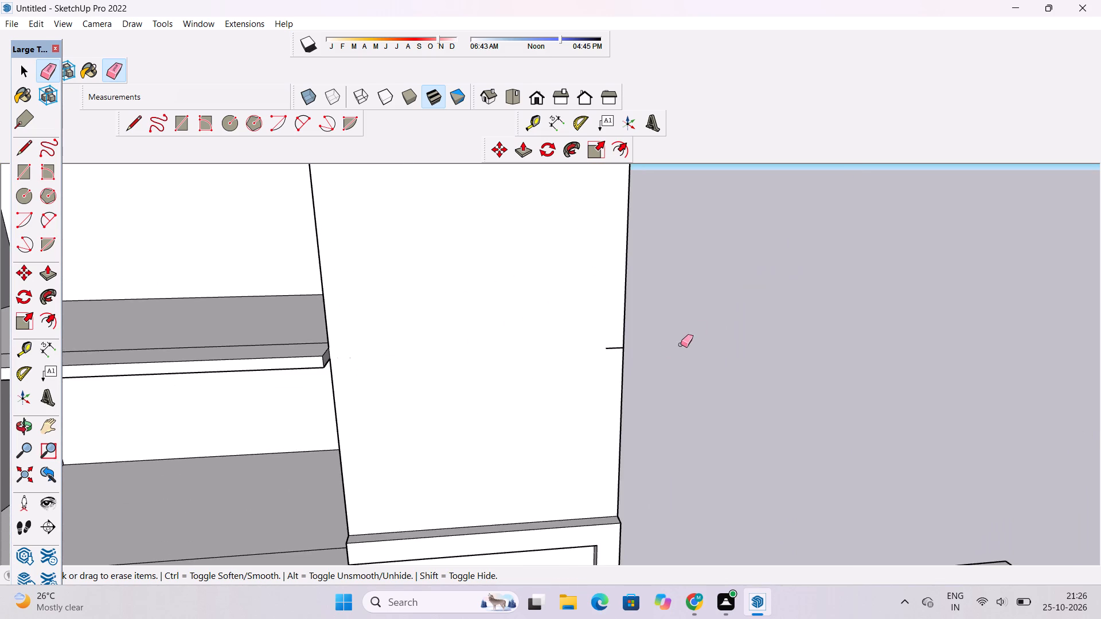
scroll(608, 357, "up", 4)
left_click_drag(616, 323, 616, 361)
scroll(590, 366, "down", 11)
Erase the two horizontal slab lines from the outer side face of the enclosed rooms' wall.
key("o")
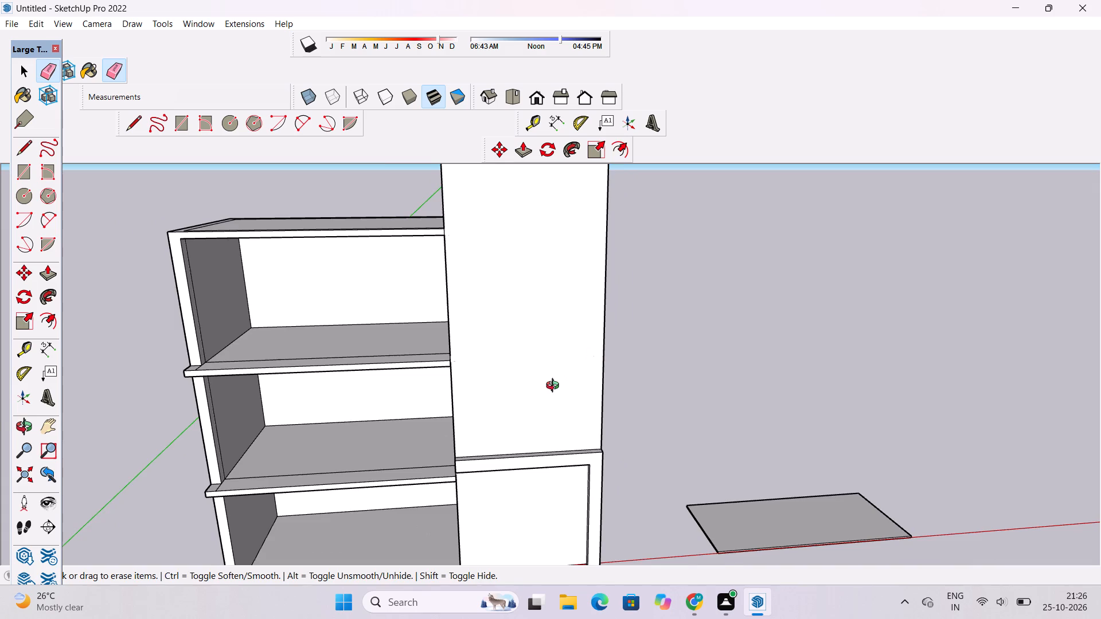
left_click_drag(549, 394, 377, 436)
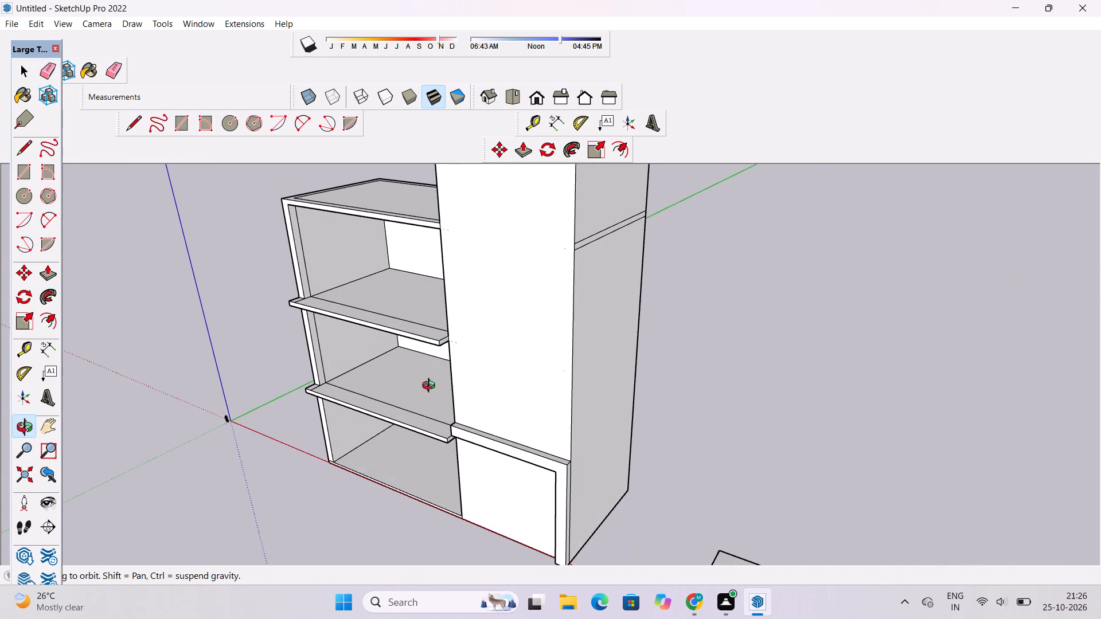
left_click_drag(459, 352, 447, 447, "shift")
left_click_drag(527, 411, 492, 343)
left_click_drag(537, 313, 524, 345, "shift")
scroll(533, 347, "up", 4)
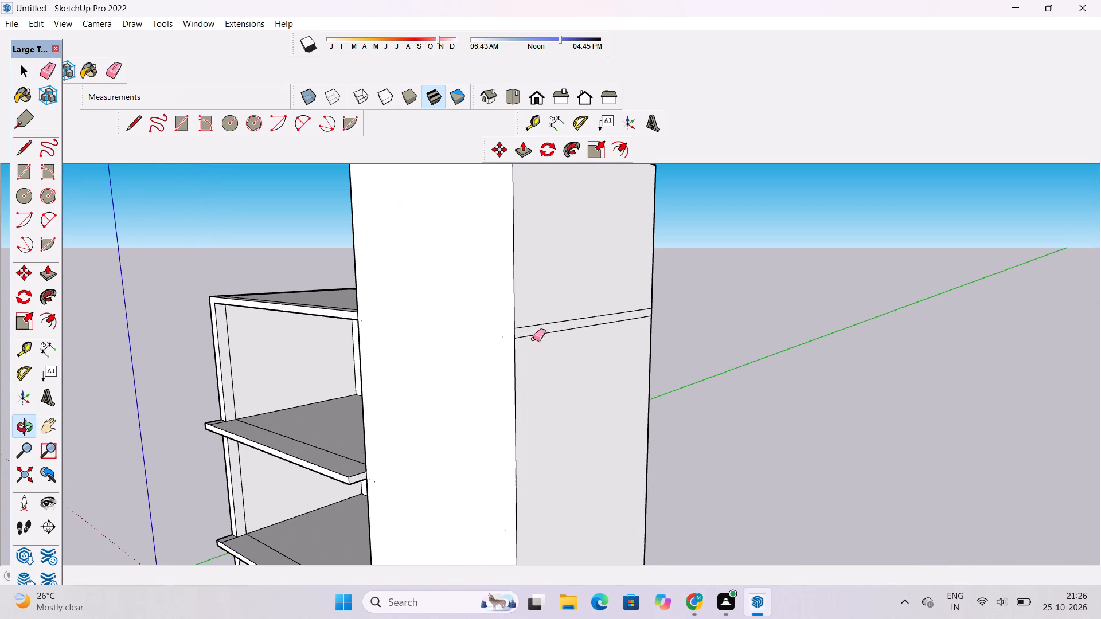
key("e")
left_click_drag(567, 258, 564, 368)
scroll(585, 301, "down", 6)
Examine the cleaned front and side faces of the enclosed rooms' tower from several angles.
key("o")
left_click_drag(463, 381, 490, 382)
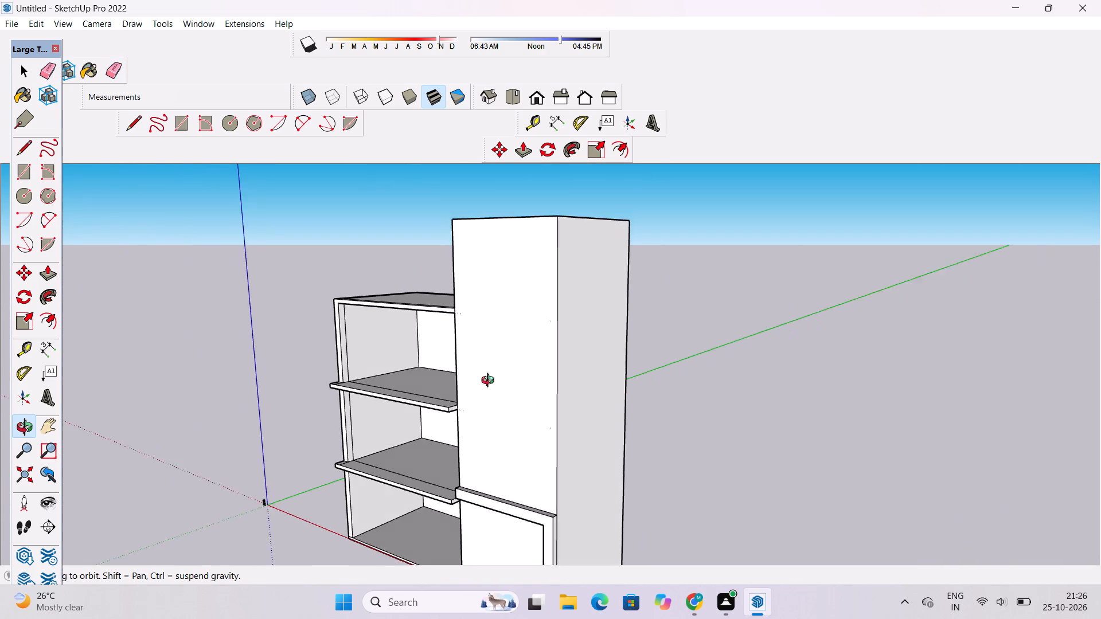
left_click_drag(490, 382, 599, 354)
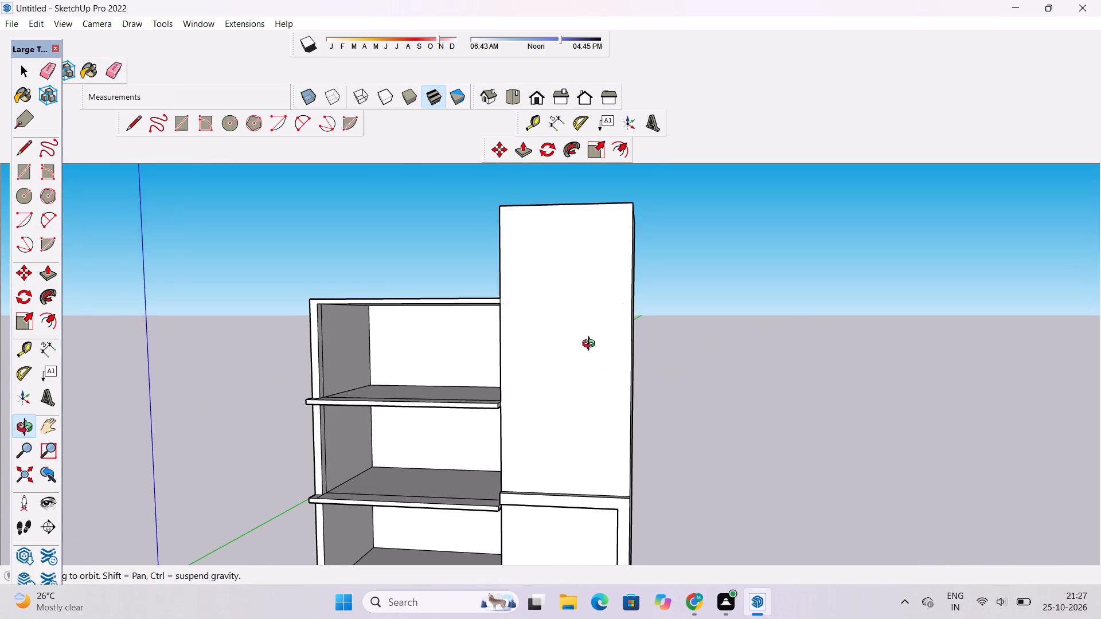
left_click_drag(591, 345, 559, 355, "shift")
left_click_drag(558, 356, 590, 358)
left_click_drag(567, 360, 568, 375)
left_click_drag(548, 383, 576, 389, "shift")
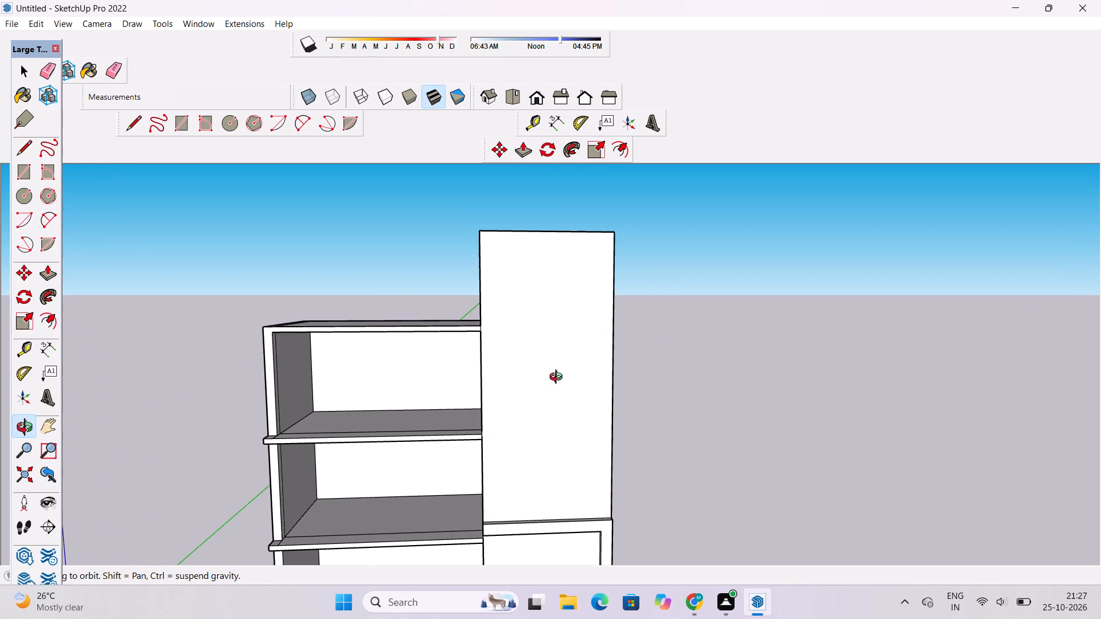
left_click(537, 357)
scroll(537, 347, "down", 3)
left_click_drag(547, 330, 530, 333, "shift")
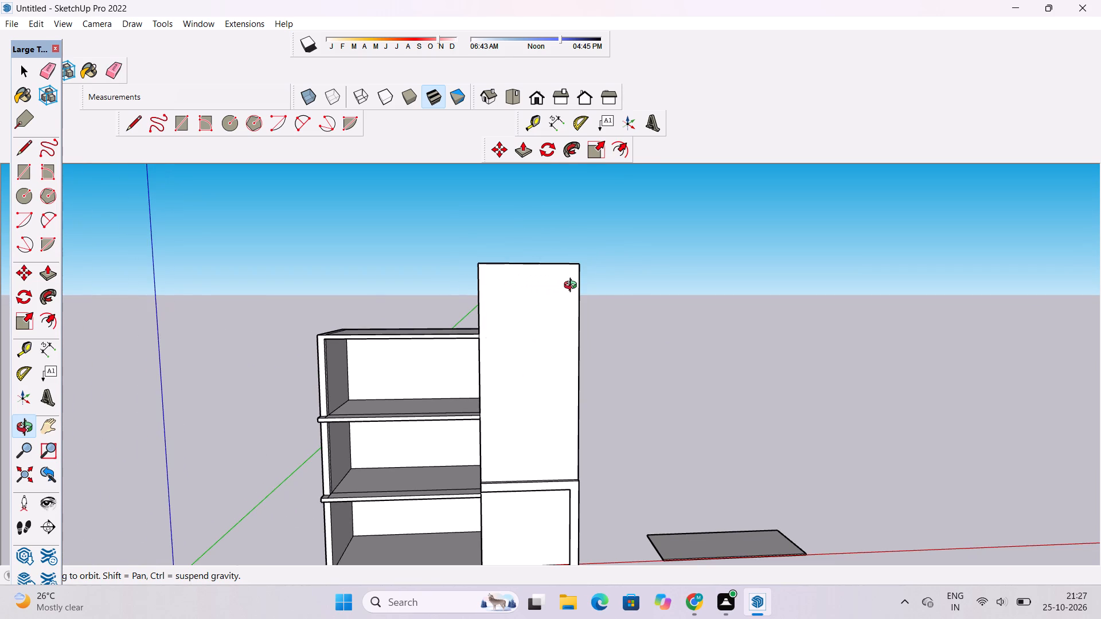
left_click_drag(573, 287, 555, 293, "shift")
Push/Pull the top face of the enclosed rooms' raised walls up by 5'.
left_click_drag(486, 302, 485, 315)
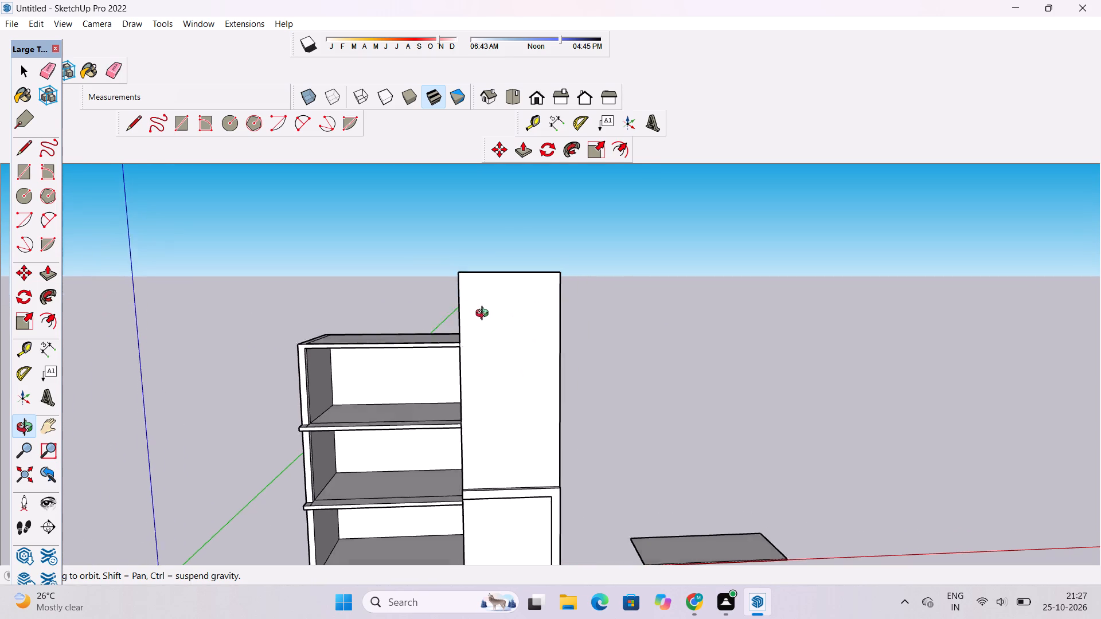
left_click_drag(485, 315, 485, 417)
scroll(537, 287, "up", 3)
left_click_drag(541, 319, 548, 375, "shift")
left_click_drag(546, 381, 527, 363)
left_click_drag(528, 353, 527, 379, "shift")
scroll(526, 380, "up", 5)
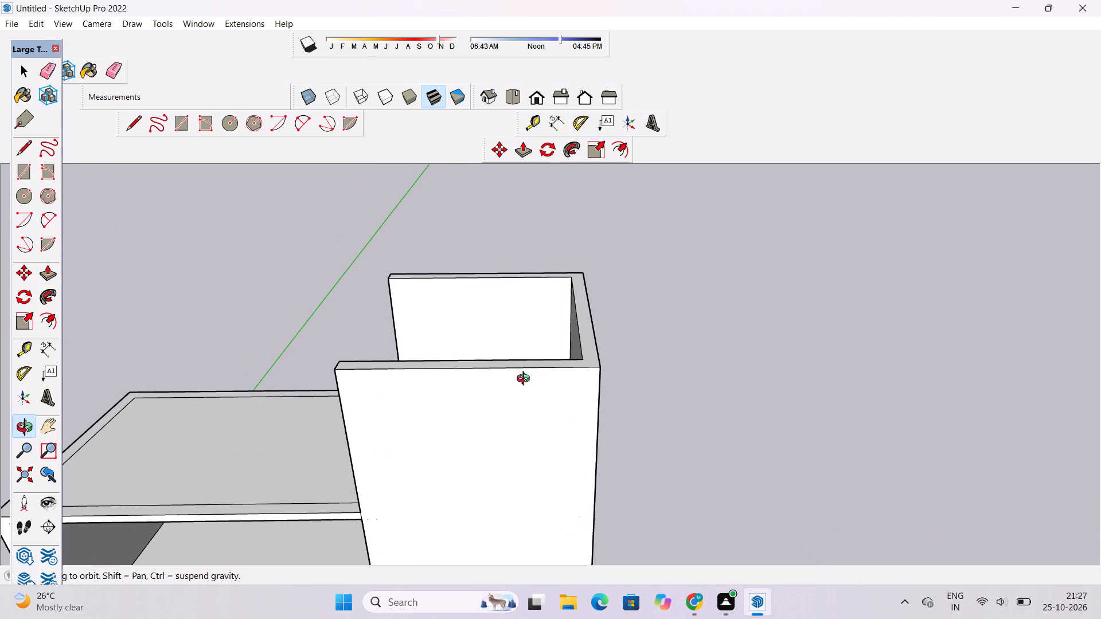
key("p")
left_click(588, 362)
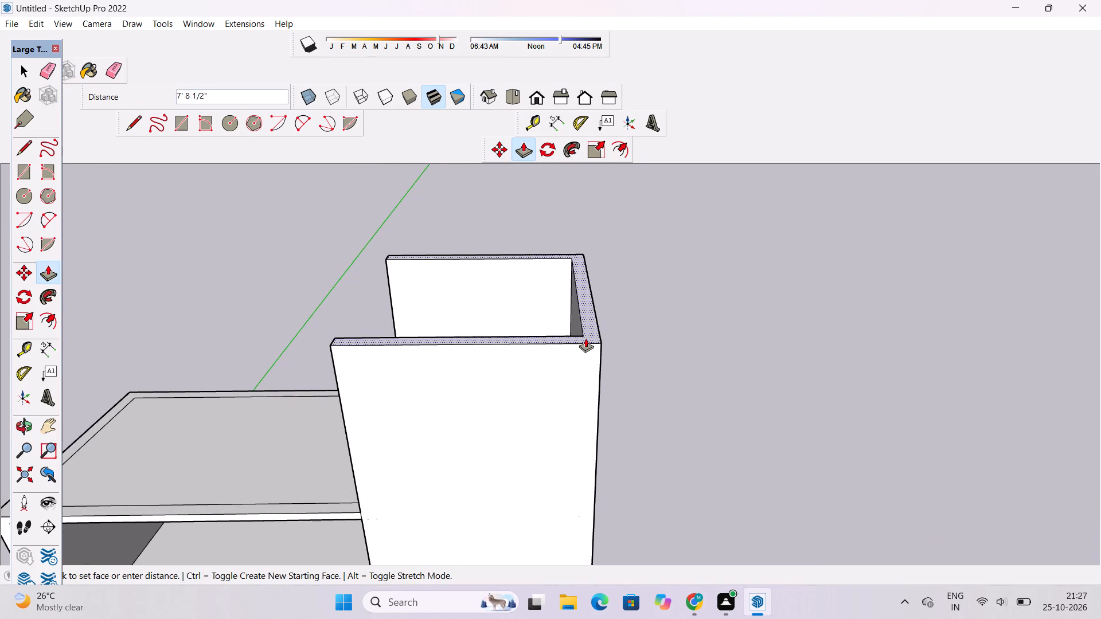
type("5'")
key("Return")
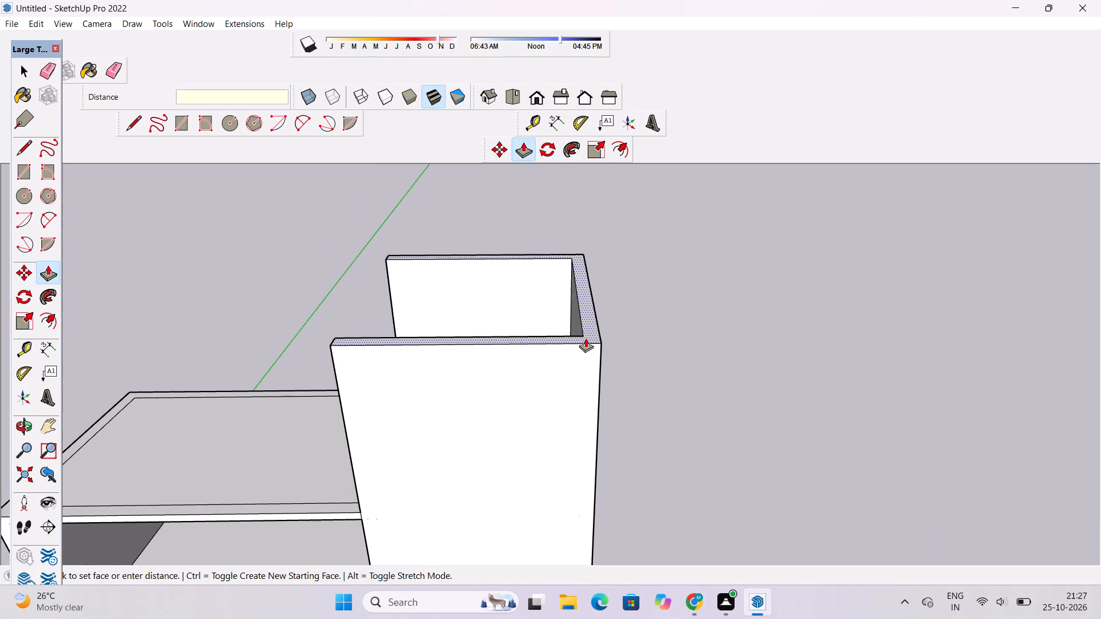
key("space")
Place a vertical guide on the enclosed rooms' front wall, 7' in from its outer vertical edge.
type("o")
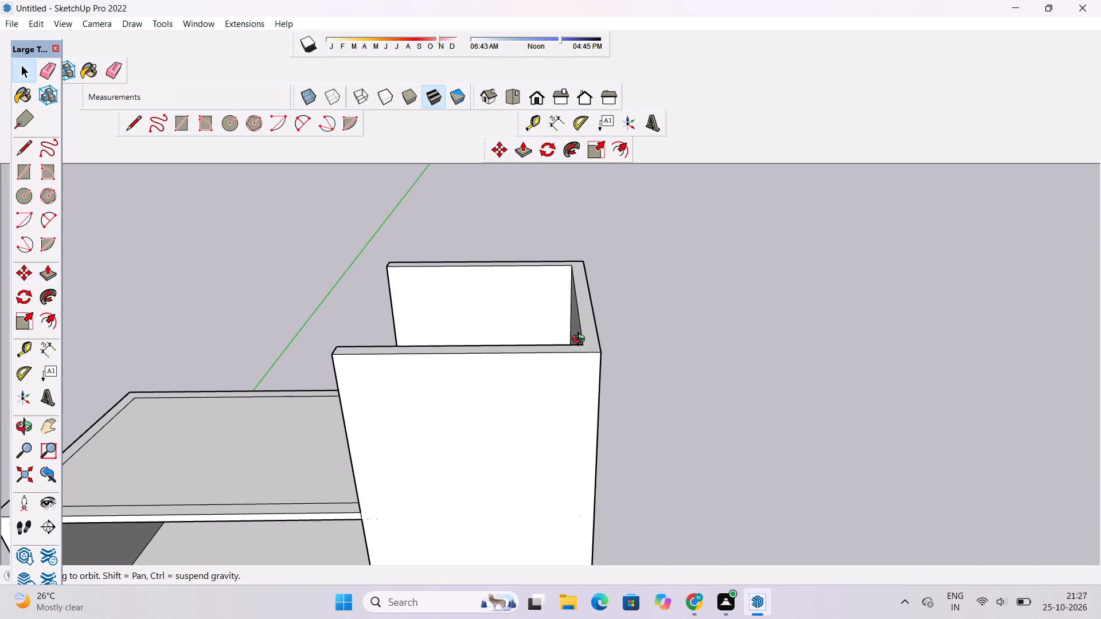
scroll(601, 330, "down", 3)
left_click_drag(602, 463, 611, 444)
scroll(614, 438, "down", 4)
left_click_drag(577, 495, 587, 395, "shift")
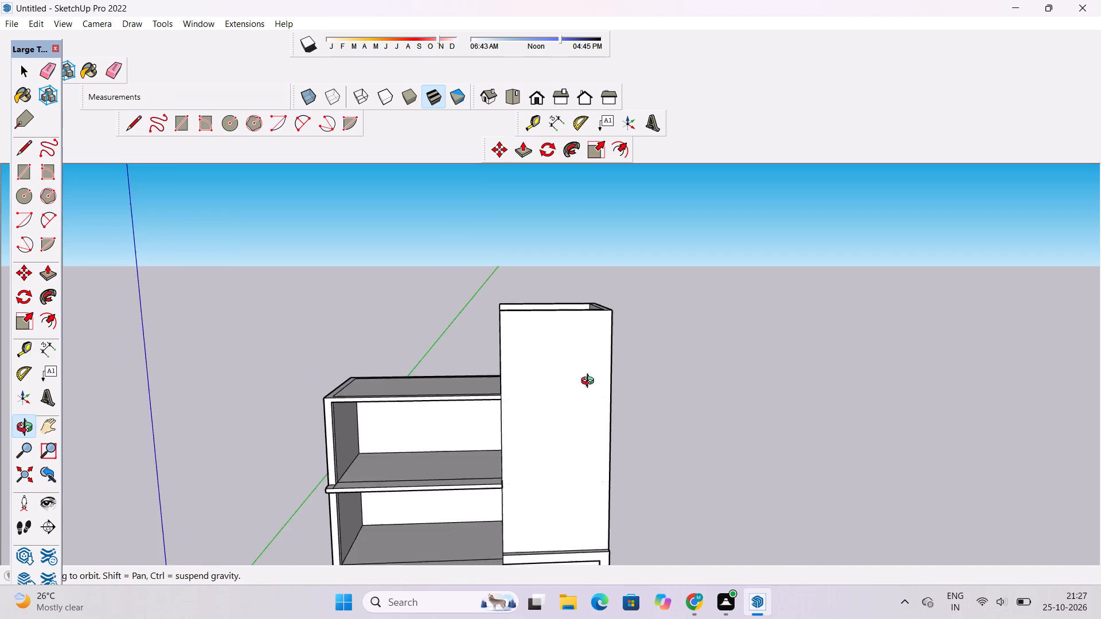
scroll(590, 382, "down", 3)
left_click_drag(606, 464, 595, 408, "shift")
left_click_drag(585, 417, 569, 435, "shift")
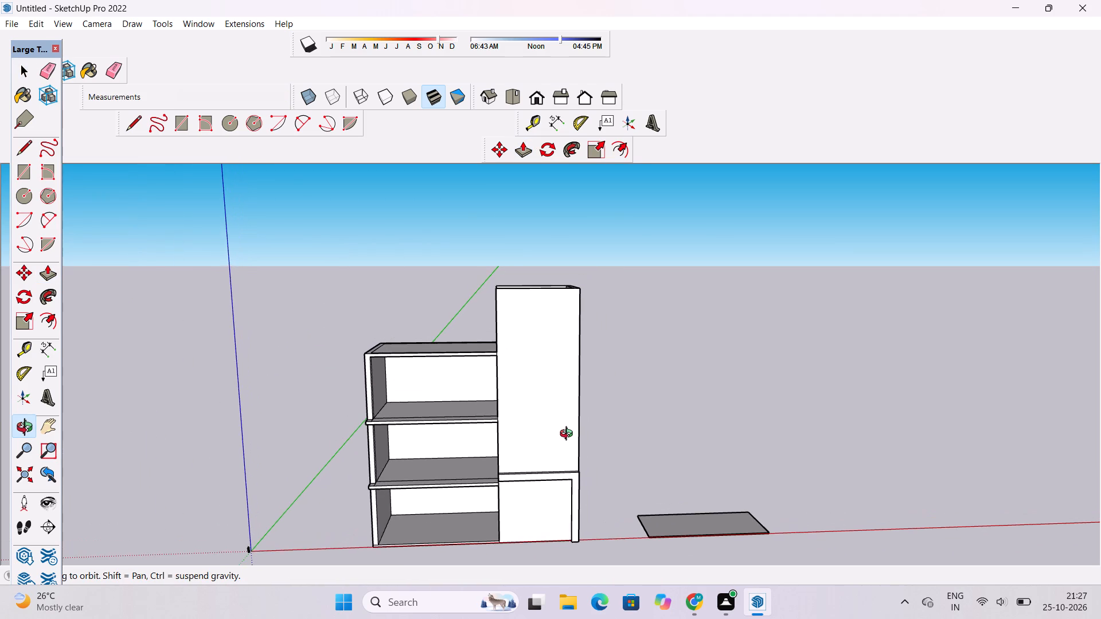
scroll(569, 435, "up", 1)
left_click_drag(566, 425, 555, 428, "shift")
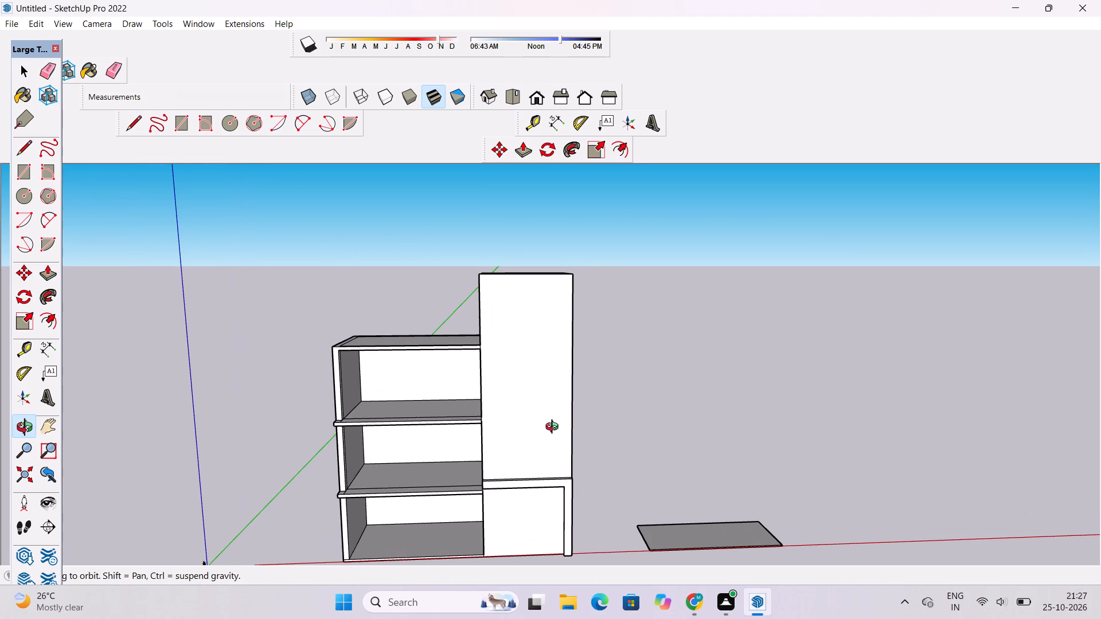
key("t")
left_click(565, 358)
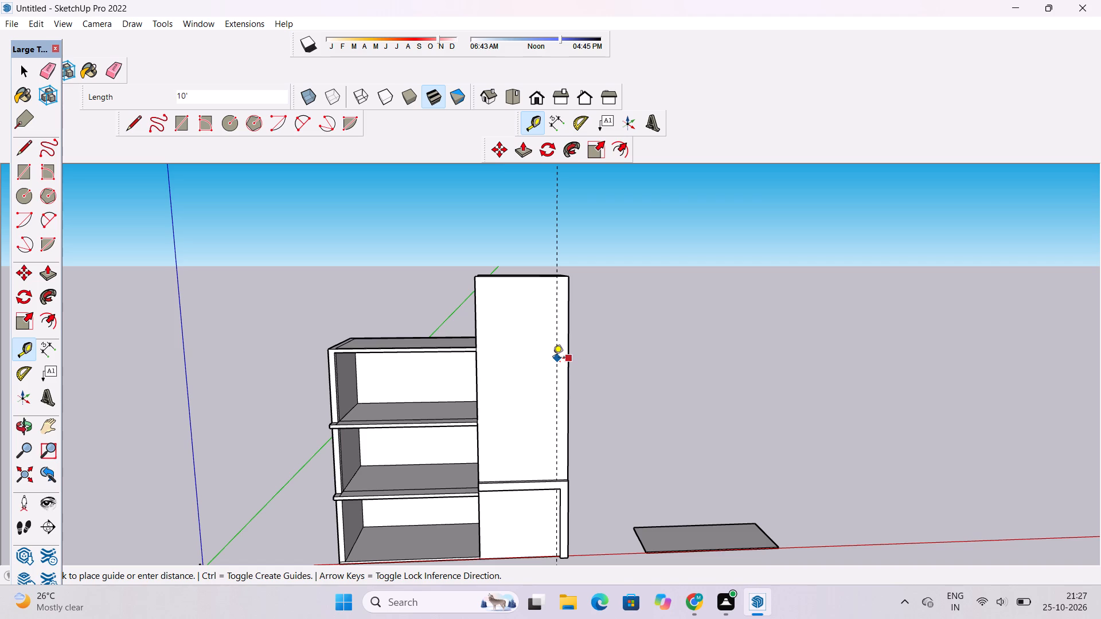
scroll(558, 387, "up", 3)
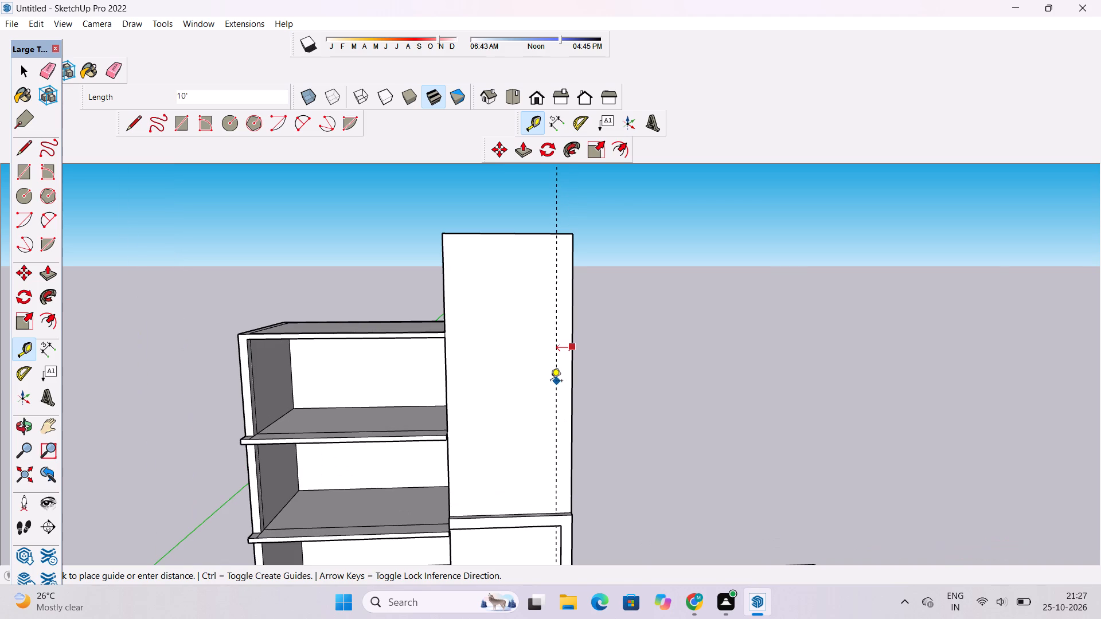
type("7'")
key("Return")
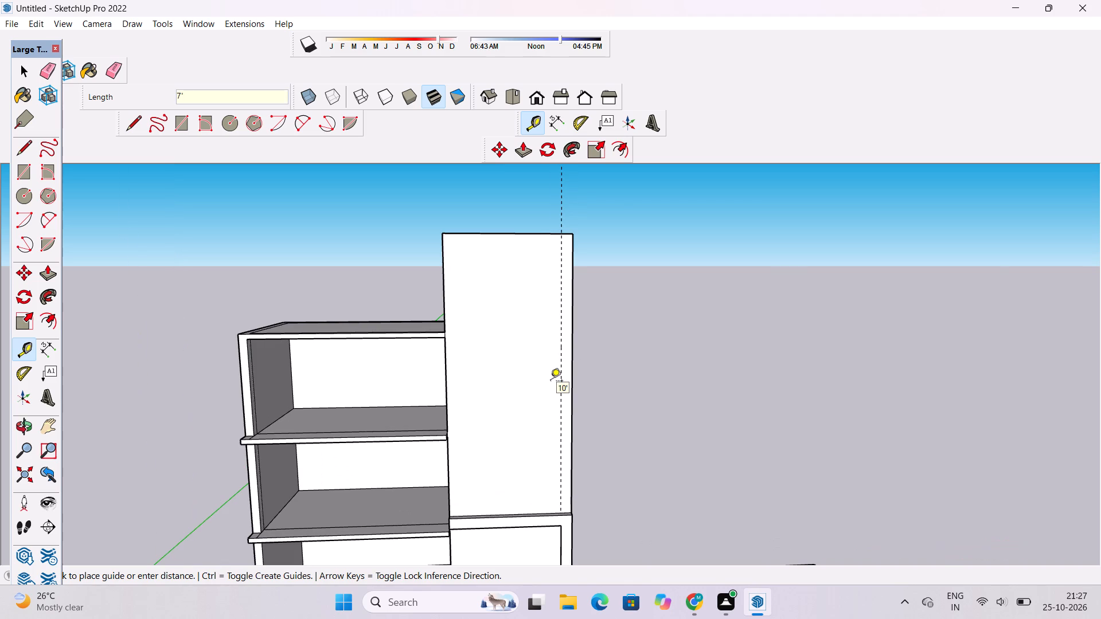
Place a horizontal guide on the enclosed rooms' front wall, 18' below its top edge.
scroll(523, 413, "down", 3)
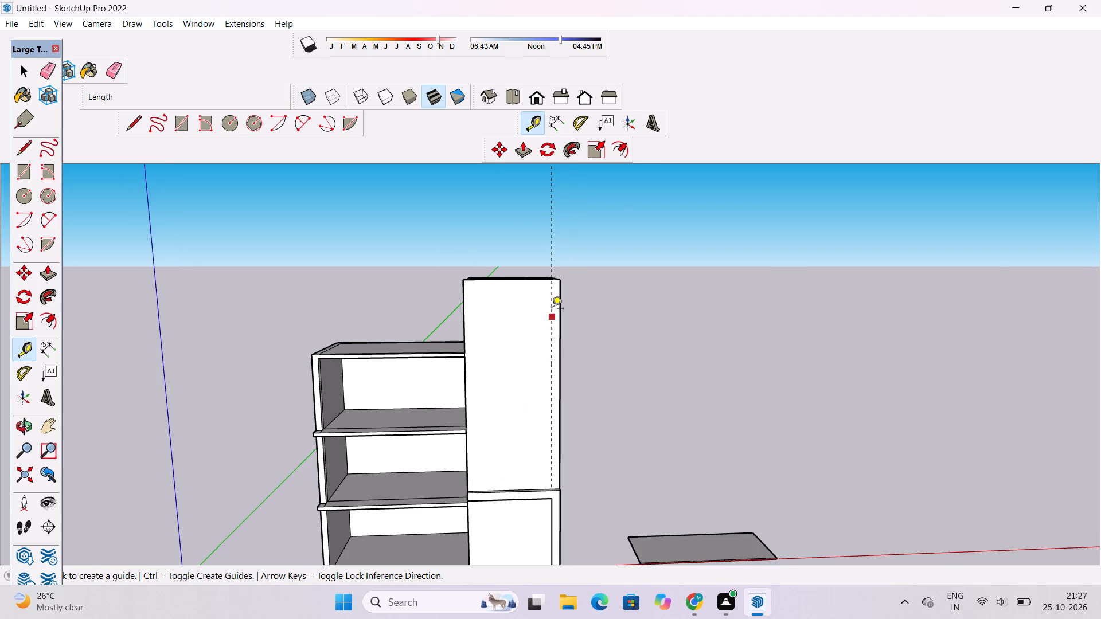
scroll(550, 293, "up", 4)
left_click(532, 275)
scroll(532, 275, "down", 2)
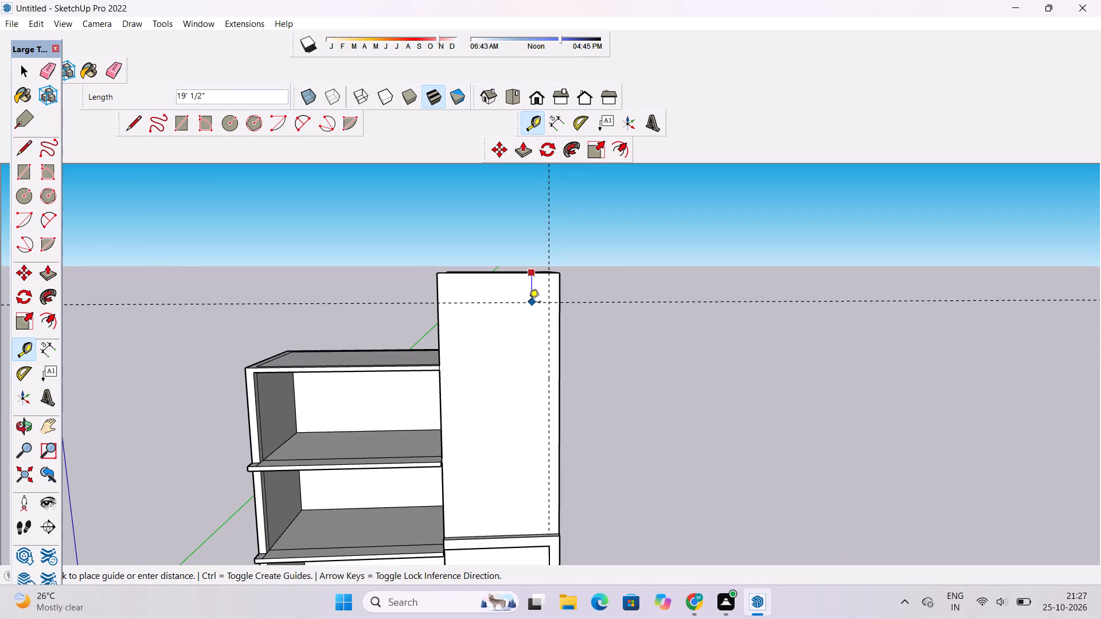
type("18'")
key("Return")
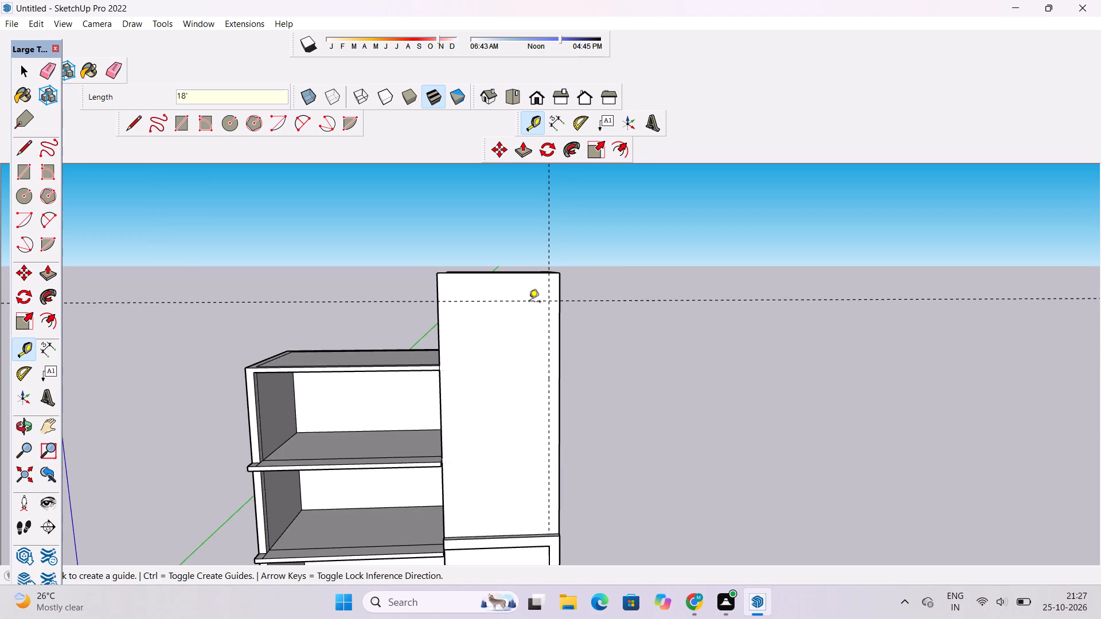
Place a second horizontal guide 5' above the 18' guide on the front wall.
scroll(546, 301, "up", 5)
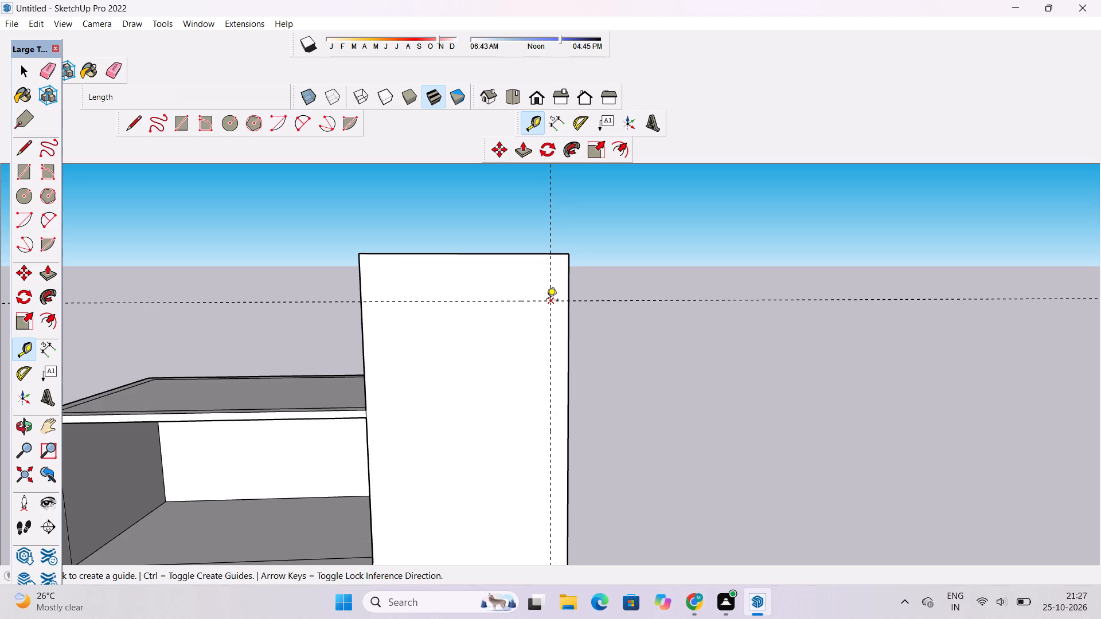
scroll(542, 304, "down", 3)
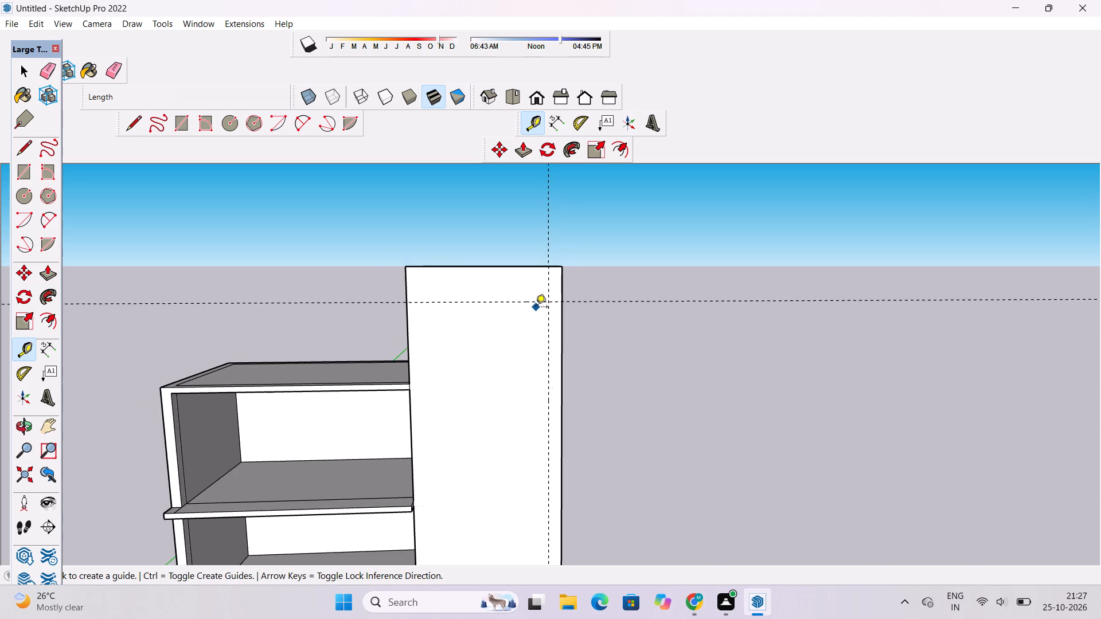
scroll(550, 284, "up", 5)
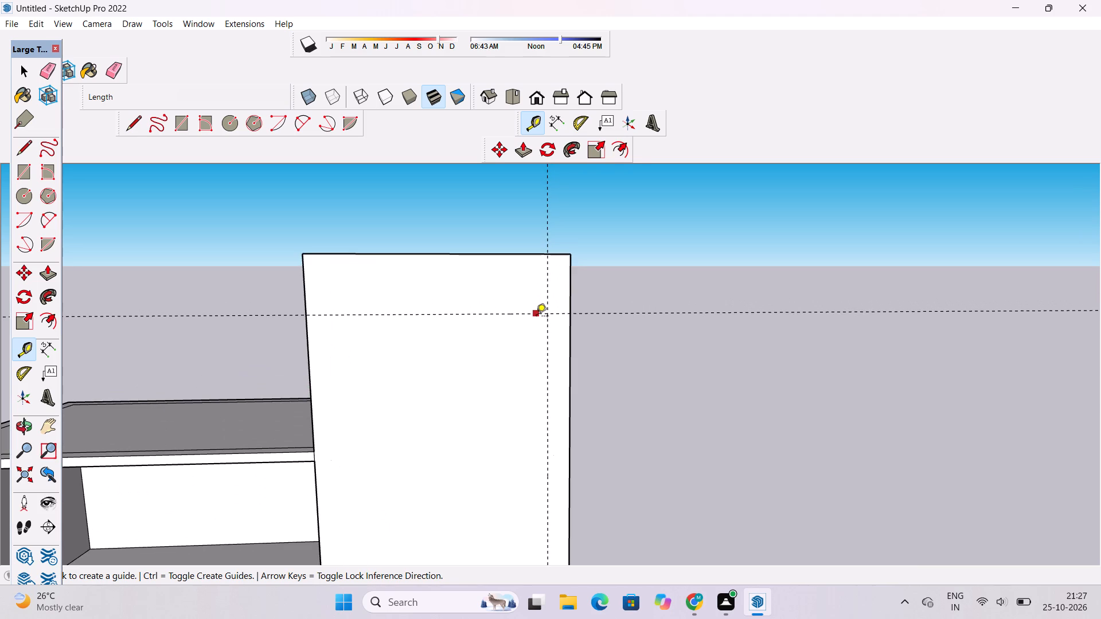
left_click(538, 315)
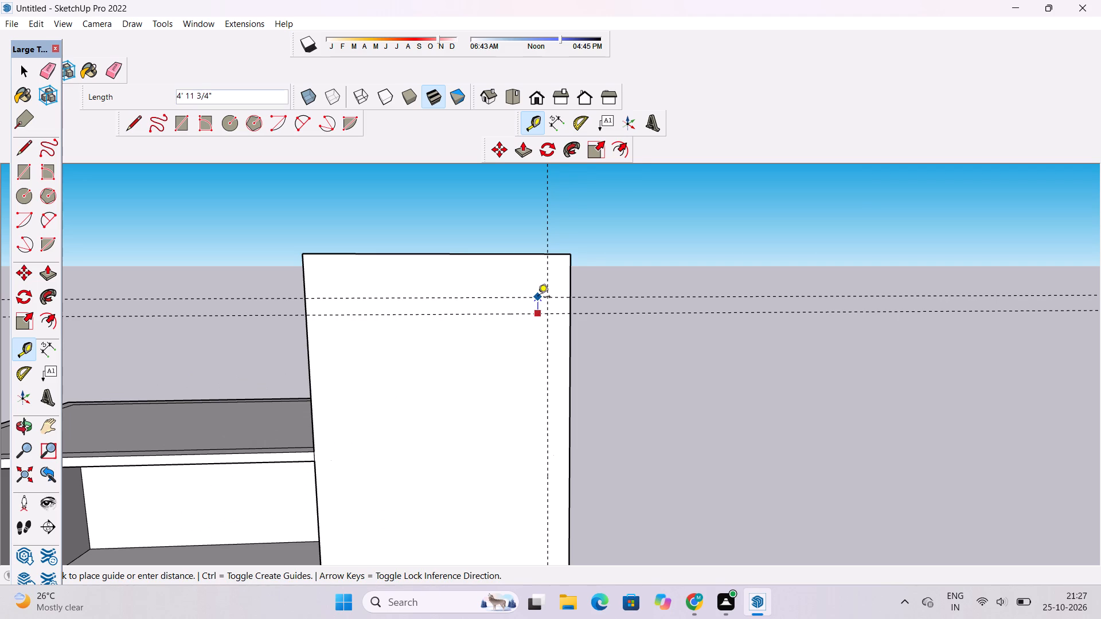
type("5'")
key("Return")
Draw a 5' high rectangle between the two horizontal guides across the full width of the enclosed rooms' front wall.
scroll(484, 284, "down", 4)
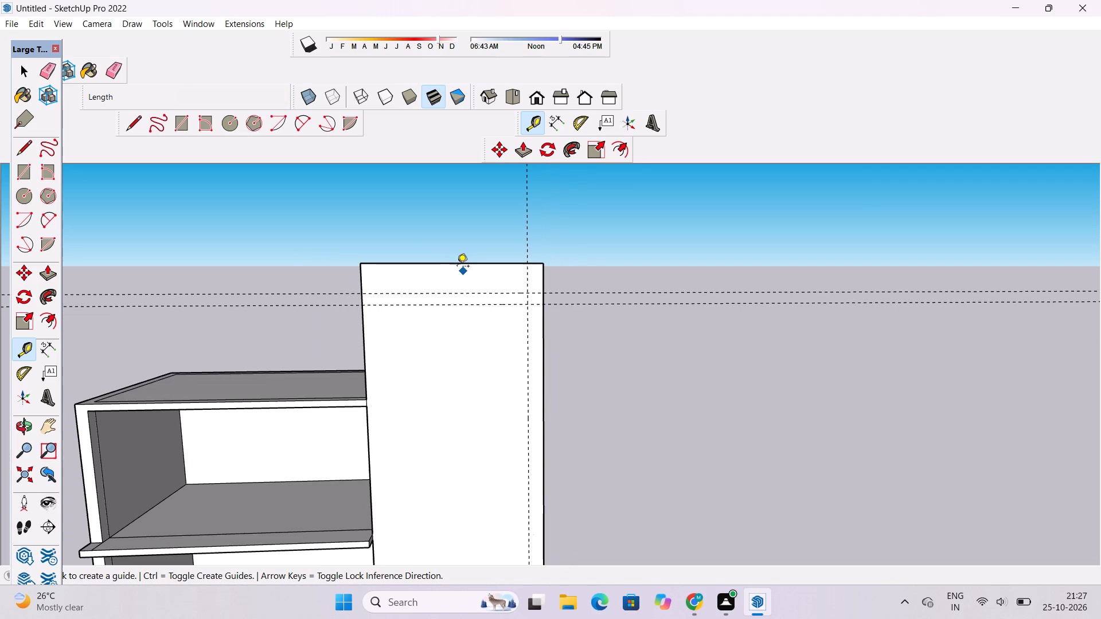
left_click(181, 118)
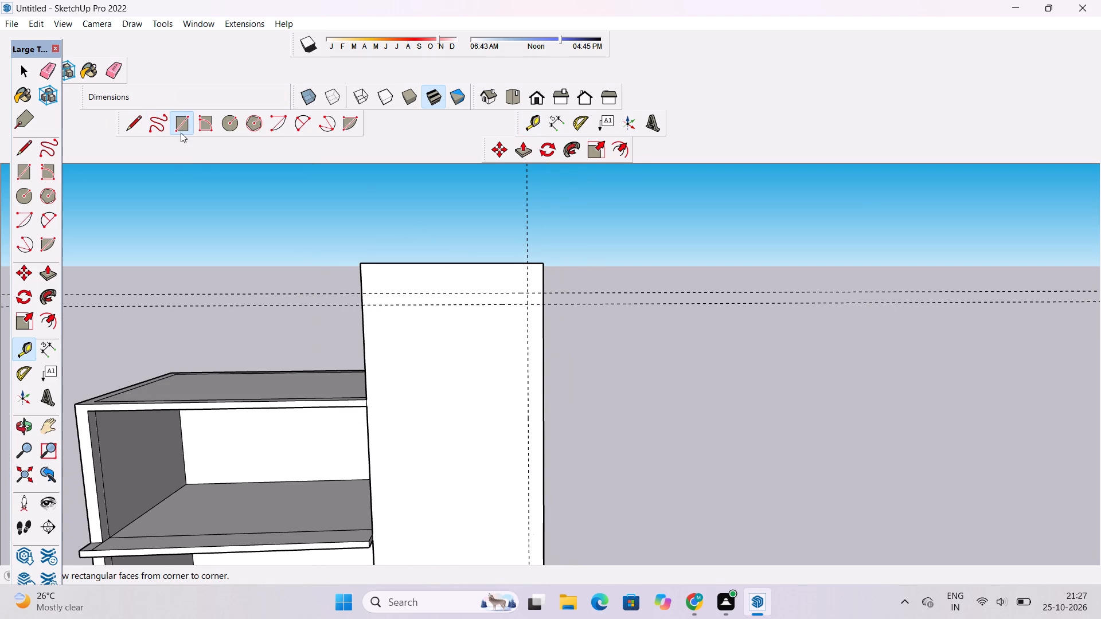
scroll(197, 192, "down", 6)
scroll(349, 309, "up", 2)
scroll(300, 277, "up", 4)
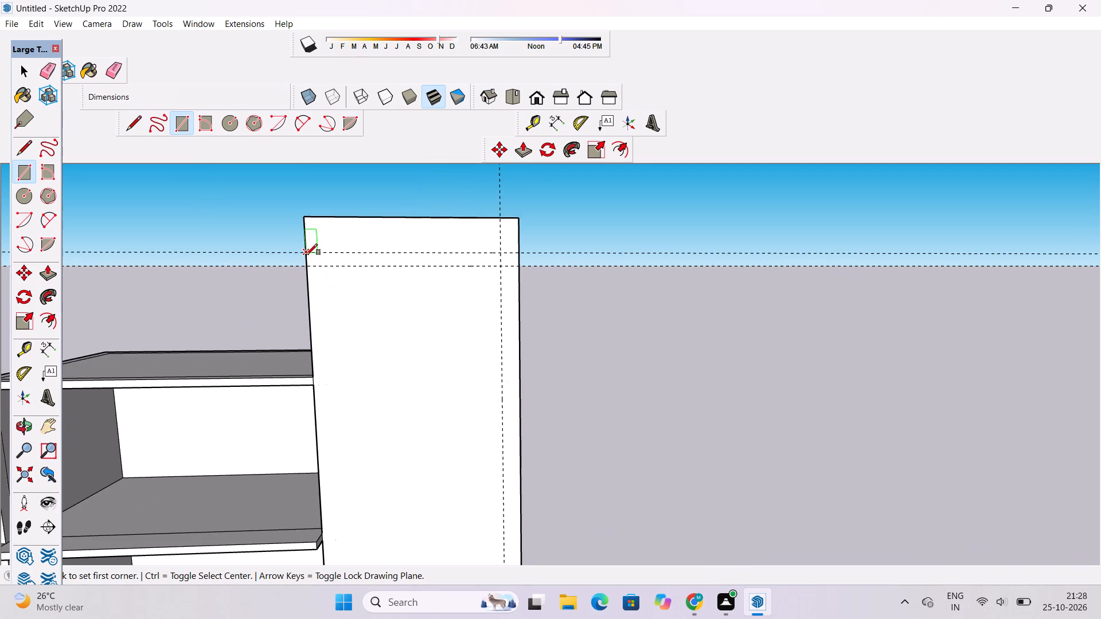
left_click(304, 253)
scroll(304, 253, "down", 4)
scroll(434, 268, "up", 4)
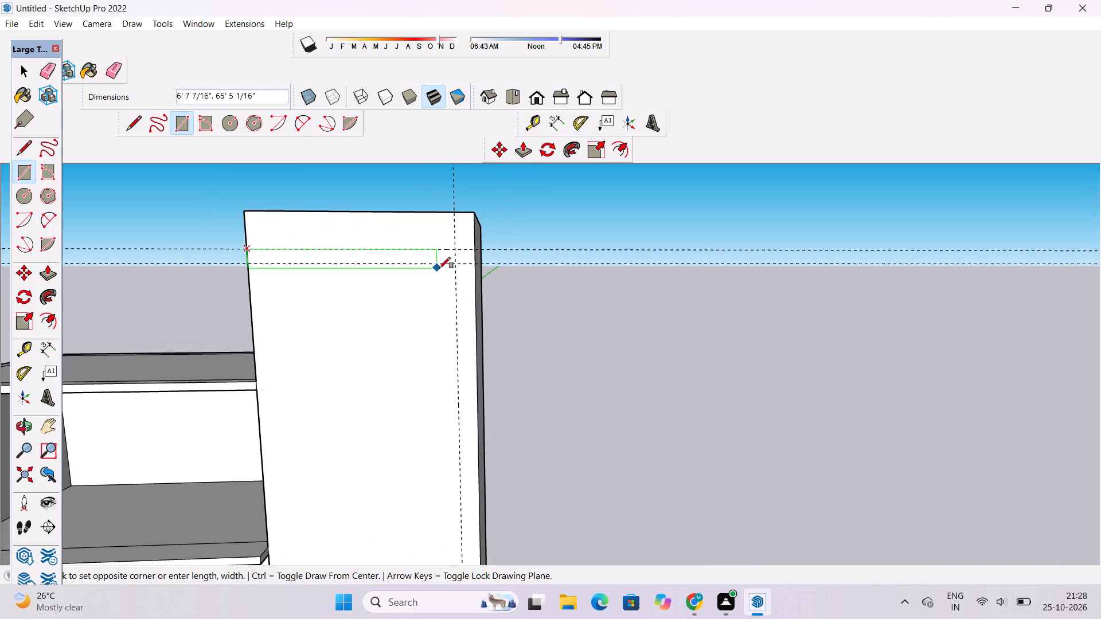
left_click(477, 265)
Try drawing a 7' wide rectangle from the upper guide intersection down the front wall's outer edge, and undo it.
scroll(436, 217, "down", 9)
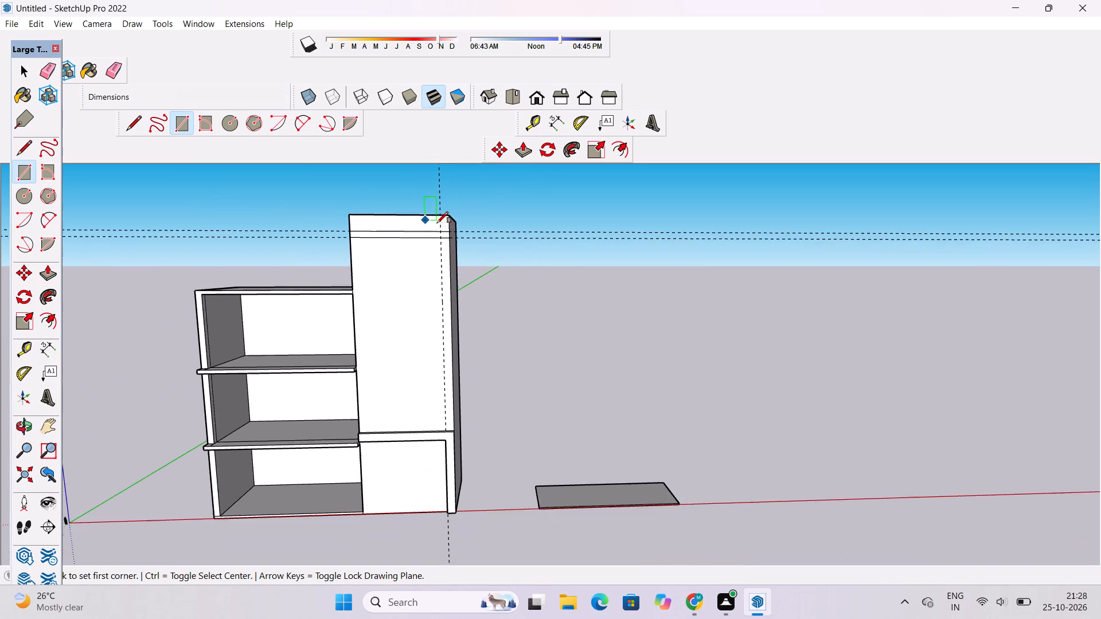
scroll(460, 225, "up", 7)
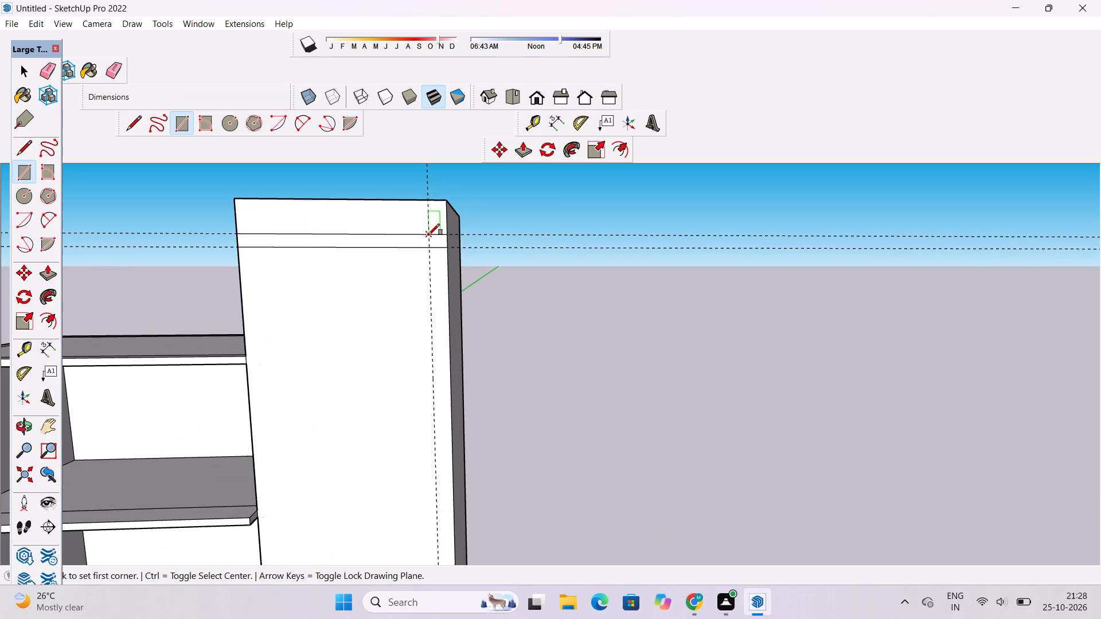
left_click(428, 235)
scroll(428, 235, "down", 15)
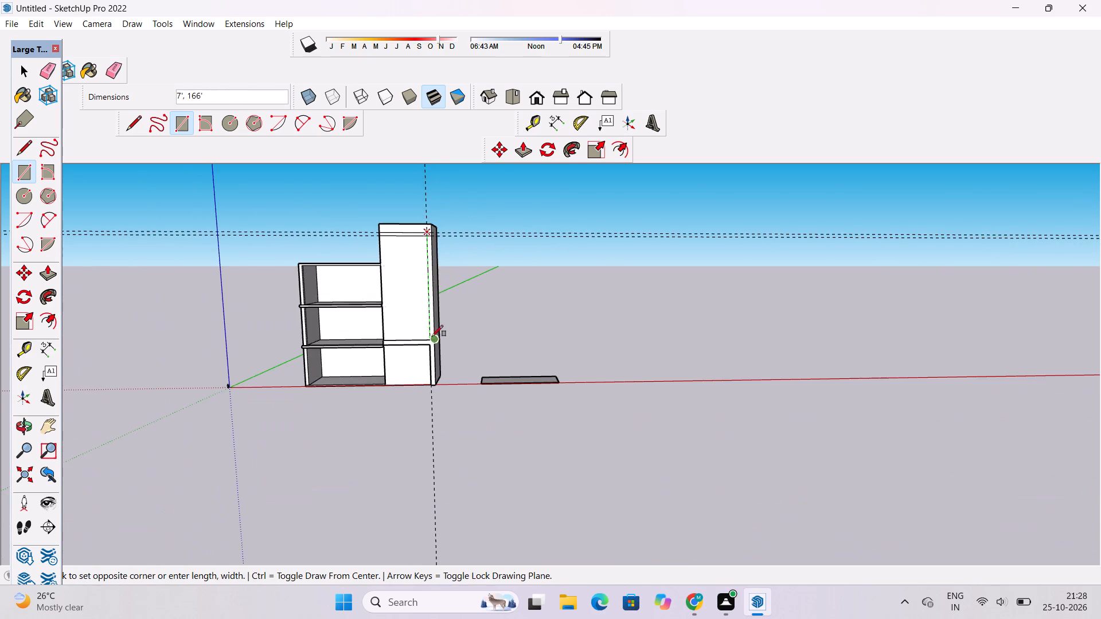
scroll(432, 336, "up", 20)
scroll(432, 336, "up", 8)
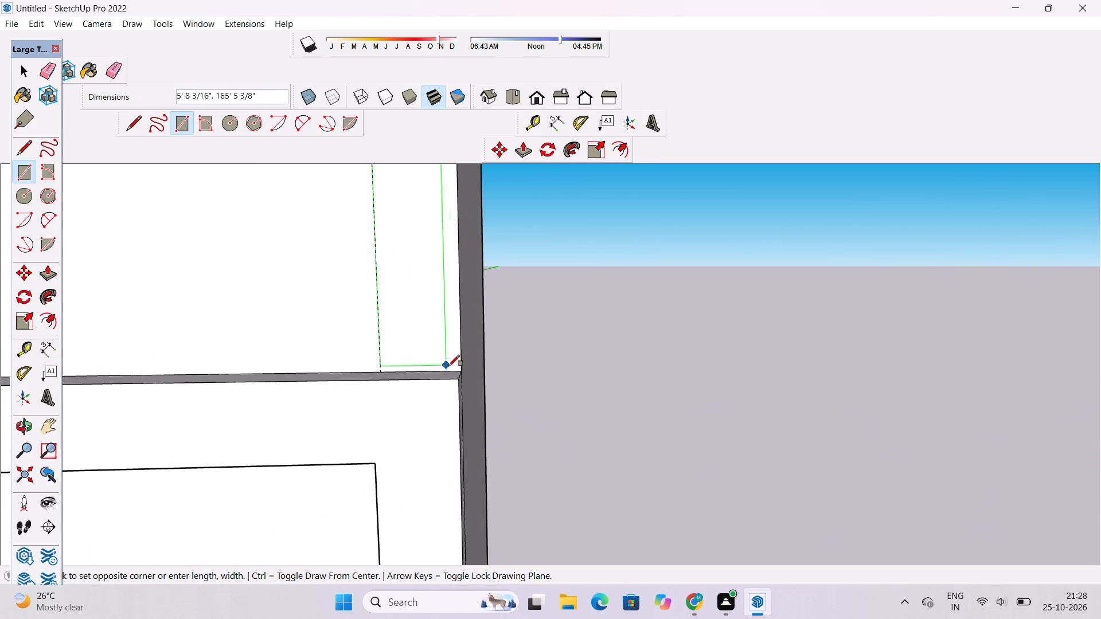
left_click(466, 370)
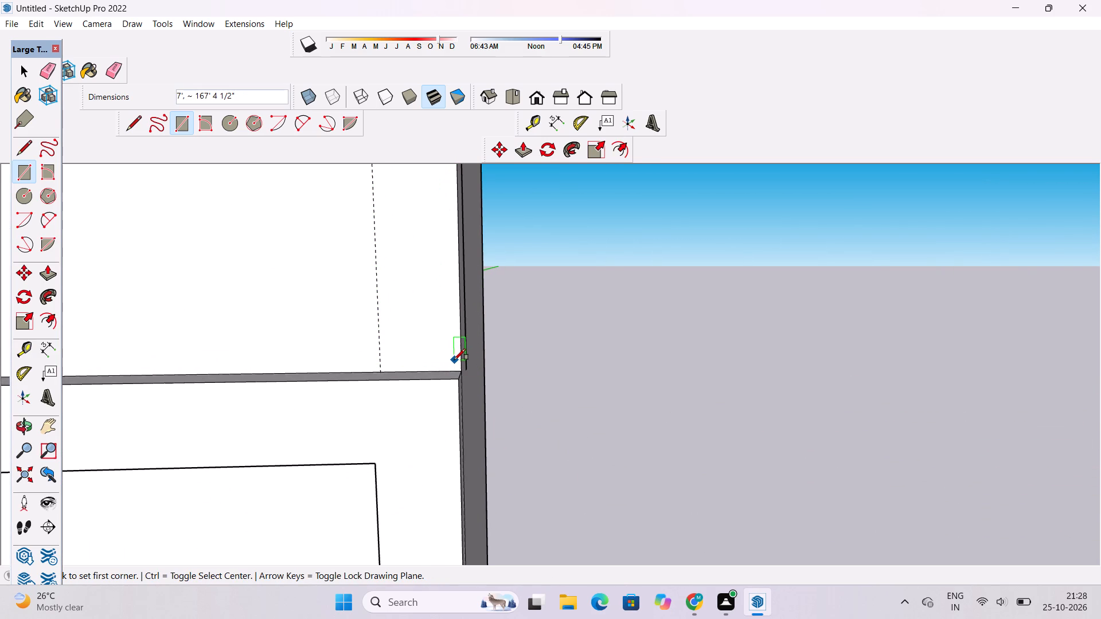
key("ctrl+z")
Draw a 166' by 7' rectangle along the front wall's outer edge, from the ledge above the ground storey to the upper horizontal guide.
scroll(476, 367, "down", 9)
scroll(457, 371, "up", 3)
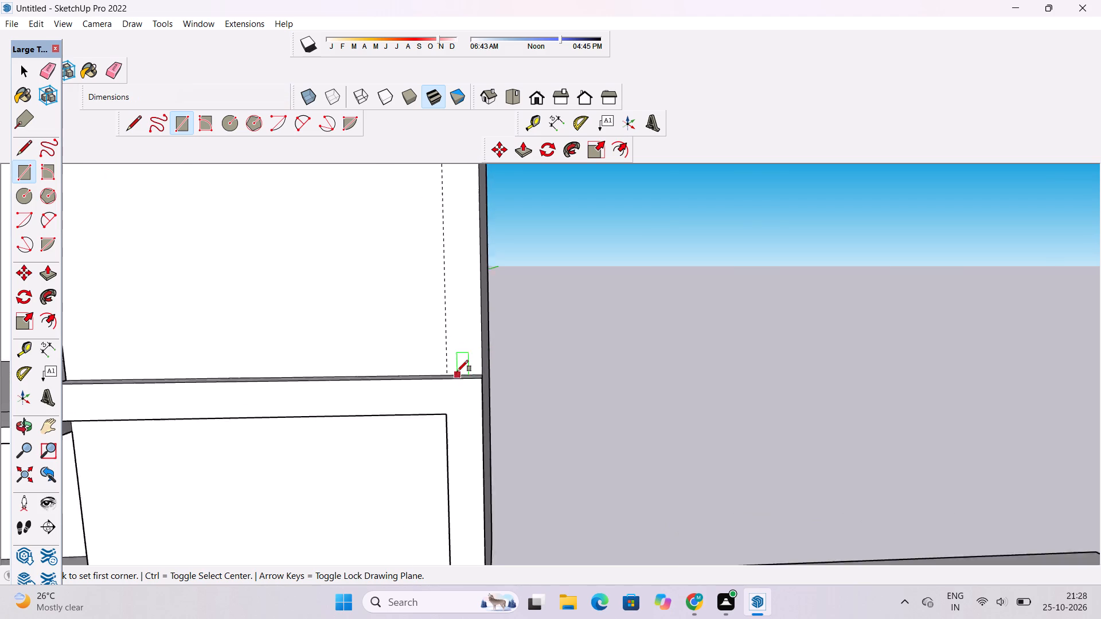
scroll(457, 371, "up", 7)
left_click(439, 379)
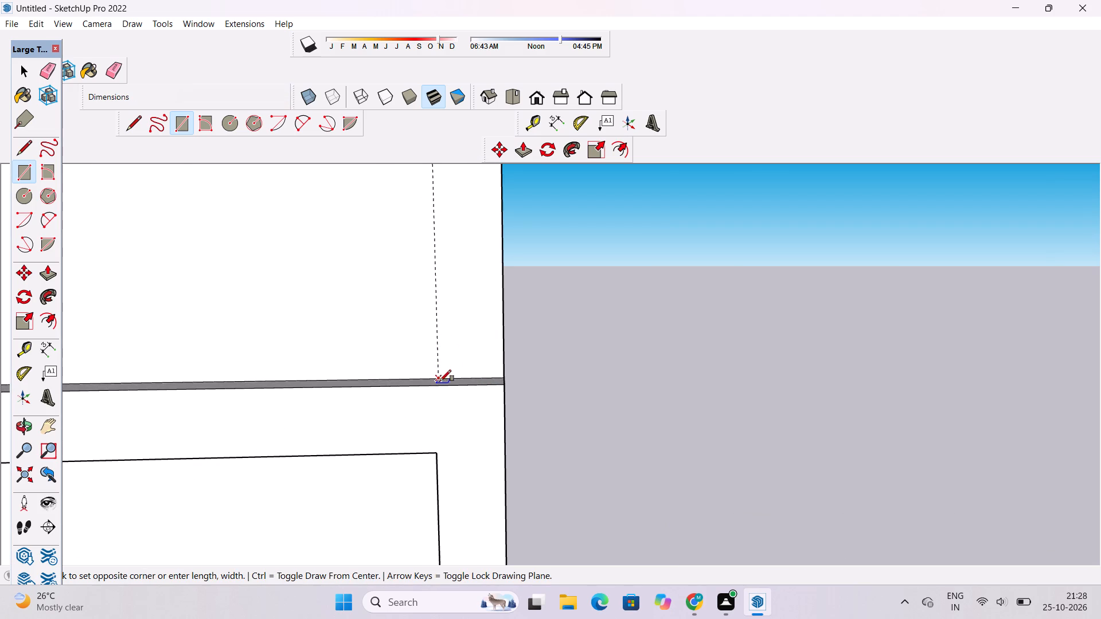
scroll(445, 402, "down", 20)
scroll(445, 402, "down", 8)
scroll(445, 256, "up", 16)
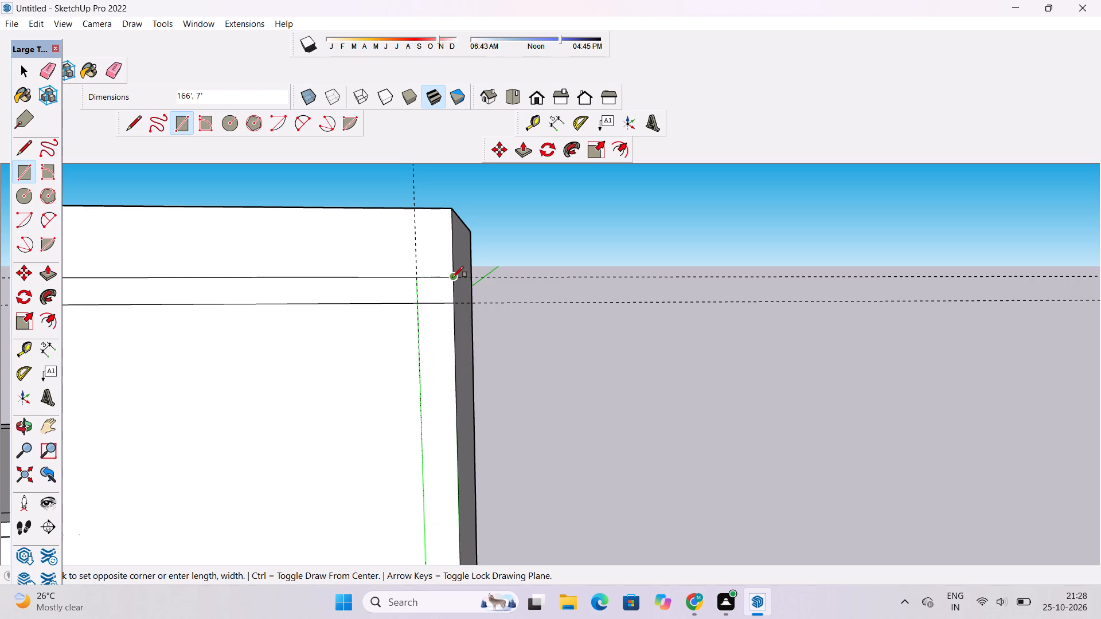
left_click(452, 277)
Erase the vertical guide and both horizontal guides around the enclosed rooms' front wall.
scroll(453, 271, "down", 6)
key("space")
type("e")
scroll(455, 260, "down", 2)
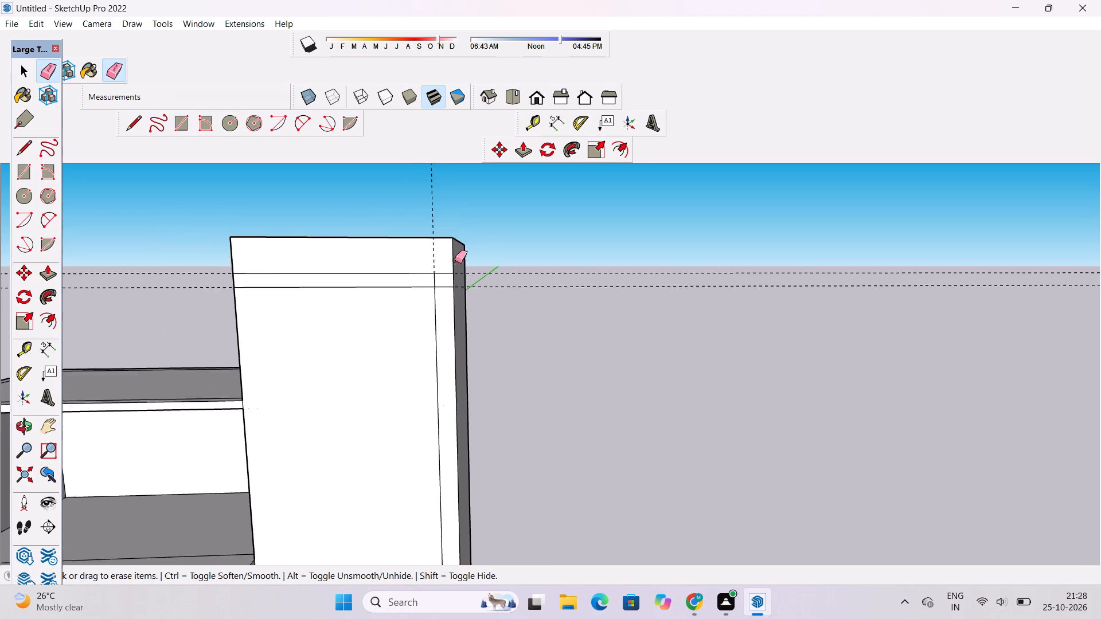
scroll(455, 260, "down", 4)
left_click_drag(444, 202, 437, 204)
left_click_drag(503, 248, 505, 288)
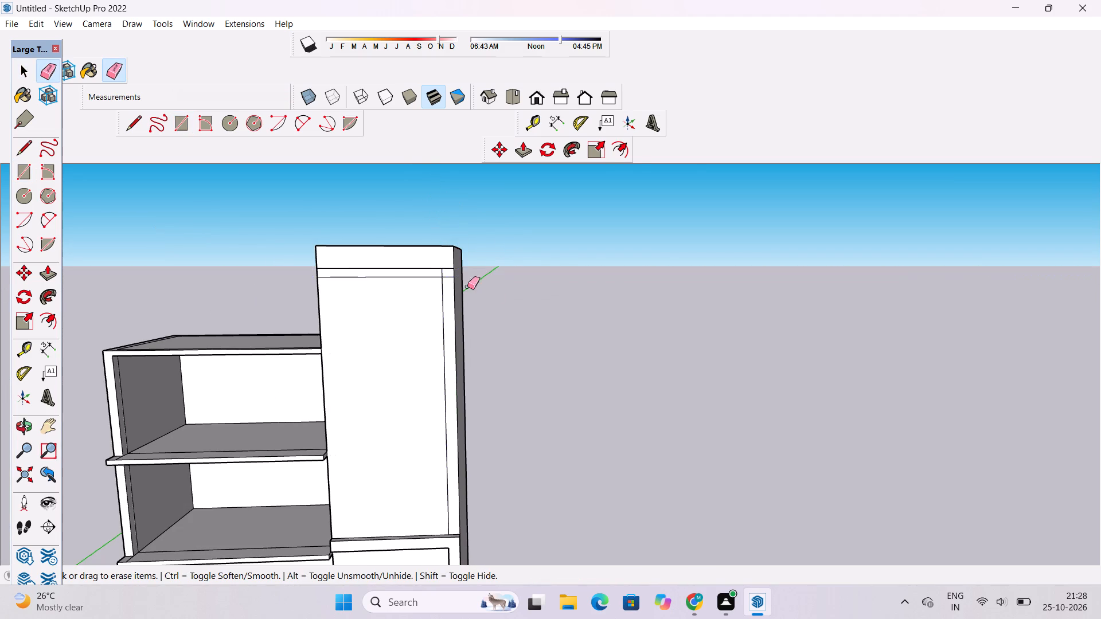
Erase the overlapping line segments at the upper outer corner so the horizontal and vertical bands merge into one frame.
scroll(456, 275, "up", 11)
left_click_drag(441, 272, 439, 291)
left_click(412, 271)
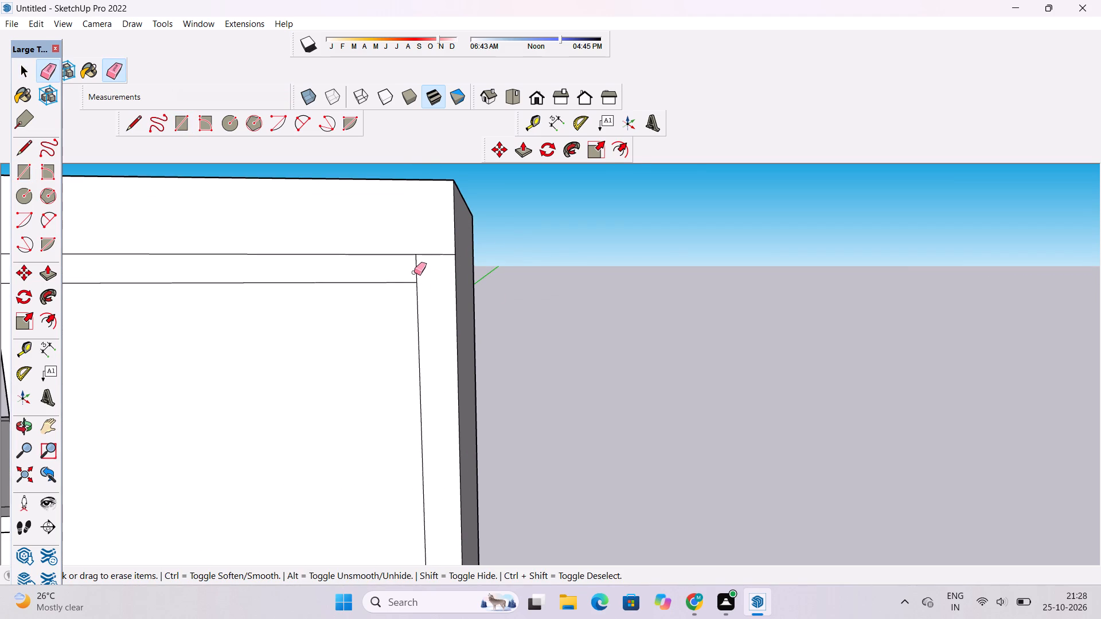
left_click(416, 273)
key("o")
scroll(458, 234, "down", 7)
left_click_drag(642, 281, 594, 309)
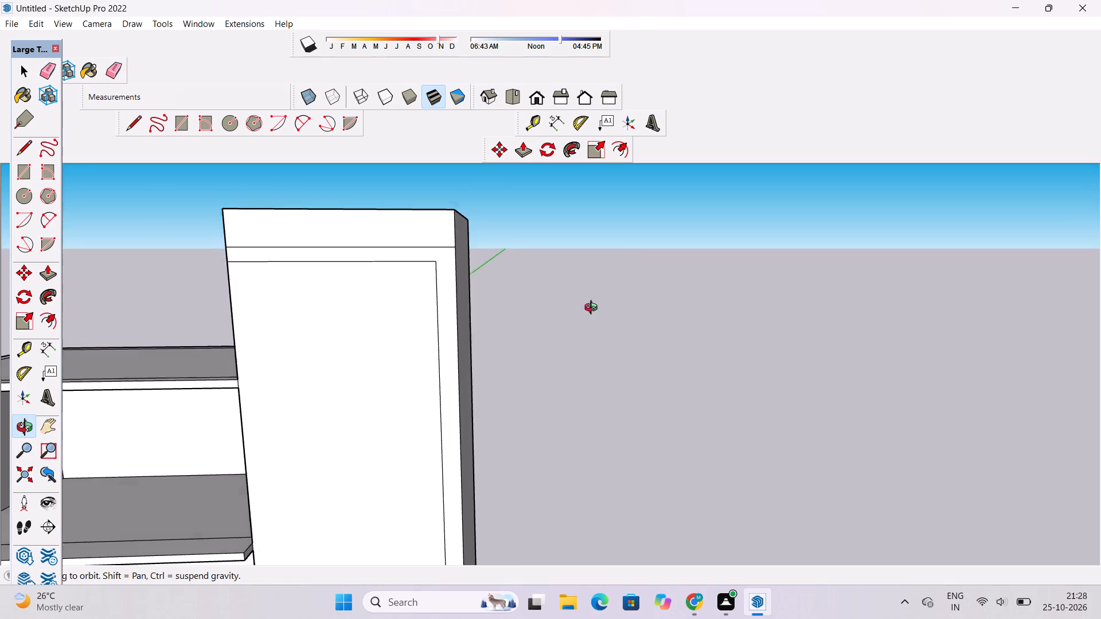
Push/Pull the frame band on the enclosed rooms' upper front wall outward 4', flush with the ground-storey frame.
left_click_drag(594, 309, 525, 318)
scroll(516, 310, "down", 5)
left_click_drag(475, 353, 486, 307, "shift")
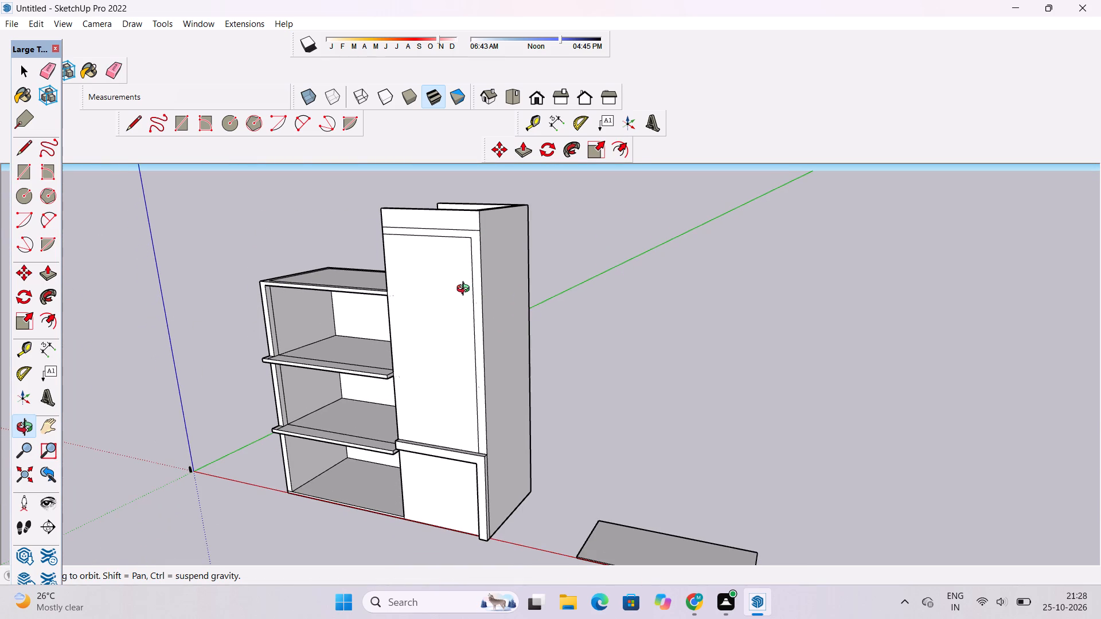
left_click_drag(455, 314, 458, 322, "shift")
left_click_drag(589, 308, 527, 315)
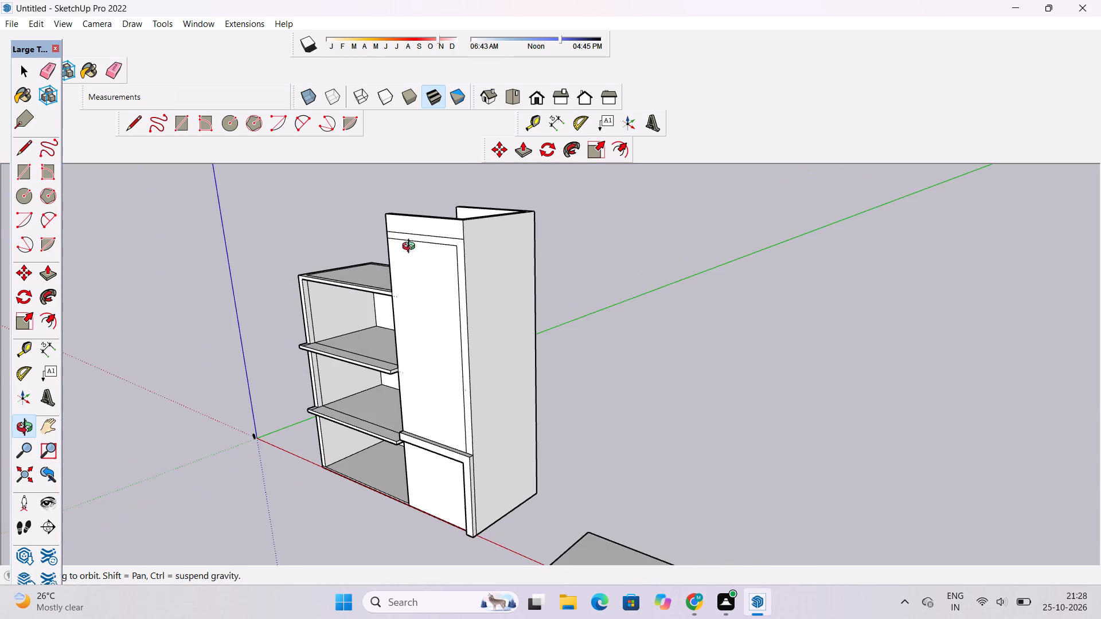
scroll(411, 248, "up", 4)
left_click_drag(457, 252, 463, 264, "shift")
left_click_drag(468, 269, 450, 276)
scroll(467, 316, "up", 3)
left_click_drag(467, 318, 459, 218, "shift")
scroll(461, 216, "down", 4, "shift")
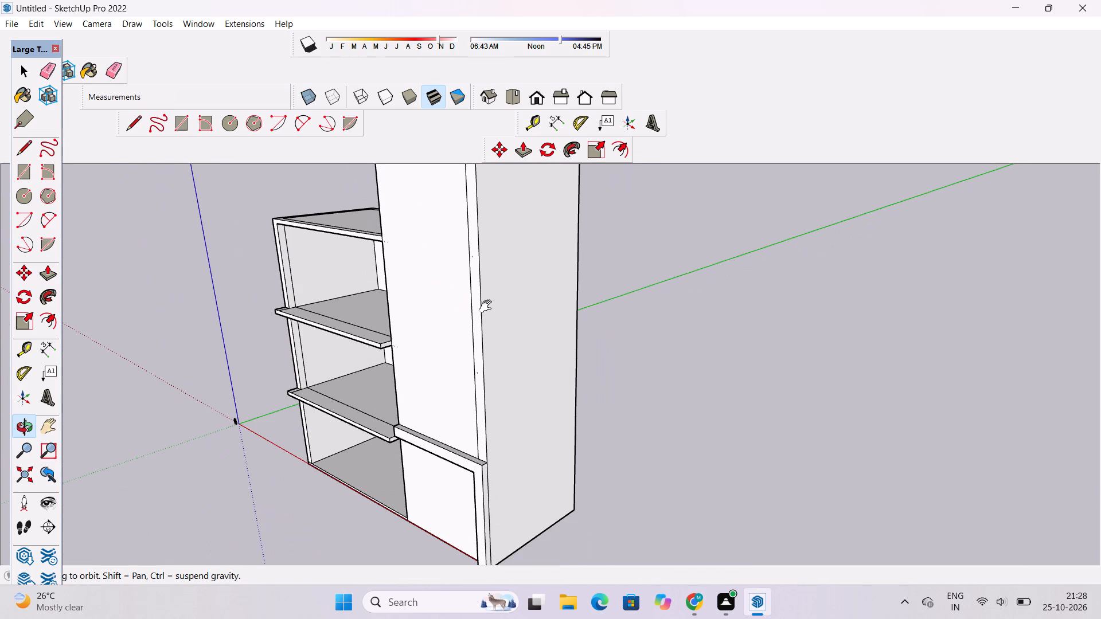
key("p")
scroll(467, 302, "down", 5)
scroll(477, 389, "up", 8)
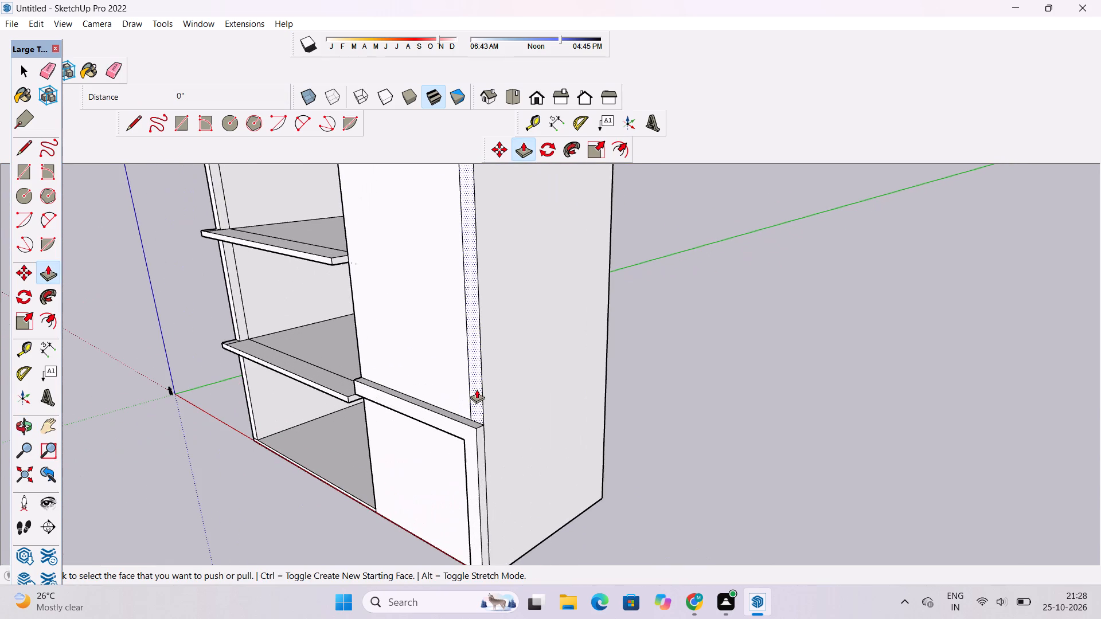
left_click(477, 389)
left_click(477, 443)
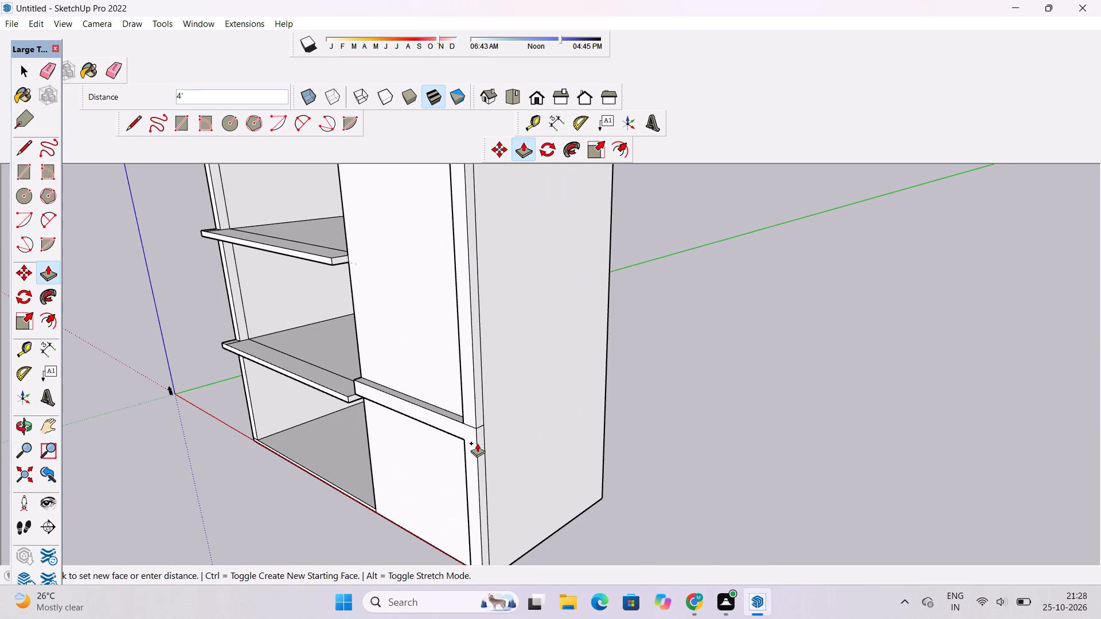
key("space")
Examine the raised front frame from several sides, including its upper corner and its junction with the ground-storey frame.
type("o")
left_click_drag(474, 416, 476, 438)
scroll(473, 438, "down", 4)
left_click_drag(470, 367, 482, 443, "shift")
scroll(465, 428, "down", 5)
left_click_drag(327, 361, 576, 327)
scroll(560, 318, "up", 4)
left_click_drag(535, 318, 514, 331, "shift")
left_click_drag(424, 338, 607, 328)
scroll(549, 299, "up", 4)
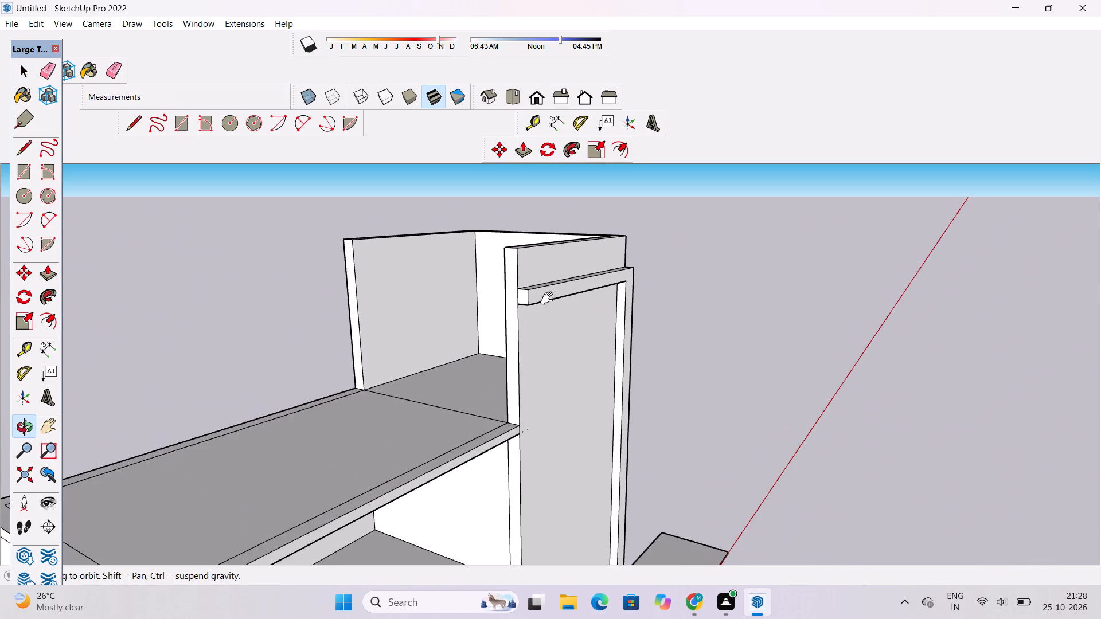
left_click_drag(549, 301, 531, 315, "shift")
scroll(611, 288, "down", 1)
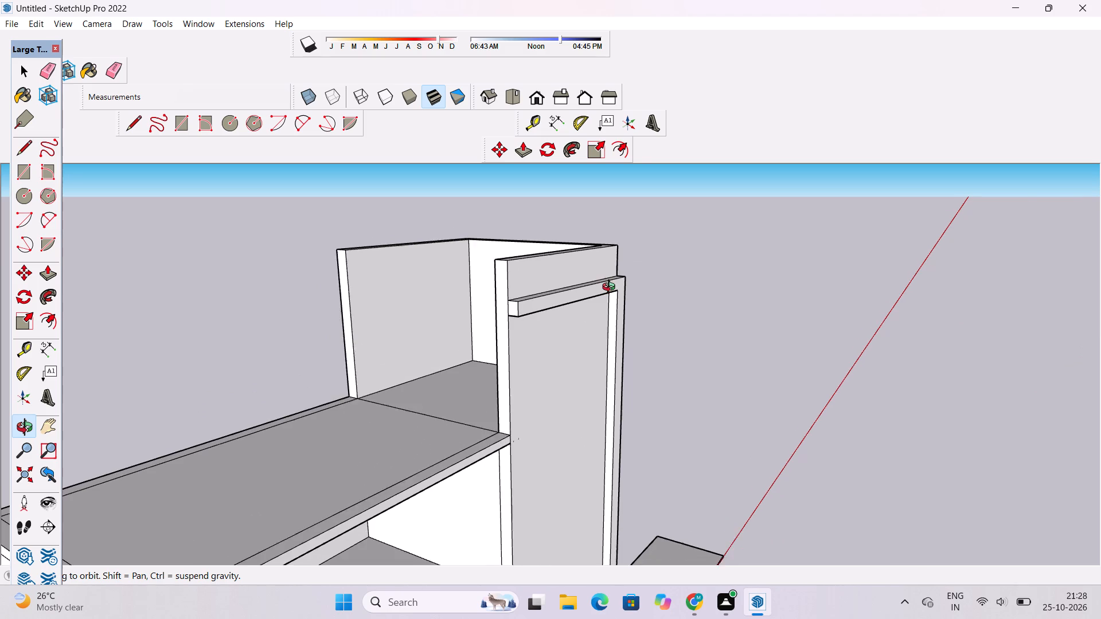
scroll(611, 288, "down", 3)
left_click_drag(580, 311, 589, 283, "shift")
left_click_drag(688, 324, 452, 338)
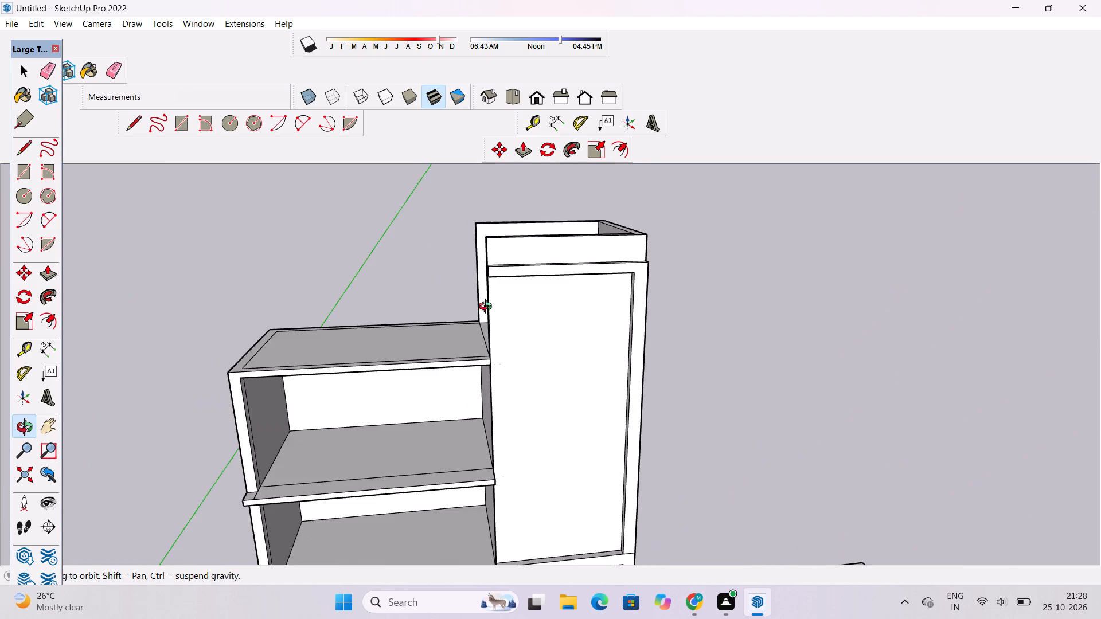
scroll(490, 300, "down", 3)
left_click_drag(764, 352, 487, 330)
left_click_drag(518, 471, 534, 360, "shift")
scroll(561, 410, "up", 3)
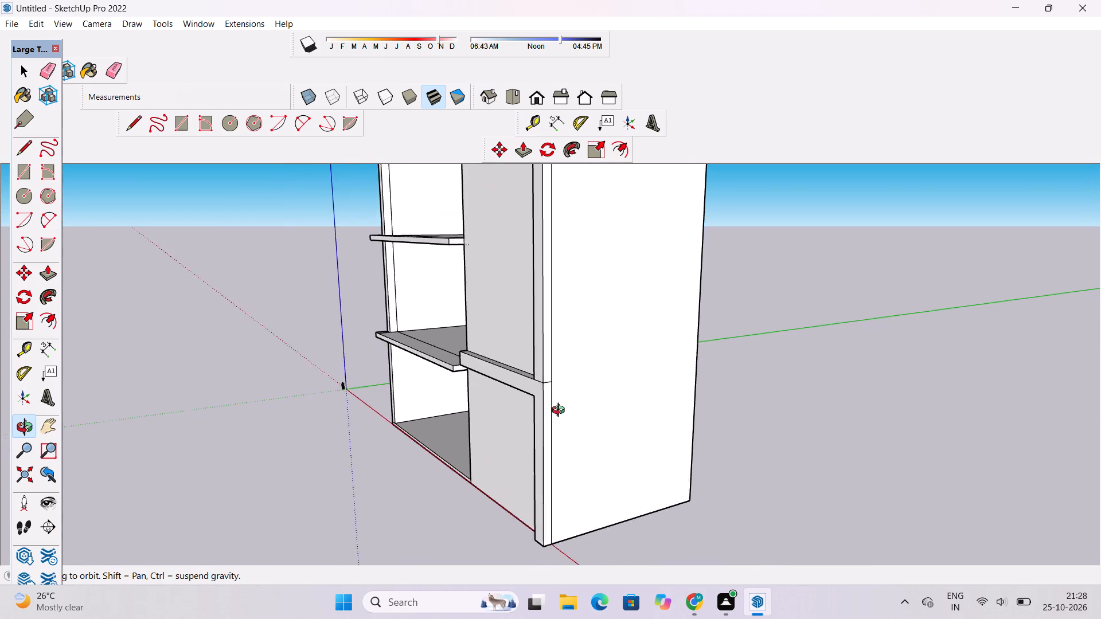
scroll(561, 412, "up", 5)
left_click_drag(546, 380, 545, 428, "shift")
left_click_drag(523, 436, 620, 431)
scroll(617, 421, "up", 2)
left_click_drag(604, 419, 543, 433)
left_click_drag(543, 433, 525, 435)
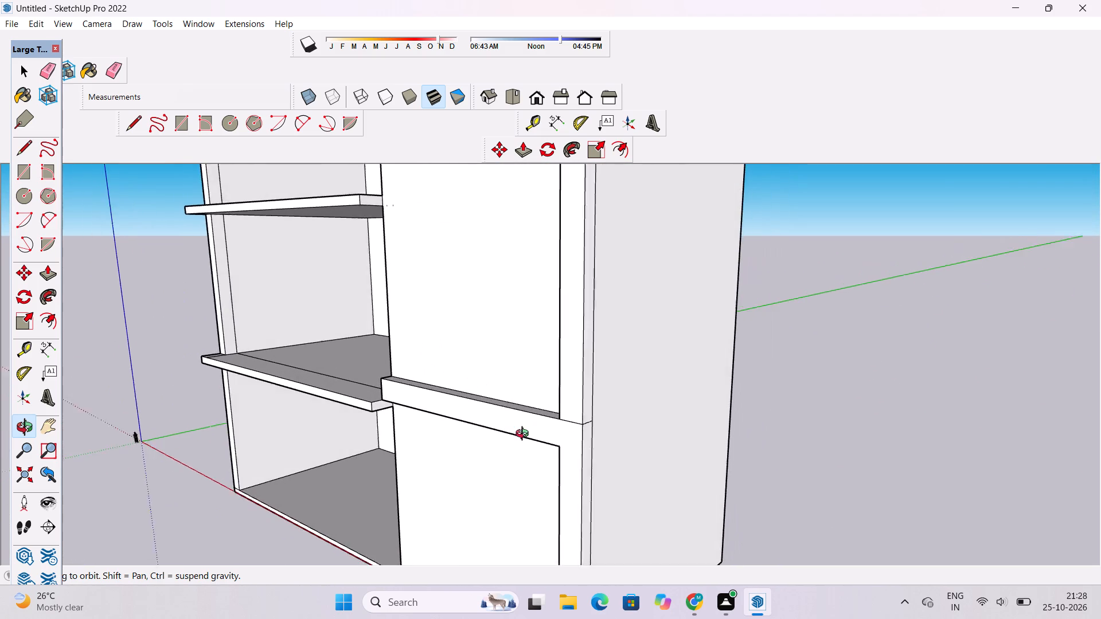
left_click_drag(525, 435, 517, 435)
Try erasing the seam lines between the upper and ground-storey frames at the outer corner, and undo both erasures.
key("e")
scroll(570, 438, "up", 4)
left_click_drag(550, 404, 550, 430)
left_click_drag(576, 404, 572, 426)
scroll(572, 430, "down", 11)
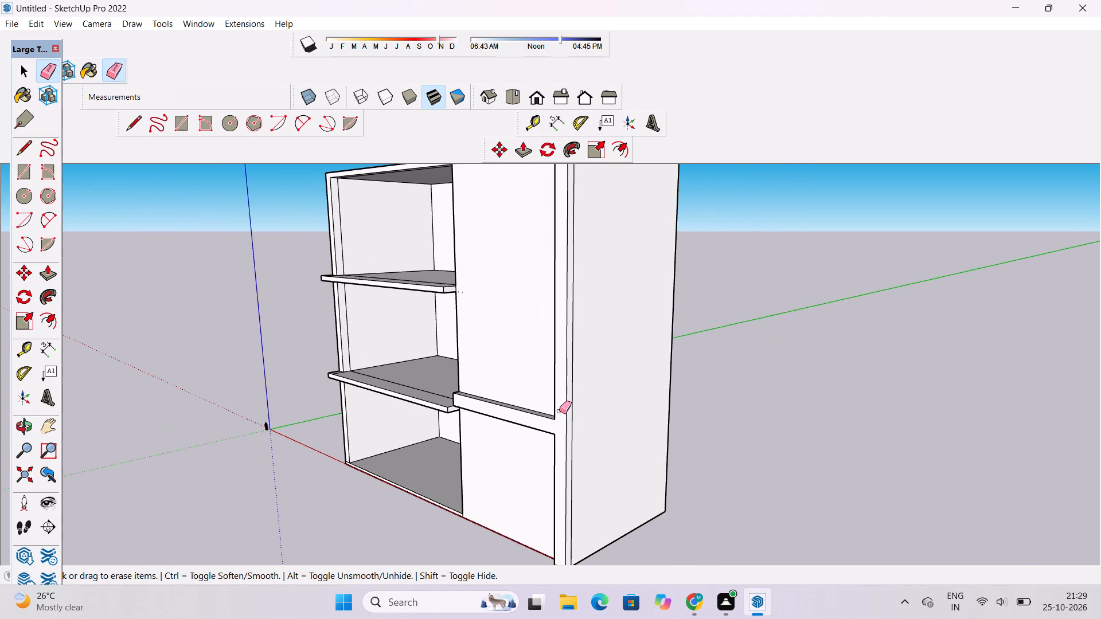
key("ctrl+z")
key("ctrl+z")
Examine the open rooms' front, checking the end wall, roof edge and projecting floor ledges from several angles.
key("o")
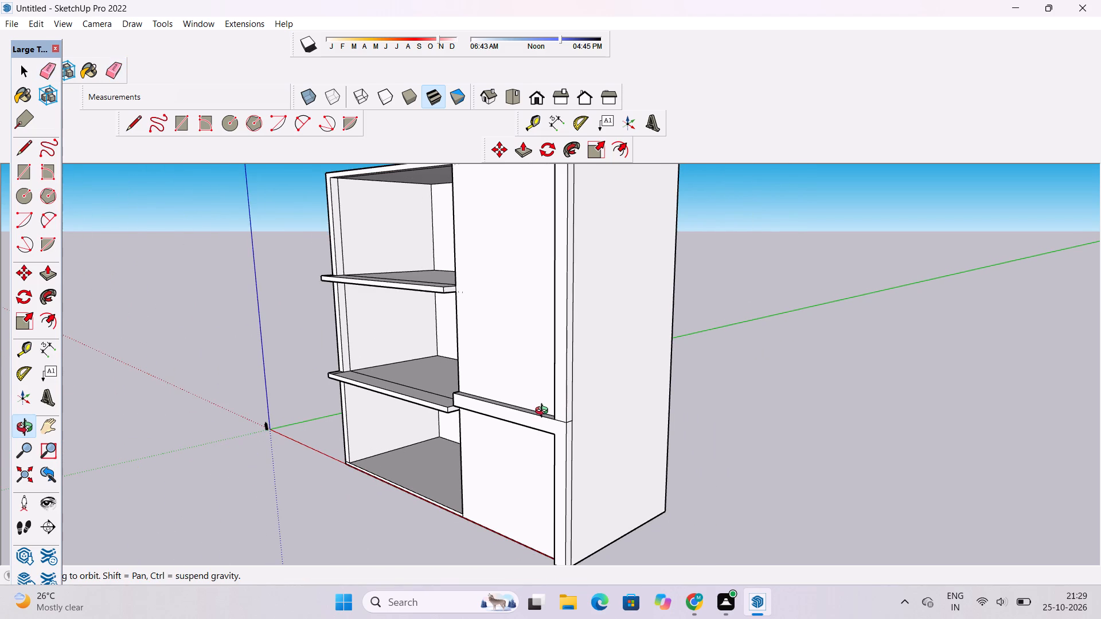
scroll(522, 414, "down", 6)
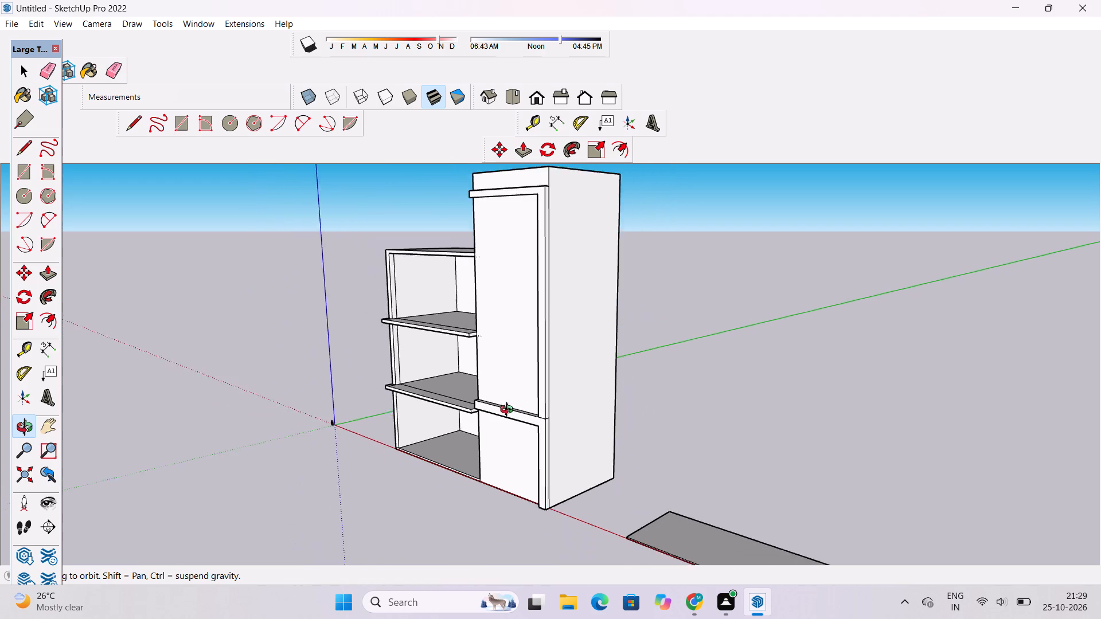
scroll(509, 411, "down", 4)
left_click_drag(464, 416, 557, 398)
scroll(495, 374, "up", 5)
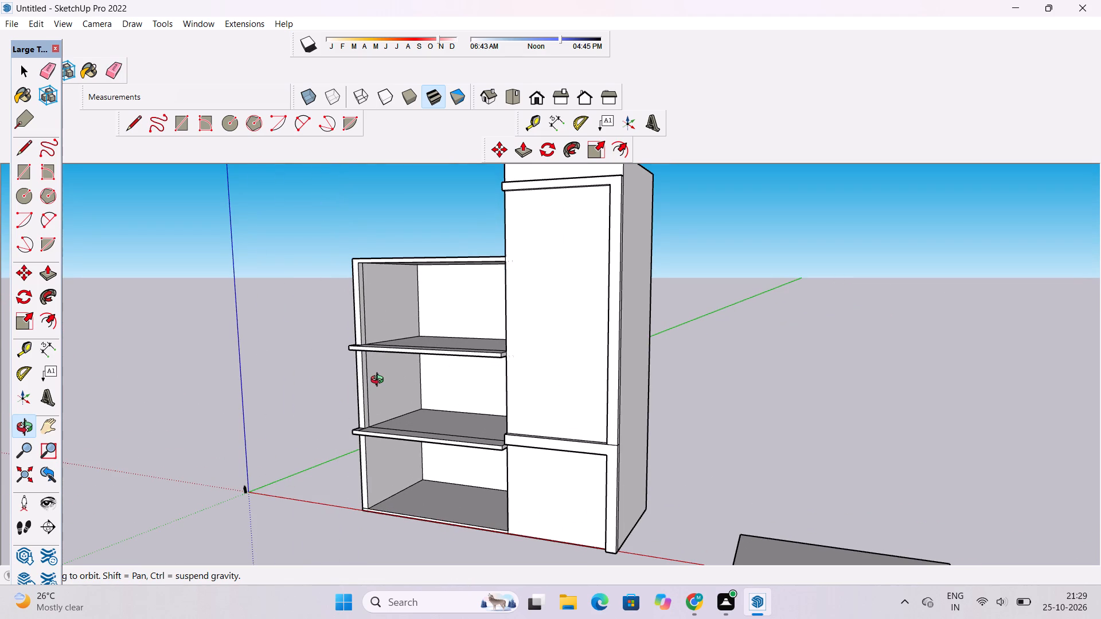
scroll(378, 360, "down", 4)
scroll(357, 363, "up", 3, "shift")
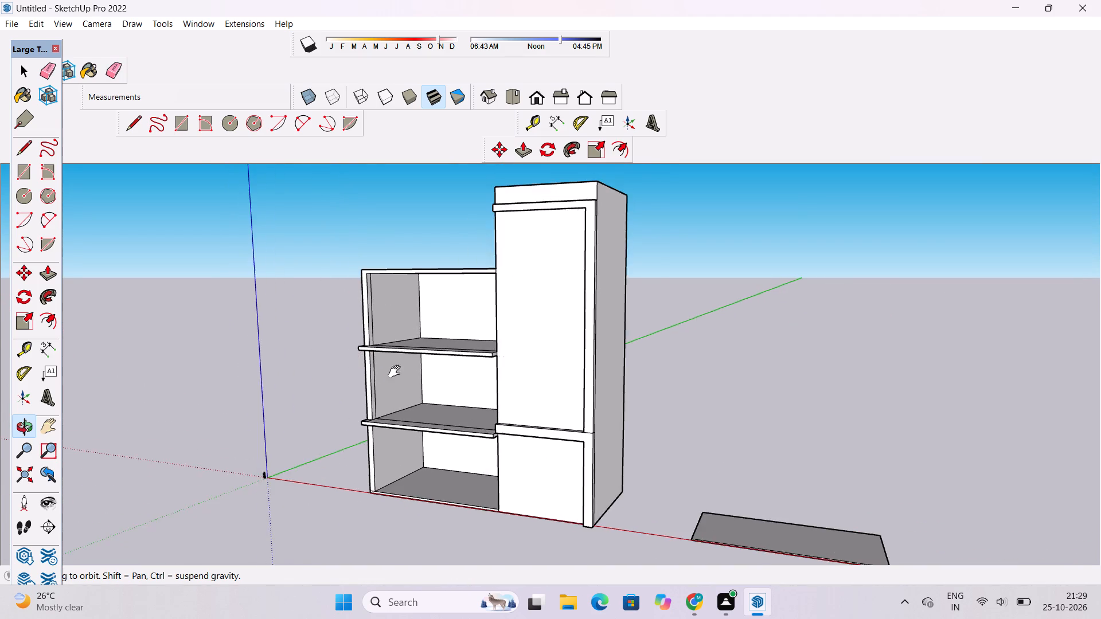
left_click_drag(397, 373, 332, 375, "shift")
left_click_drag(328, 407, 460, 466)
scroll(450, 463, "up", 5)
left_click_drag(388, 500, 473, 461, "shift")
left_click_drag(477, 461, 606, 438)
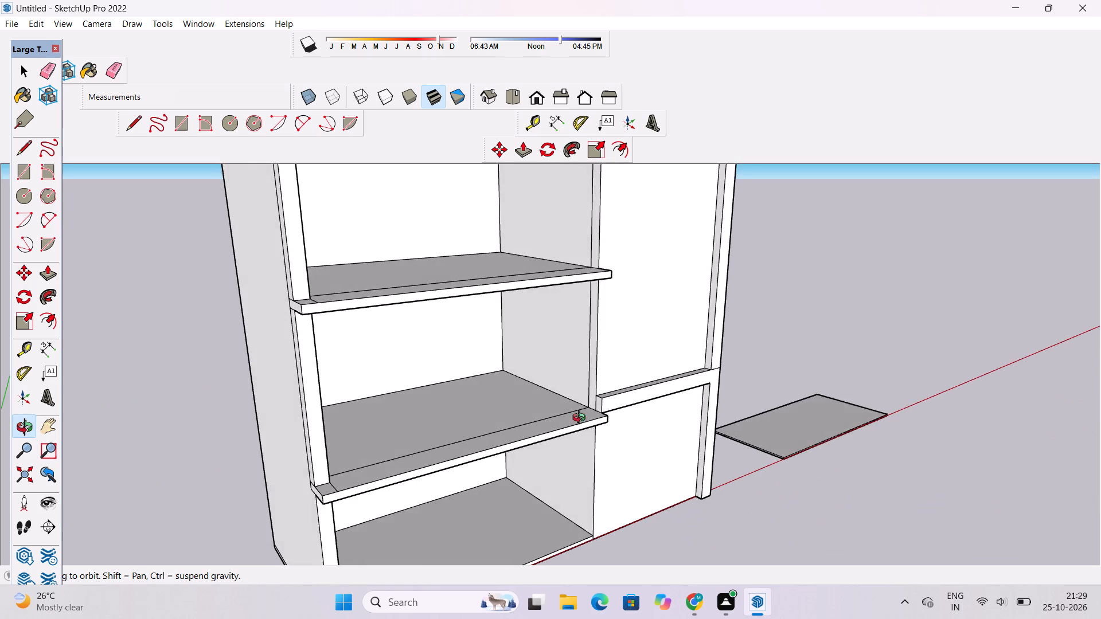
scroll(534, 428, "down", 4)
left_click_drag(536, 417, 535, 443)
left_click_drag(543, 438, 510, 434)
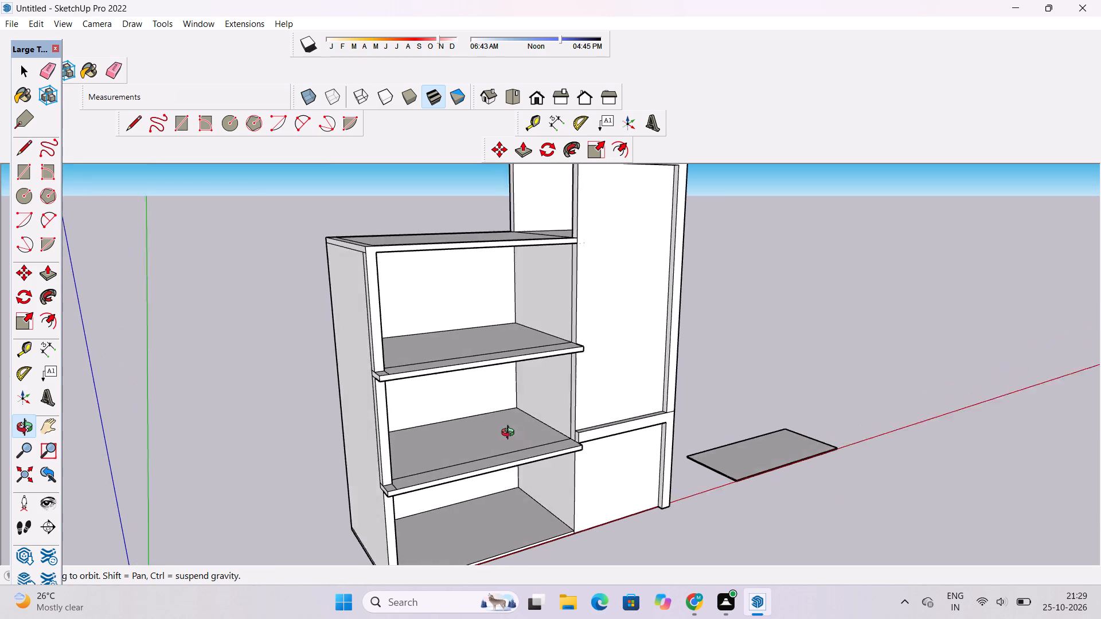
left_click_drag(510, 434, 477, 433)
scroll(400, 398, "up", 2)
left_click_drag(353, 342, 363, 382, "shift")
left_click_drag(366, 383, 271, 338)
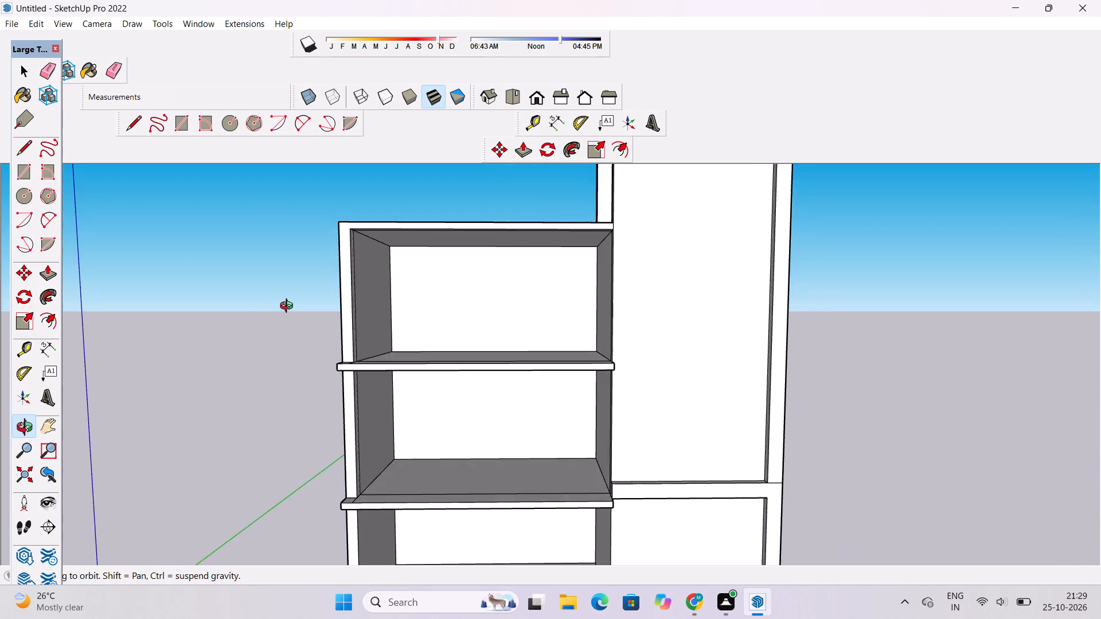
scroll(289, 307, "up", 2)
scroll(338, 315, "down", 5)
left_click_drag(330, 352, 364, 397)
scroll(373, 424, "up", 4)
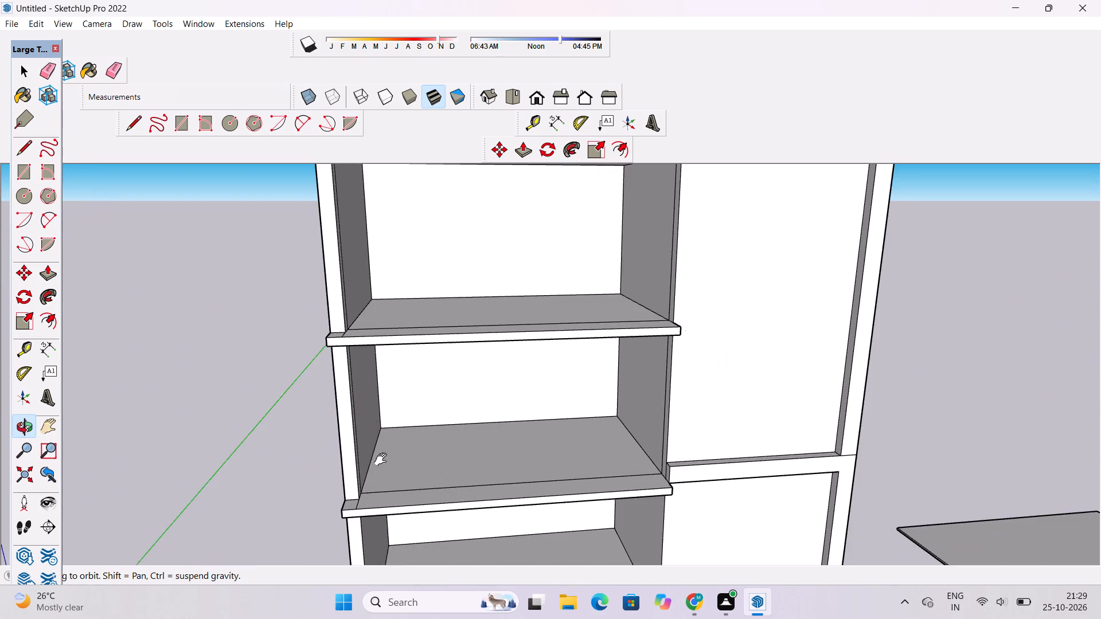
left_click_drag(383, 460, 365, 339, "shift")
left_click_drag(362, 339, 470, 296)
scroll(412, 365, "down", 3)
left_click_drag(374, 362, 354, 419)
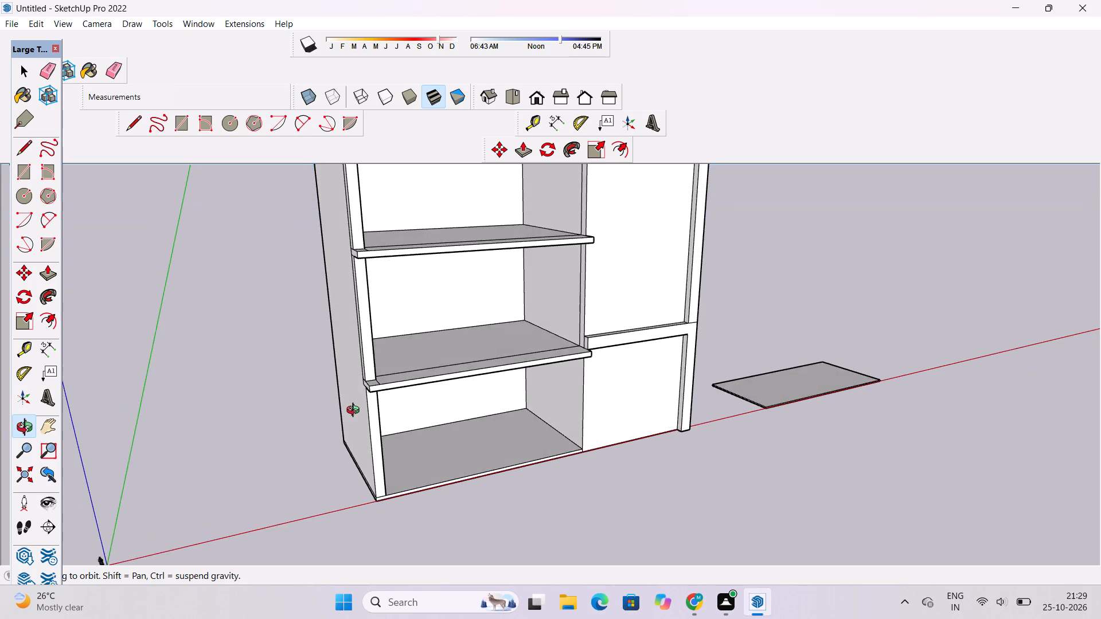
scroll(365, 389, "down", 1)
left_click_drag(380, 360, 378, 421, "shift")
scroll(378, 395, "down", 4)
left_click_drag(375, 394, 422, 398)
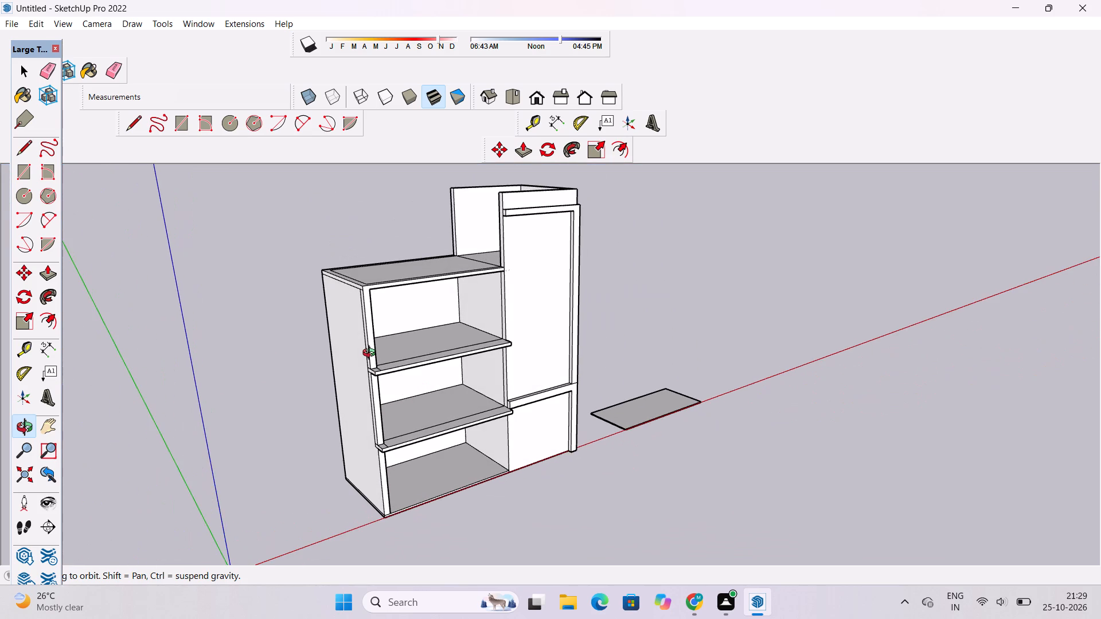
scroll(372, 353, "up", 1)
left_click_drag(377, 351, 384, 382, "shift")
scroll(403, 333, "up", 3, "shift")
left_click_drag(406, 342, 410, 362, "shift")
left_click_drag(410, 363, 343, 267)
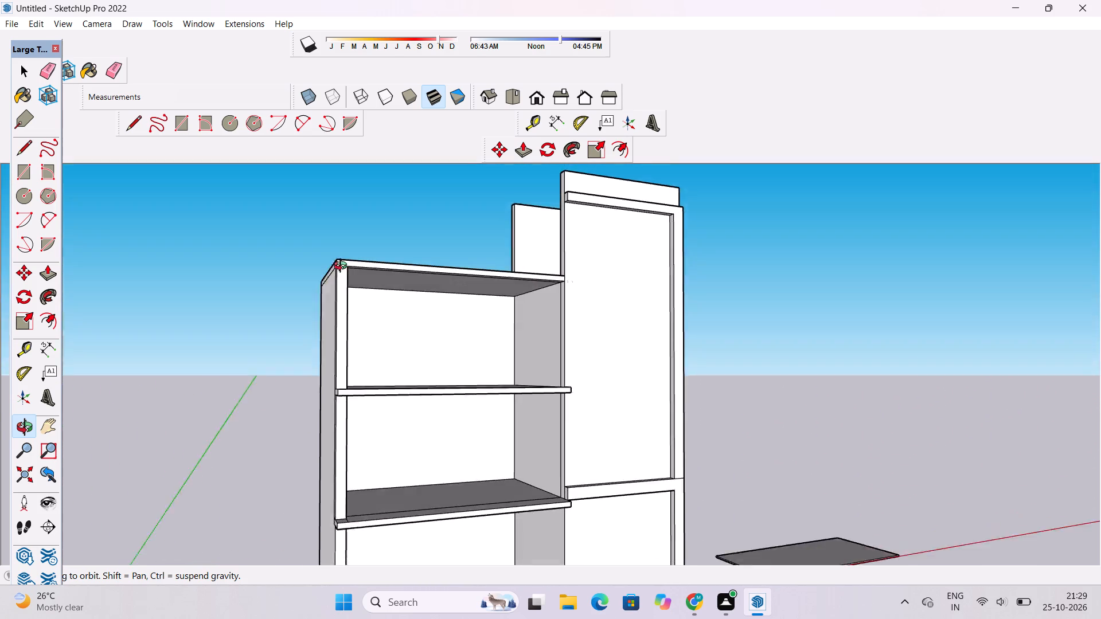
left_click_drag(343, 267, 339, 260)
left_click_drag(349, 275, 429, 324, "shift")
left_click_drag(434, 329, 317, 335)
scroll(403, 336, "up", 4)
left_click_drag(420, 342, 396, 325, "shift")
scroll(409, 309, "up", 3)
left_click_drag(399, 331, 393, 312, "shift")
left_click_drag(386, 340, 383, 419, "shift")
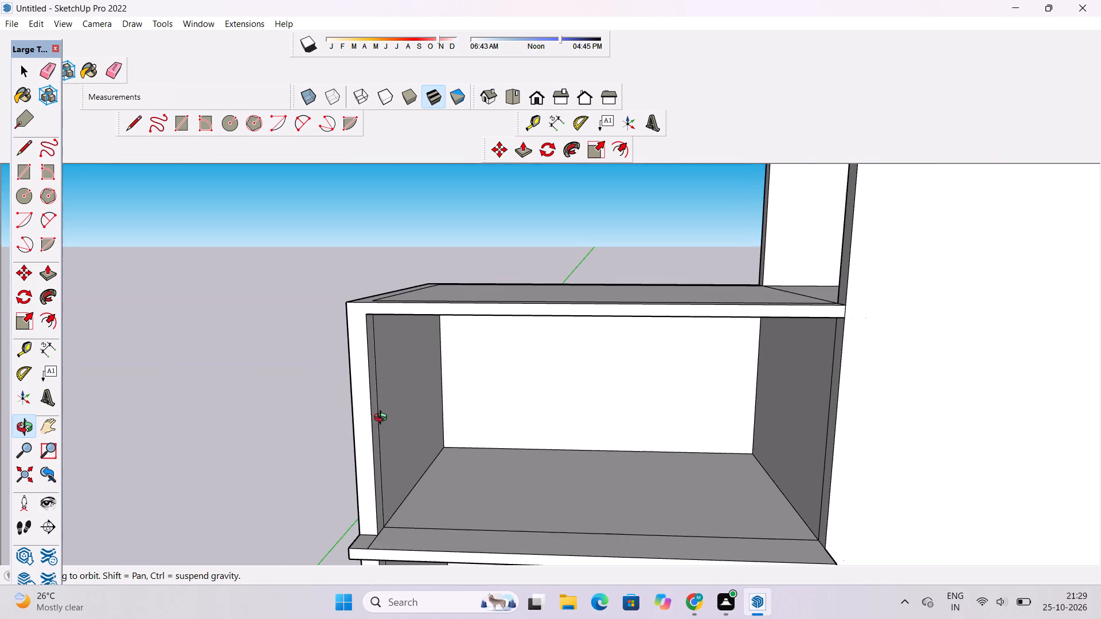
left_click_drag(383, 419, 383, 421, "shift")
scroll(392, 401, "down", 3)
left_click_drag(402, 373, 397, 382, "shift")
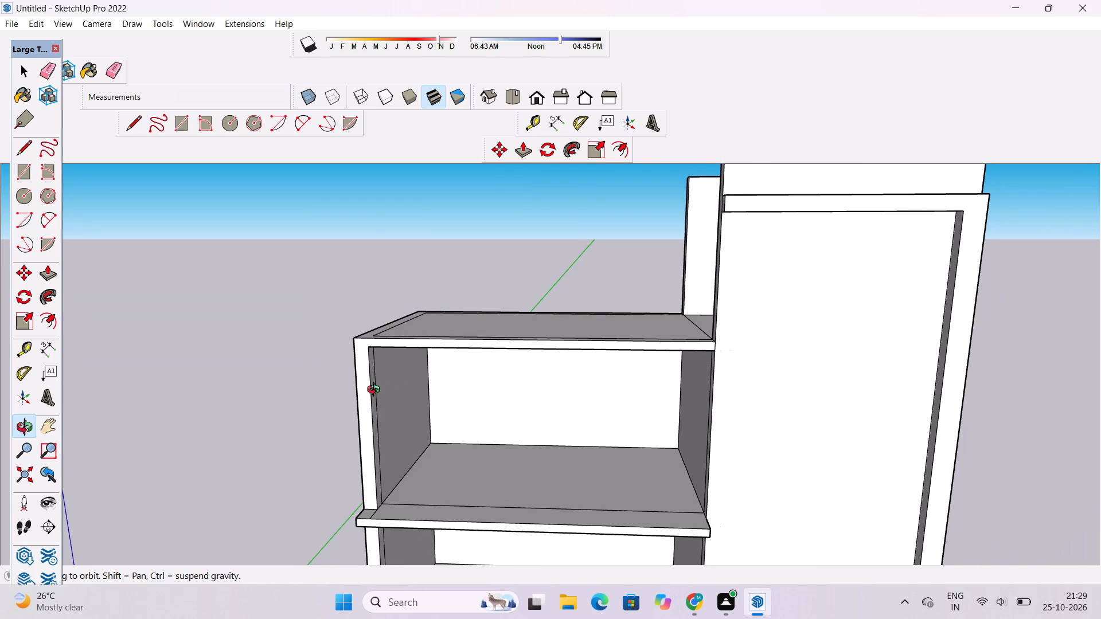
left_click_drag(375, 392, 517, 386)
left_click_drag(498, 387, 440, 331, "shift")
left_click_drag(439, 328, 446, 332)
Push/Pull the top open room's joined end-wall and roof front face outward 8', flush with the floor ledge.
key("p")
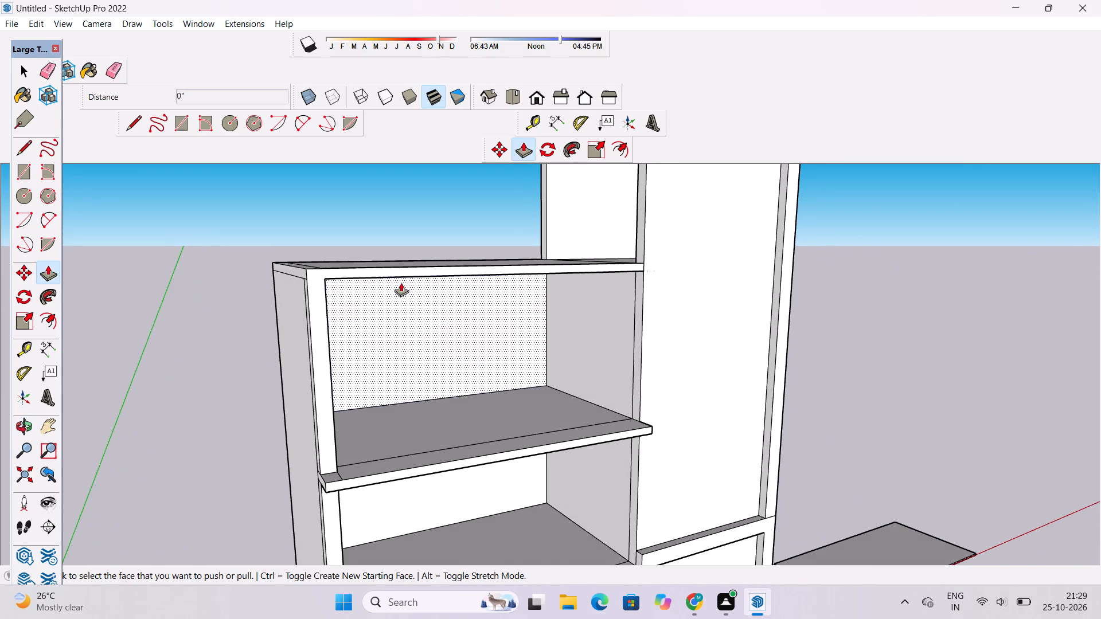
scroll(400, 279, "down", 6)
scroll(386, 371, "up", 4)
left_click(343, 378)
left_click(346, 409)
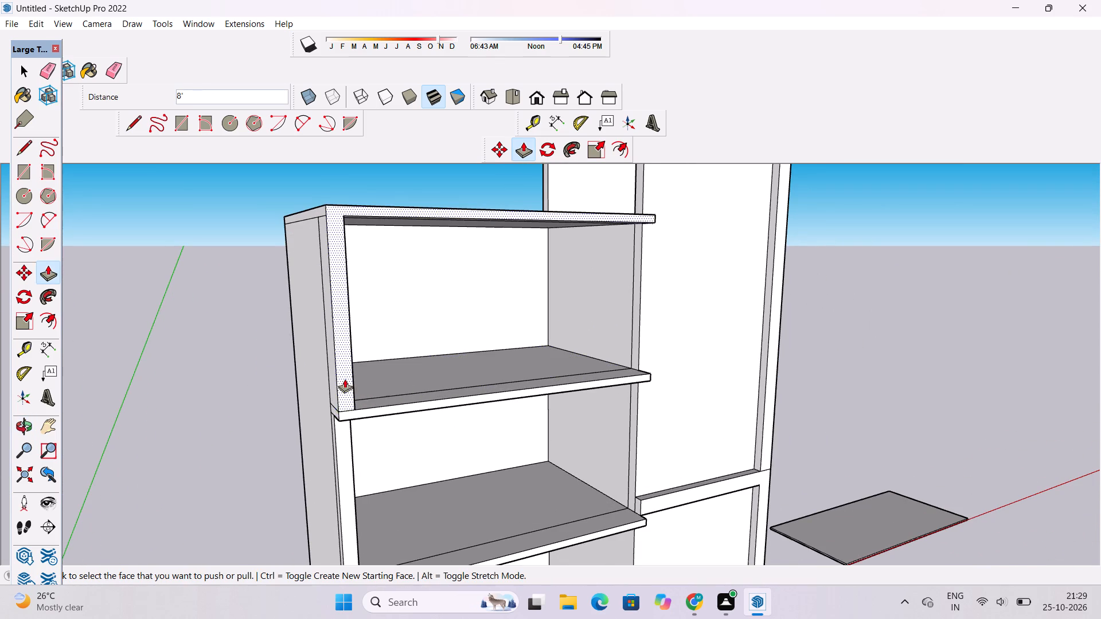
Push/Pull the front face of the middle open room's end wall outward 8', flush with the floor ledges.
scroll(339, 292, "down", 6)
scroll(363, 402, "up", 5)
left_click(323, 418)
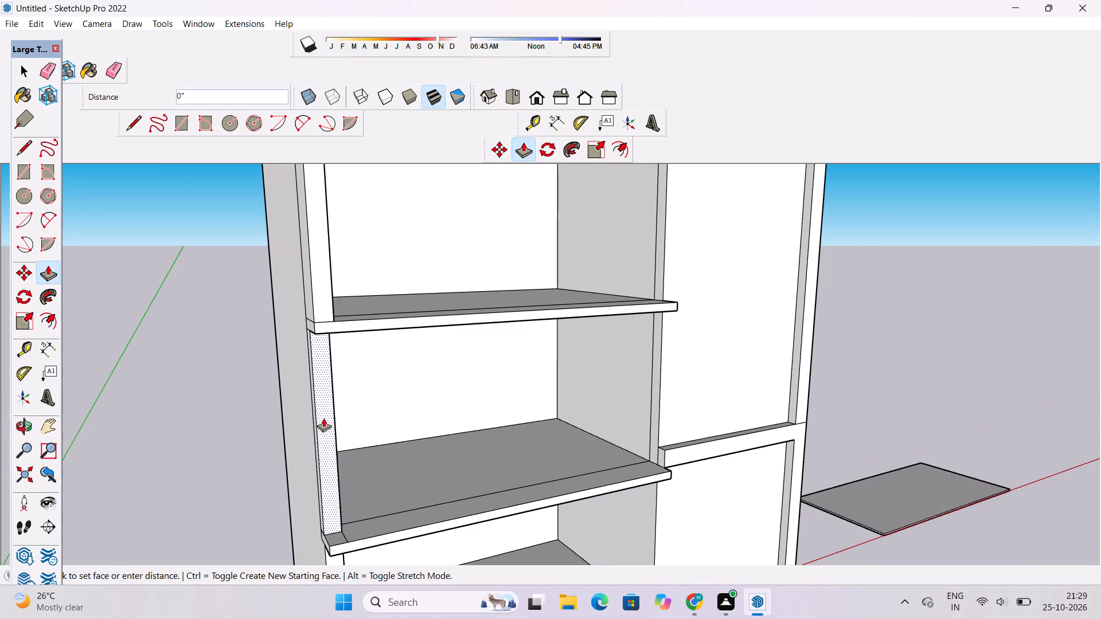
scroll(323, 418, "down", 6)
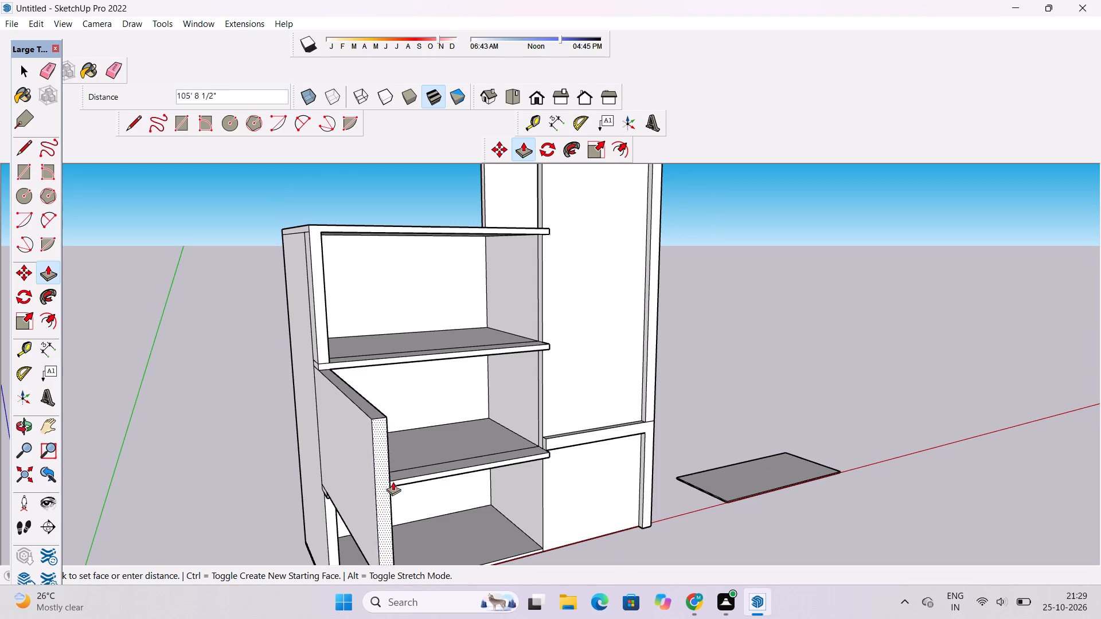
left_click(417, 480)
scroll(352, 466, "down", 6)
scroll(311, 417, "down", 5)
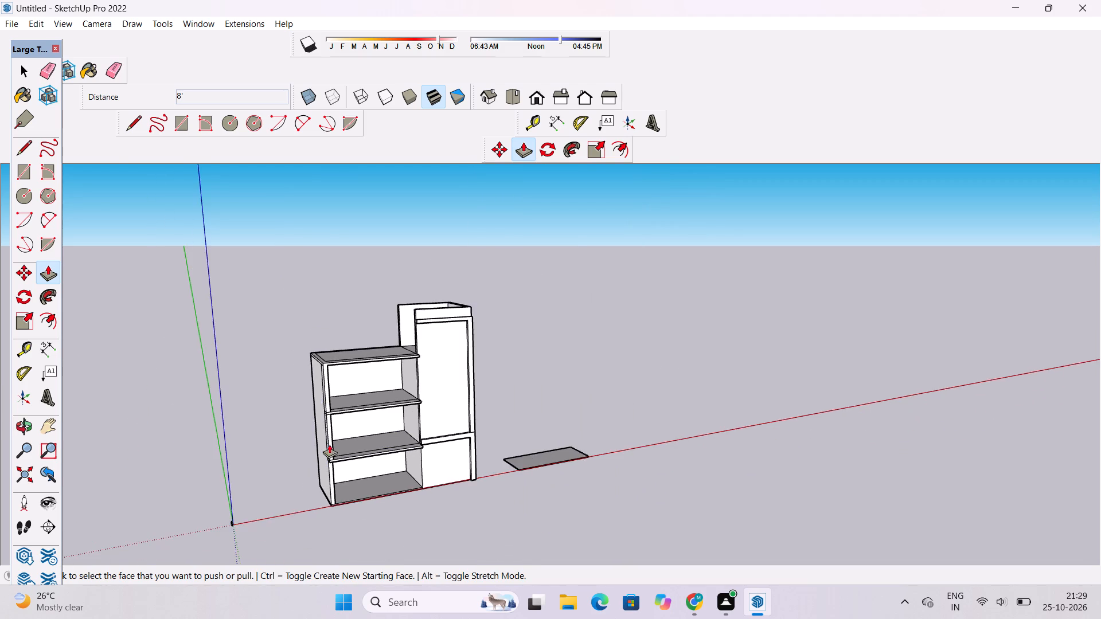
scroll(329, 444, "up", 6)
Erase the seam lines inside the middle and top open rooms' end walls and on the roof's underside.
key("o")
left_click_drag(407, 475, 271, 445)
left_click_drag(374, 426, 355, 455, "shift")
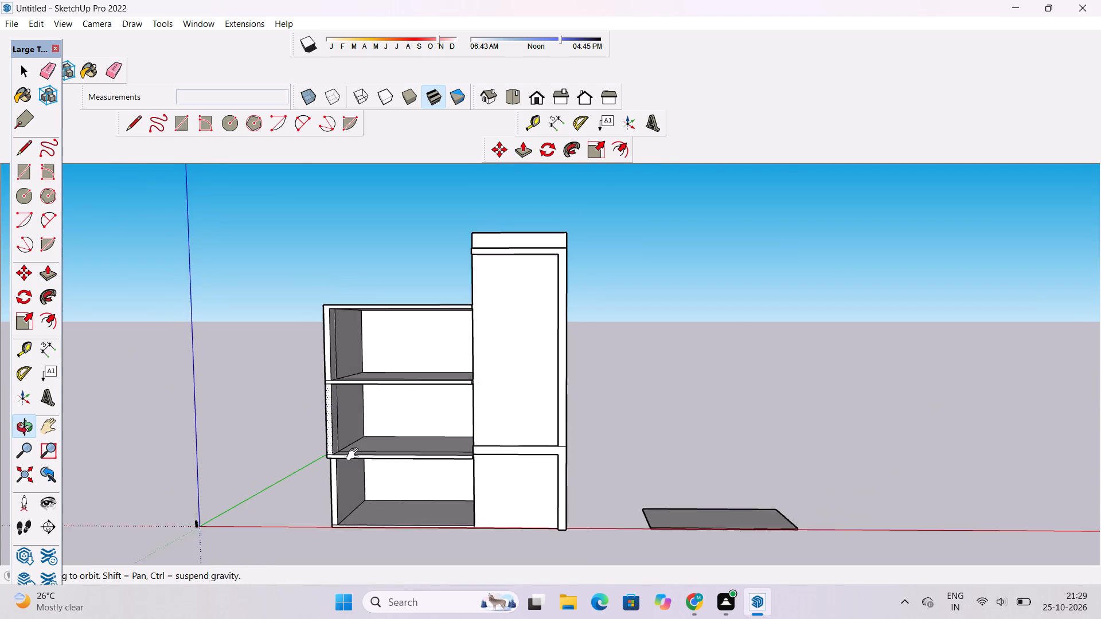
left_click_drag(355, 455, 354, 455, "shift")
key("space")
left_click(276, 431)
scroll(318, 420, "up", 5)
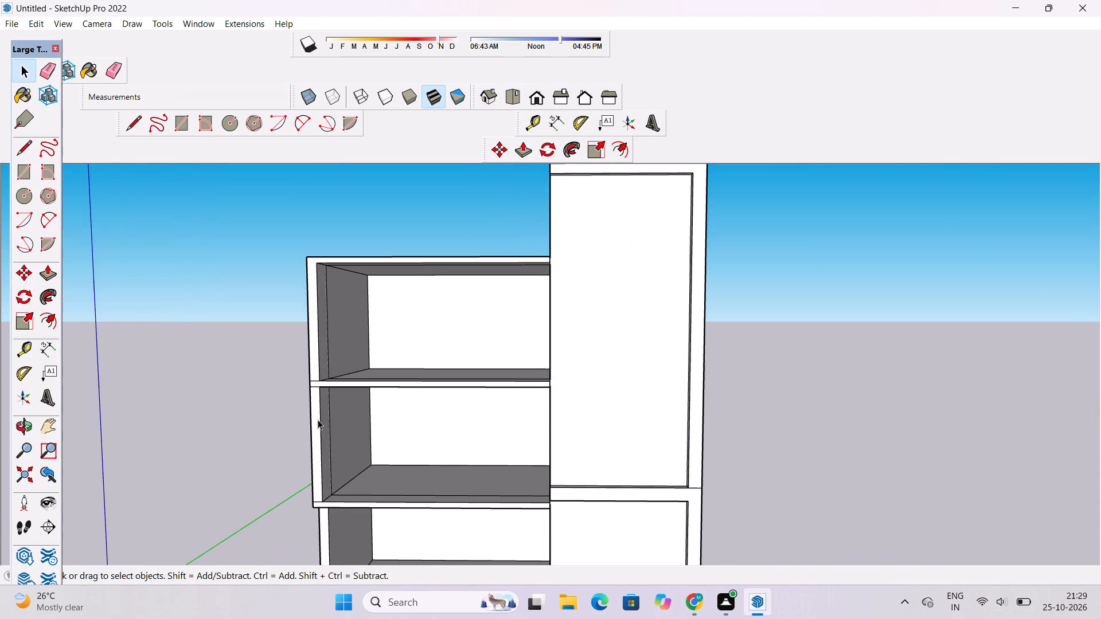
key("o")
scroll(345, 450, "up", 5)
key("e")
scroll(345, 448, "up", 5)
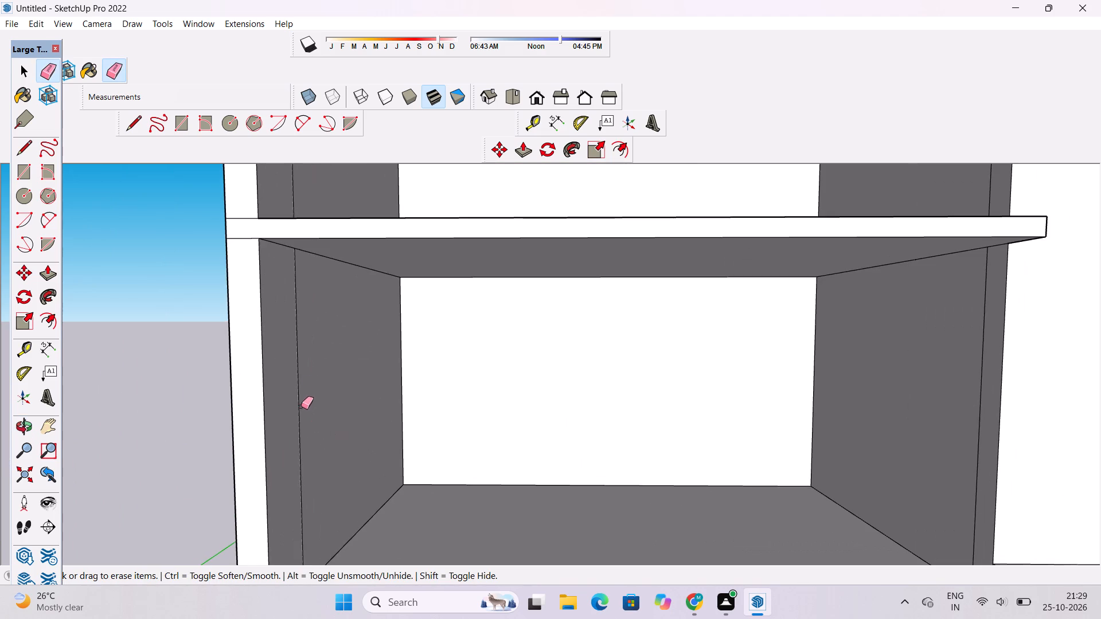
left_click_drag(305, 382, 289, 426)
scroll(292, 456, "down", 13)
scroll(294, 325, "up", 6)
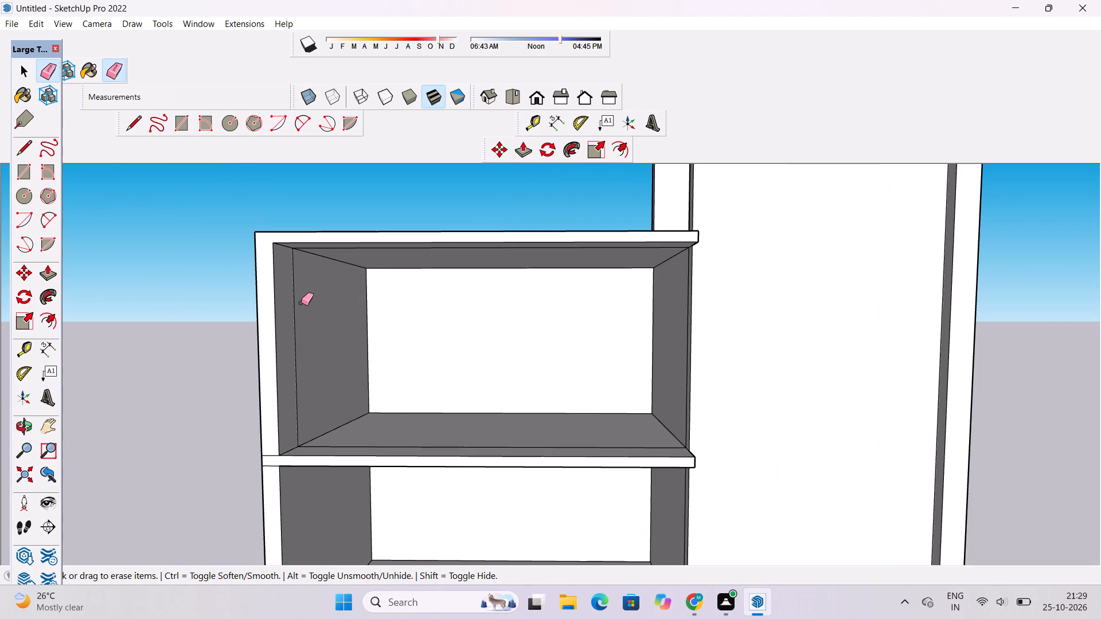
left_click_drag(301, 303, 295, 318)
scroll(440, 268, "up", 7)
left_click_drag(540, 211, 537, 228)
scroll(474, 253, "down", 15)
Erase the leftover seam lines on the outer face of the open rooms' end wall at the top and middle floors.
key("o")
left_click_drag(278, 375, 399, 397)
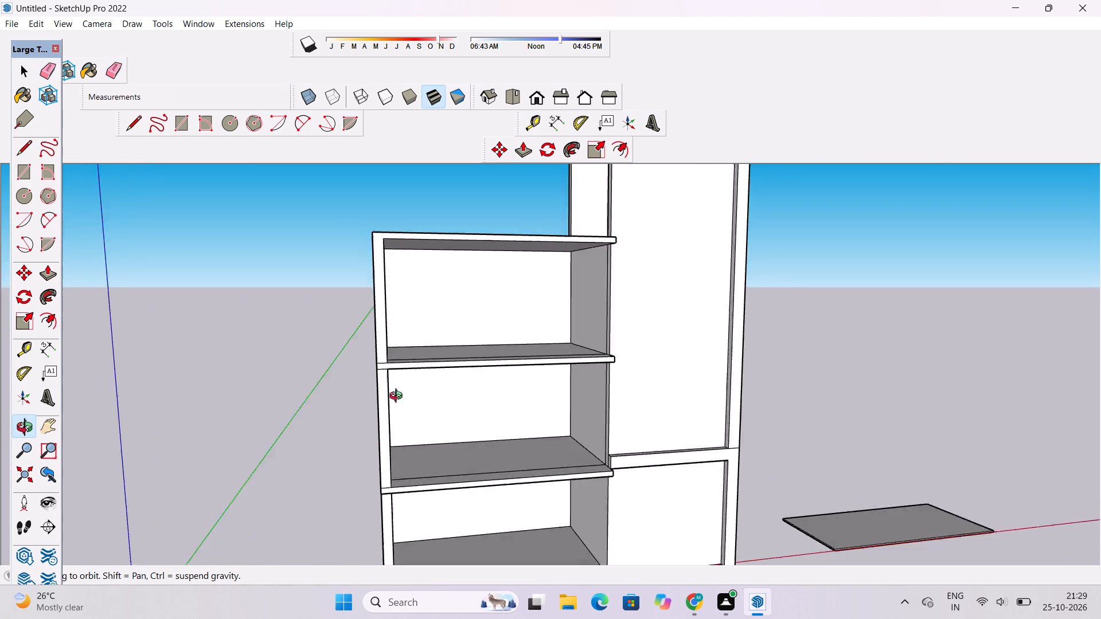
left_click_drag(399, 397, 487, 418)
scroll(474, 405, "up", 1)
left_click_drag(469, 397, 451, 362, "shift")
scroll(447, 351, "down", 4)
left_click_drag(431, 356, 466, 353)
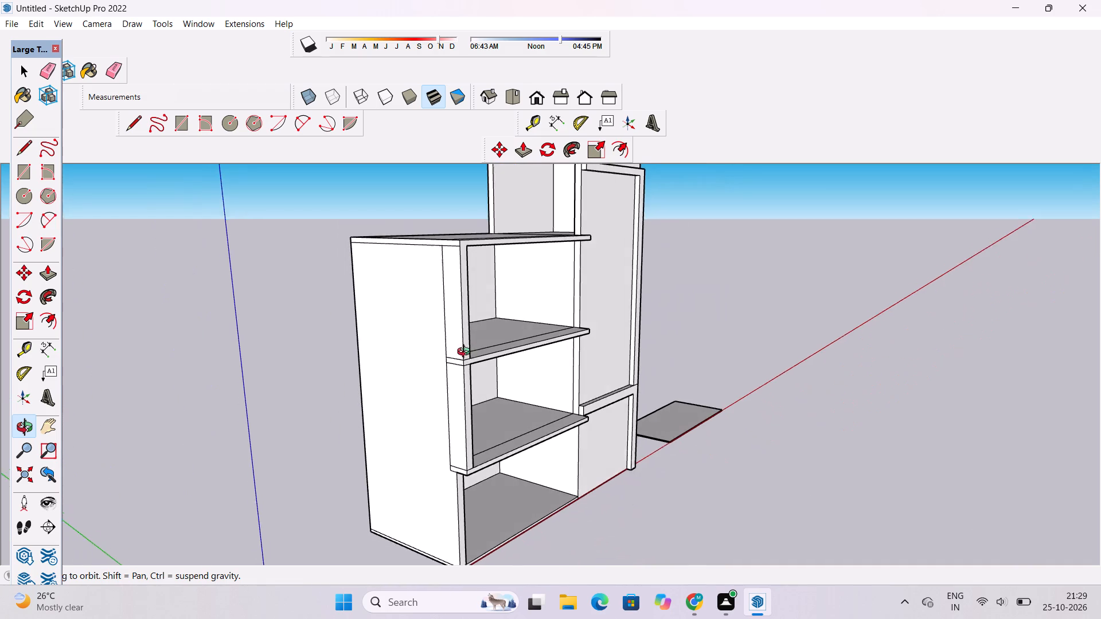
left_click_drag(466, 353, 467, 353)
left_click_drag(465, 354, 440, 369, "shift")
left_click_drag(440, 369, 452, 370)
key("e")
left_click_drag(430, 320, 415, 330)
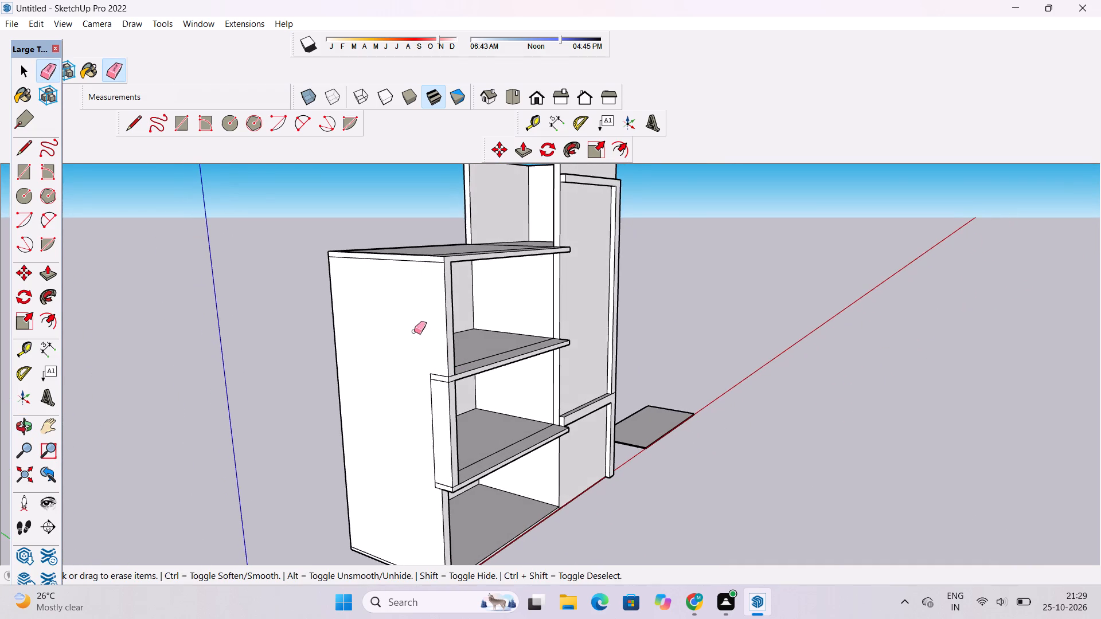
scroll(395, 362, "down", 3)
scroll(416, 385, "up", 10)
left_click_drag(437, 319, 433, 383)
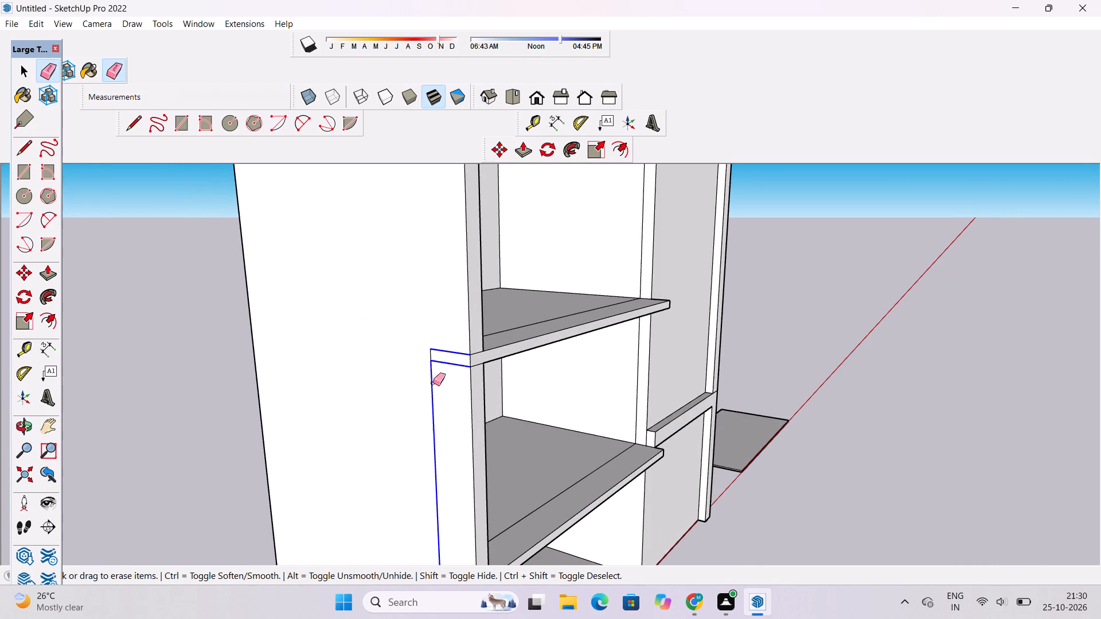
left_click_drag(433, 383, 437, 364)
scroll(407, 317, "down", 6)
scroll(434, 466, "up", 5)
left_click_drag(424, 449, 421, 477)
left_click_drag(426, 469, 428, 485)
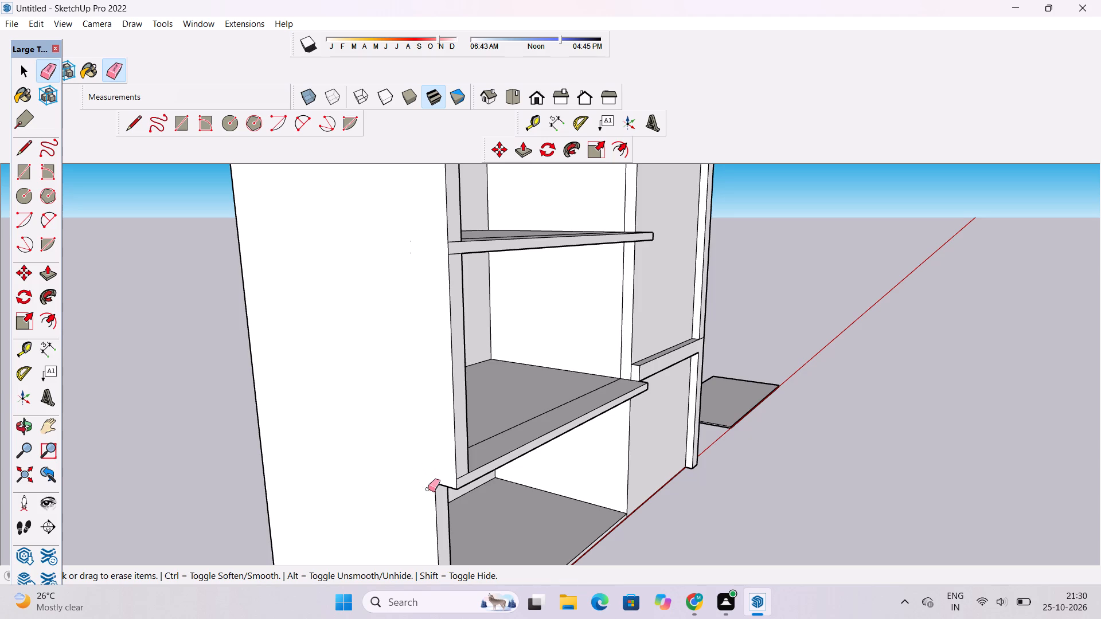
Examine the open rooms' end wall, roof and floor ledges from the front and from below.
scroll(383, 486, "down", 4)
scroll(417, 444, "up", 5)
key("o")
left_click_drag(537, 459, 314, 457)
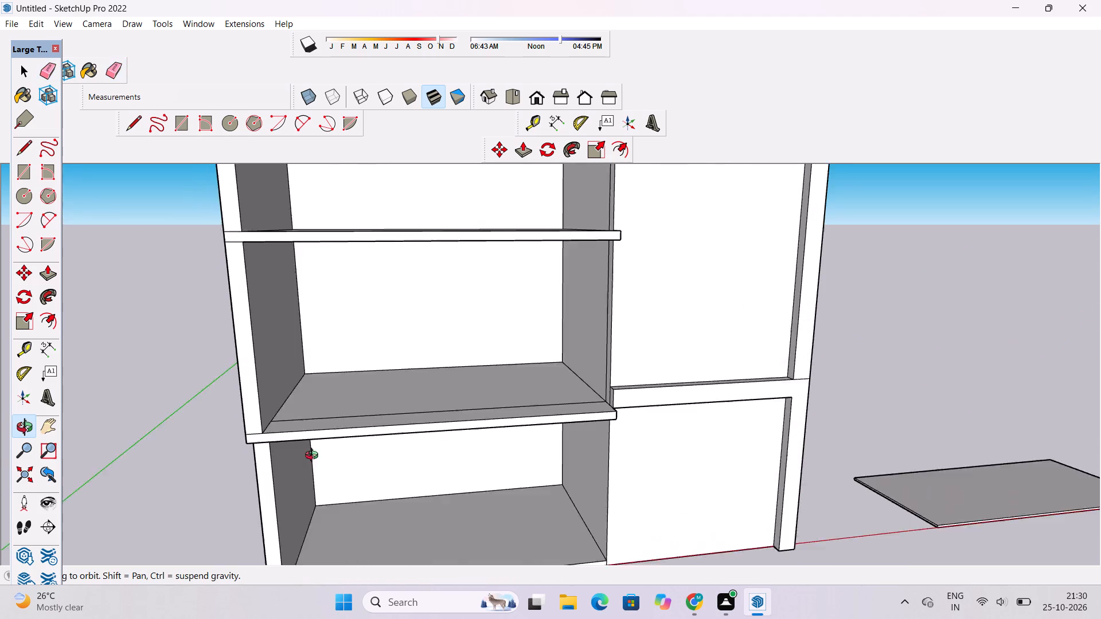
left_click_drag(314, 457, 272, 463)
scroll(273, 447, "down", 4)
left_click_drag(299, 399, 384, 480, "shift")
left_click_drag(385, 480, 505, 421)
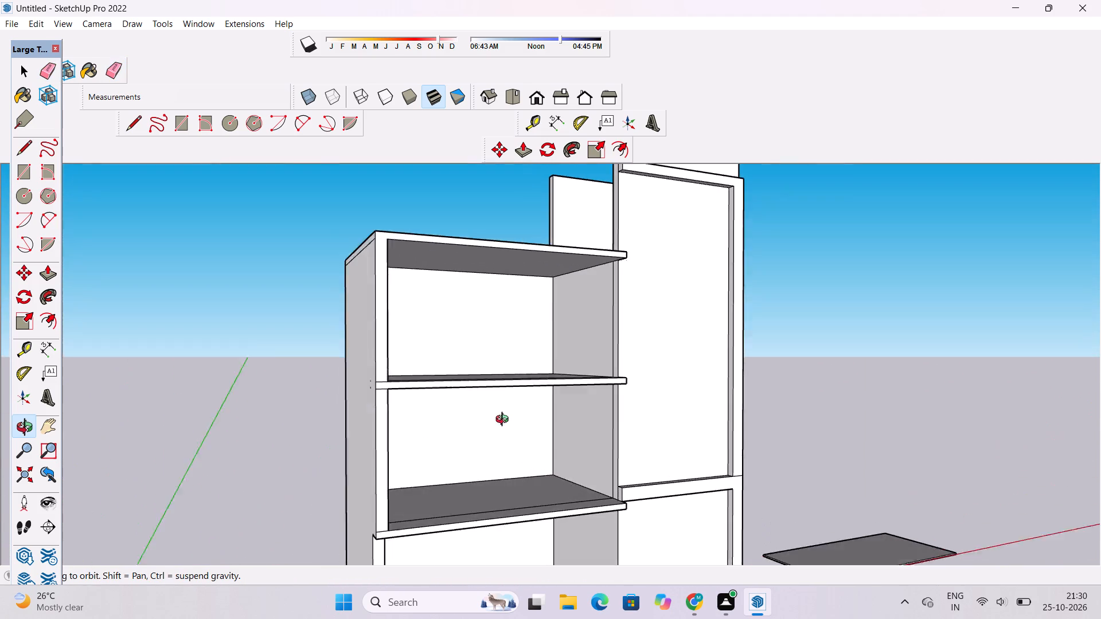
left_click_drag(505, 421, 494, 421)
left_click_drag(498, 452, 446, 376, "shift")
scroll(446, 375, "down", 3)
left_click_drag(462, 360, 505, 435, "shift")
left_click_drag(507, 433, 442, 449)
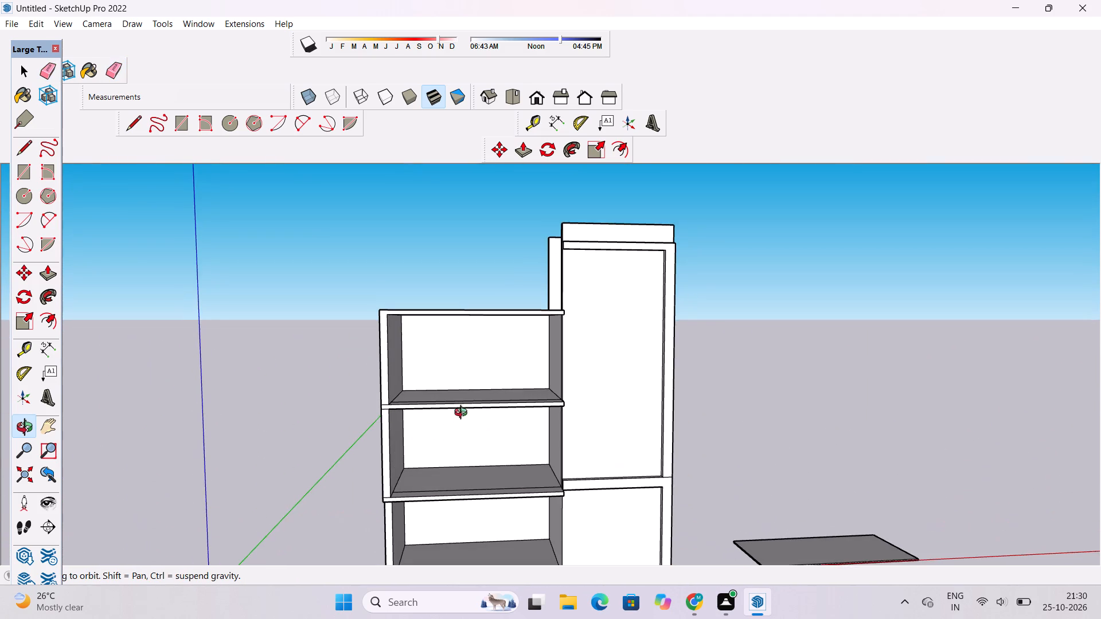
Place a vertical guide on the top open room's inner end-wall face, 5' back from its front edge.
scroll(467, 394, "up", 2, "shift")
left_click_drag(443, 398, 387, 414)
scroll(382, 398, "up", 3)
left_click_drag(379, 394, 357, 410, "shift")
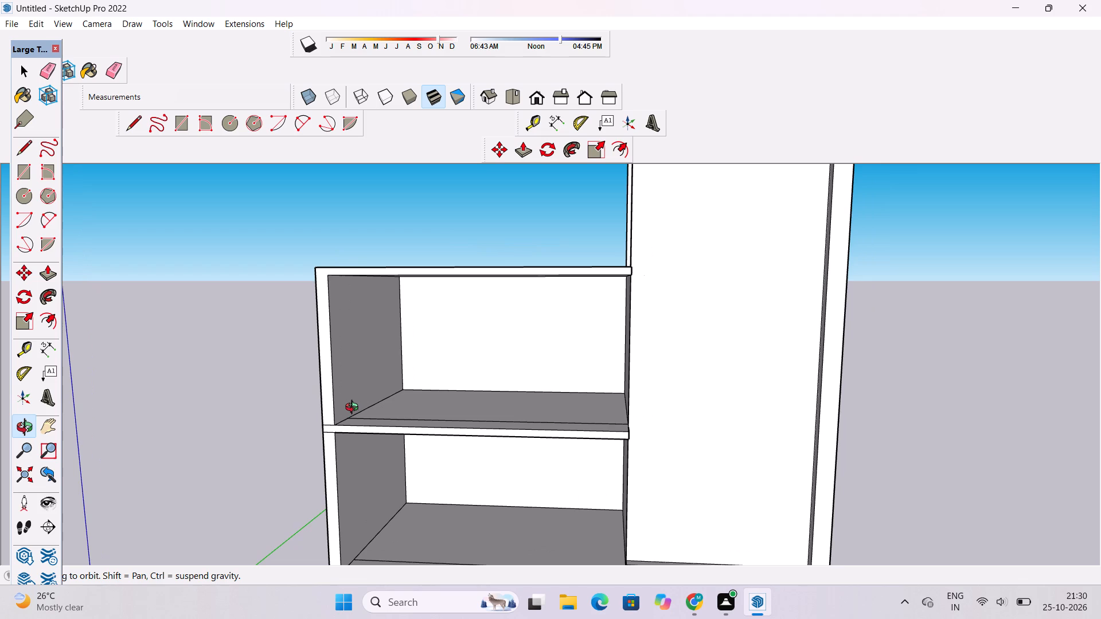
scroll(354, 408, "up", 1)
left_click_drag(354, 408, 346, 421, "shift")
key("t")
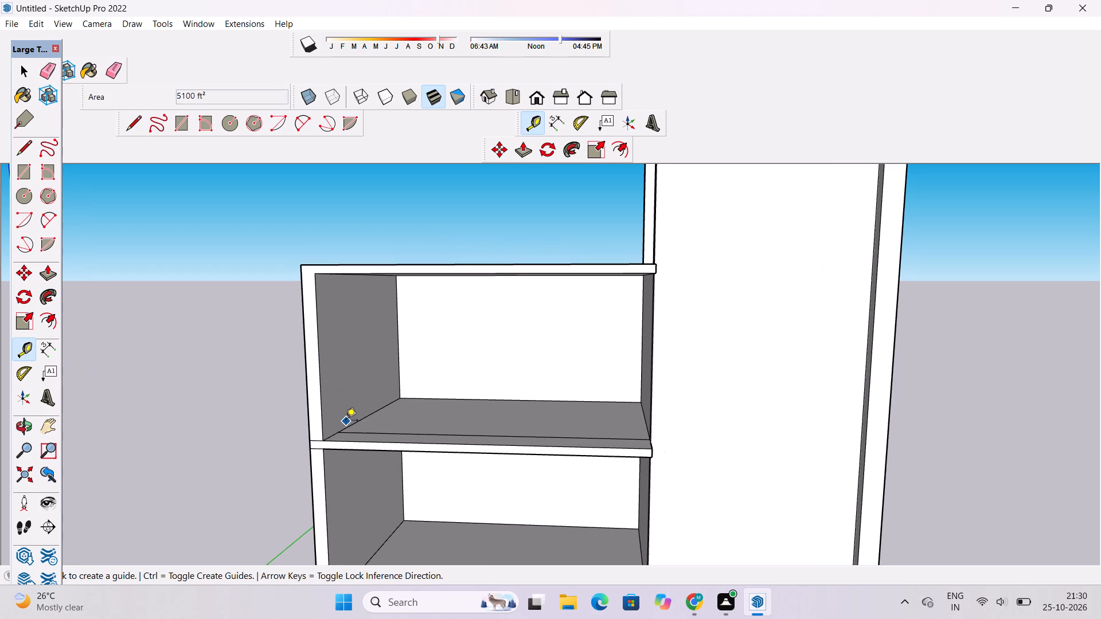
left_click(322, 359)
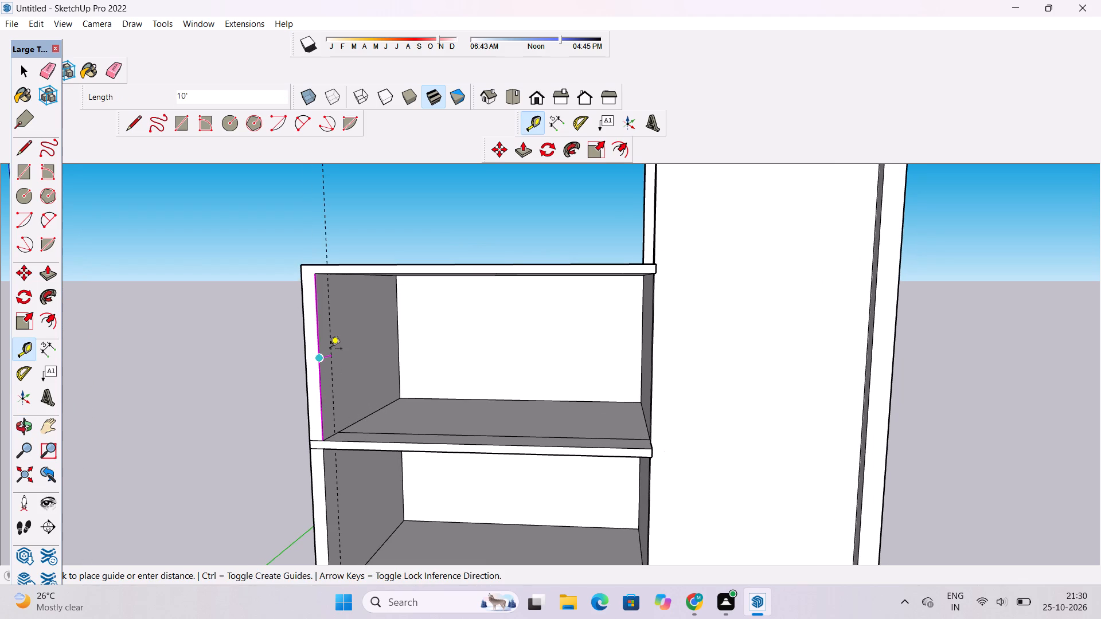
scroll(330, 350, "up", 4)
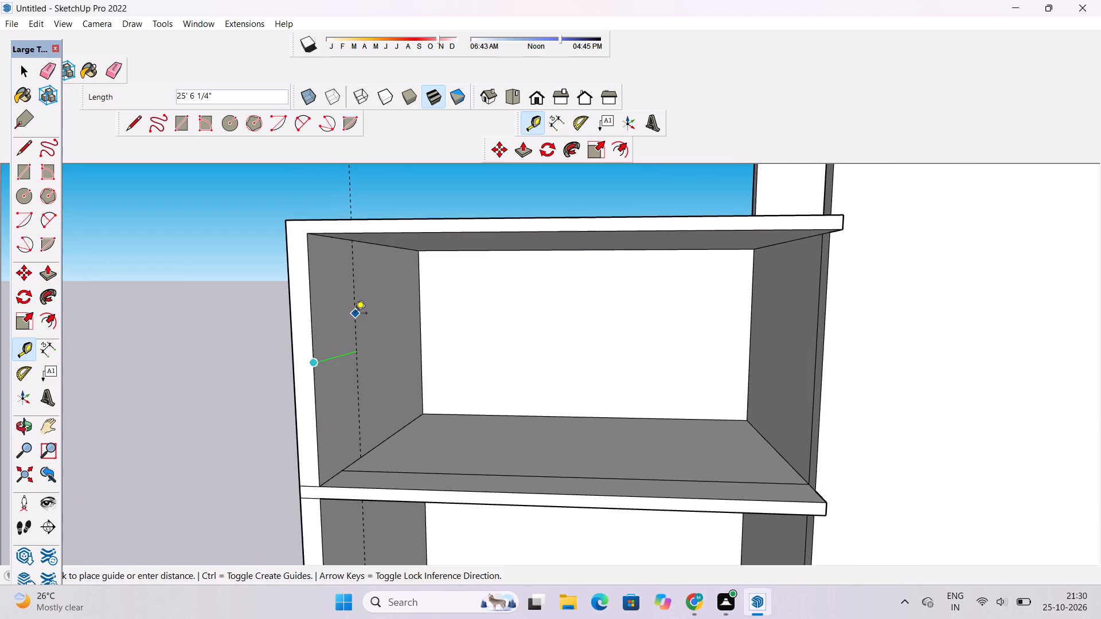
type("5'")
key("Return")
Place a guide on the roof's underside in the top open room, 5' back from its front edge.
scroll(261, 378, "down", 5)
scroll(443, 287, "up", 1)
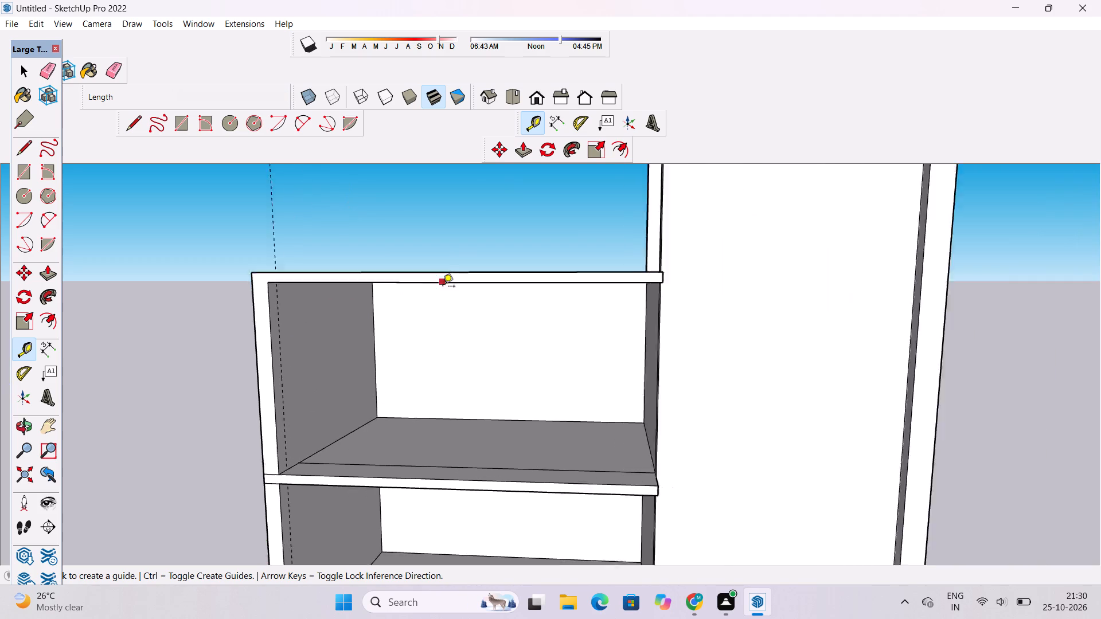
scroll(443, 287, "up", 8)
scroll(692, 233, "down", 9)
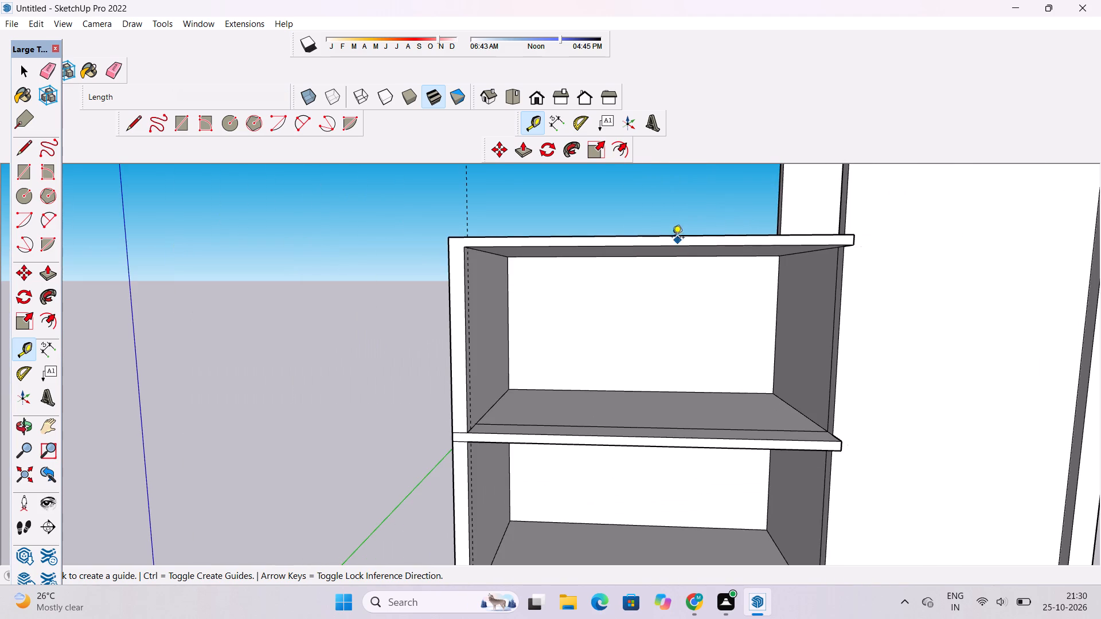
left_click(654, 248)
scroll(654, 248, "up", 5)
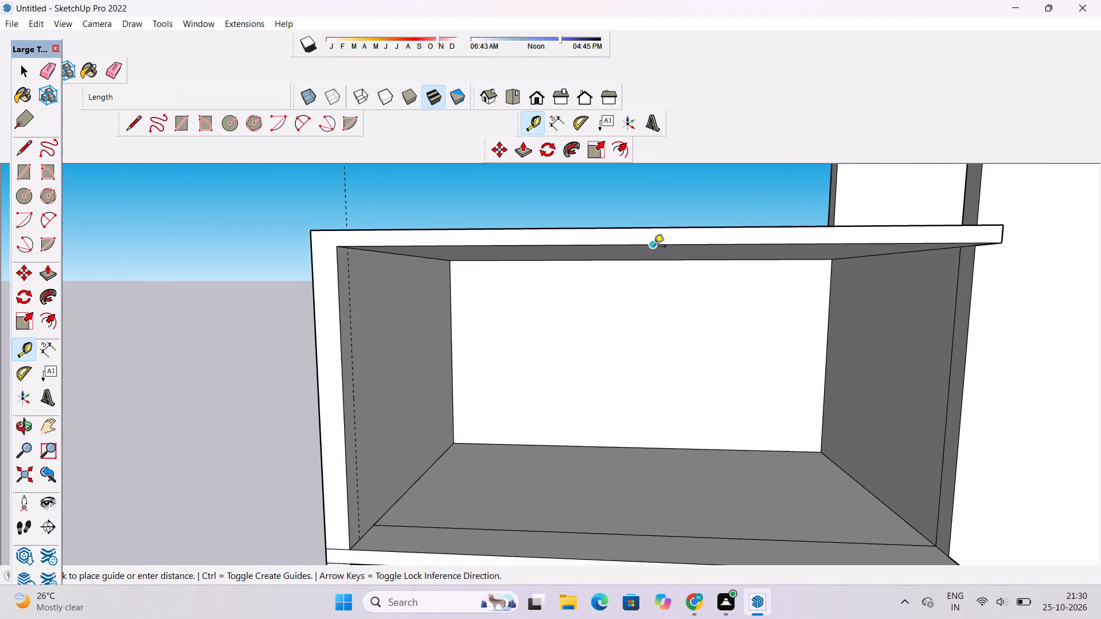
scroll(655, 256, "up", 4)
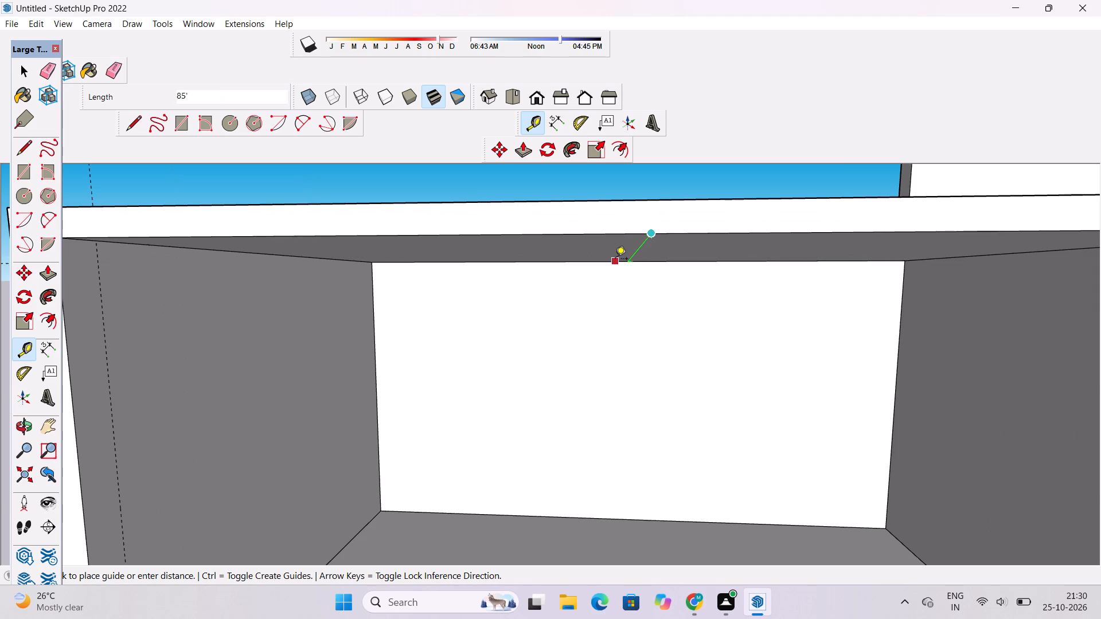
type("5'")
key("Return")
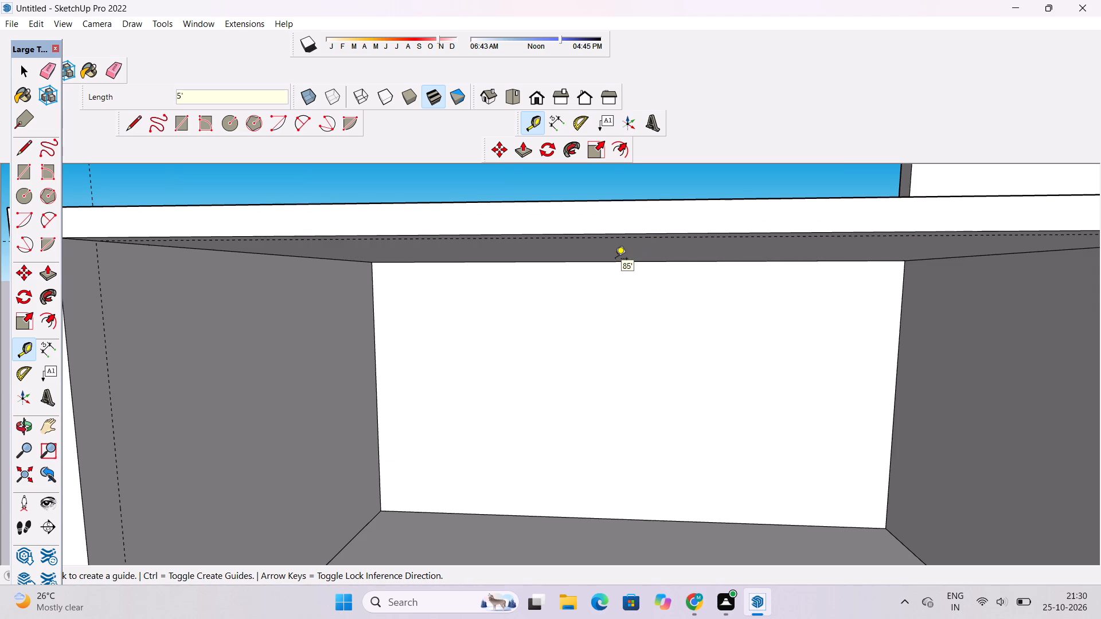
scroll(607, 263, "down", 6)
Draw a vertical line along the guide on the top open room's inner end wall, from roof underside to floor.
key("o")
left_click_drag(525, 304, 542, 285)
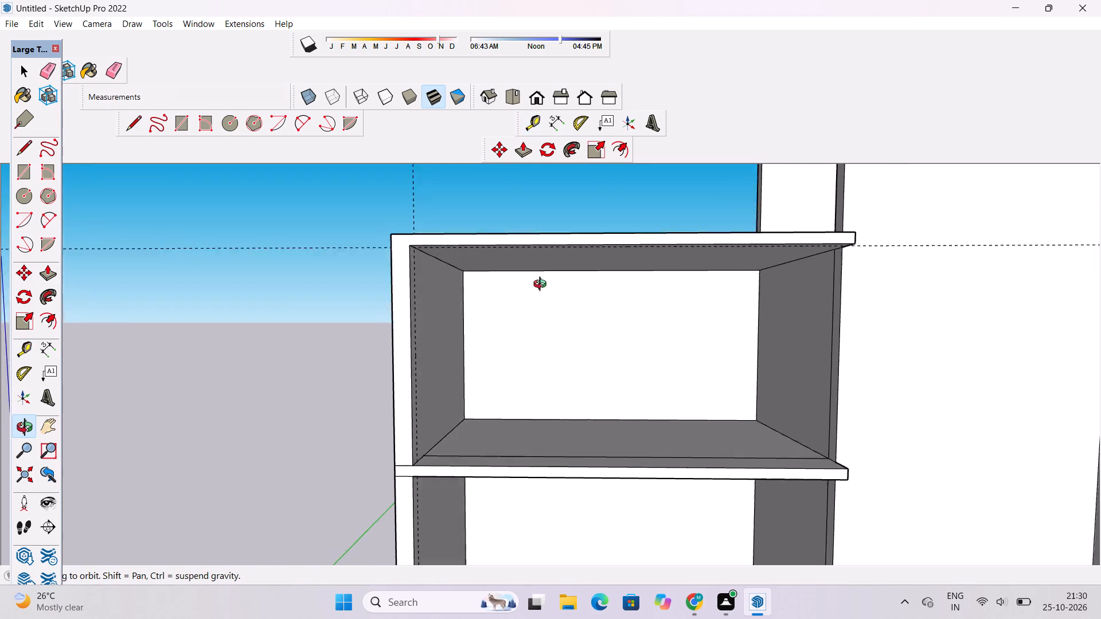
left_click_drag(542, 285, 557, 247)
left_click_drag(632, 288, 542, 296, "shift")
scroll(571, 280, "up", 1, "shift")
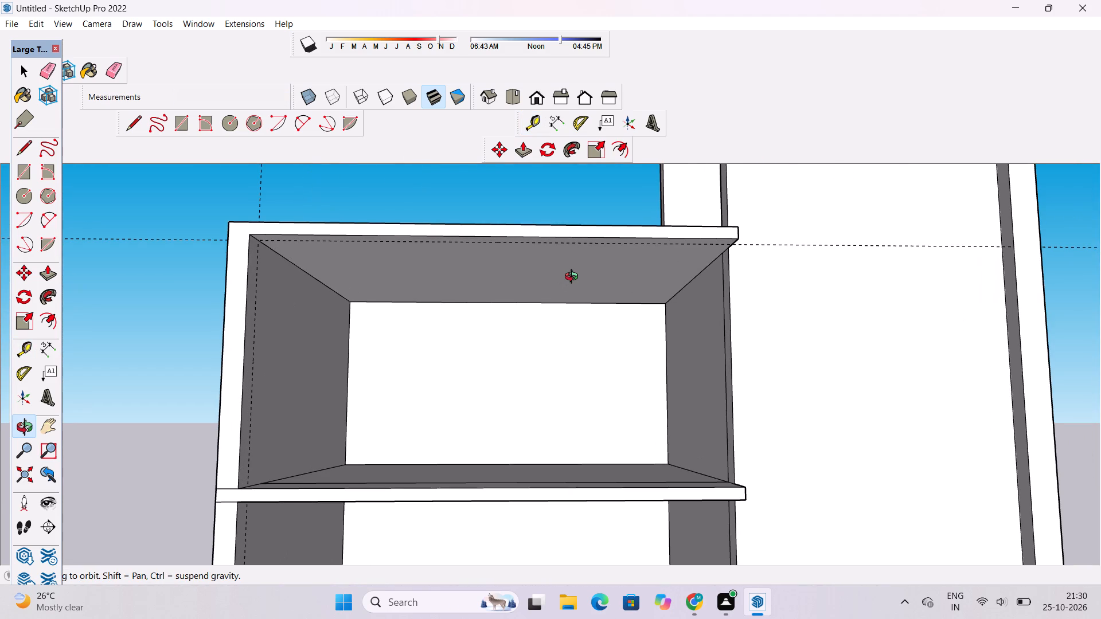
key("l")
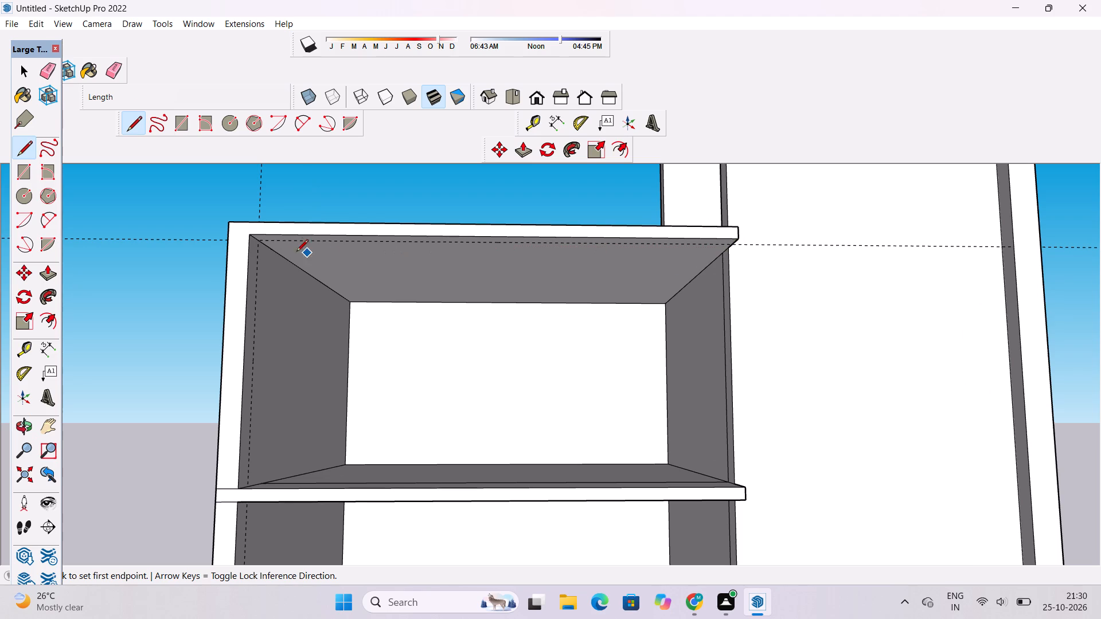
left_click(256, 244)
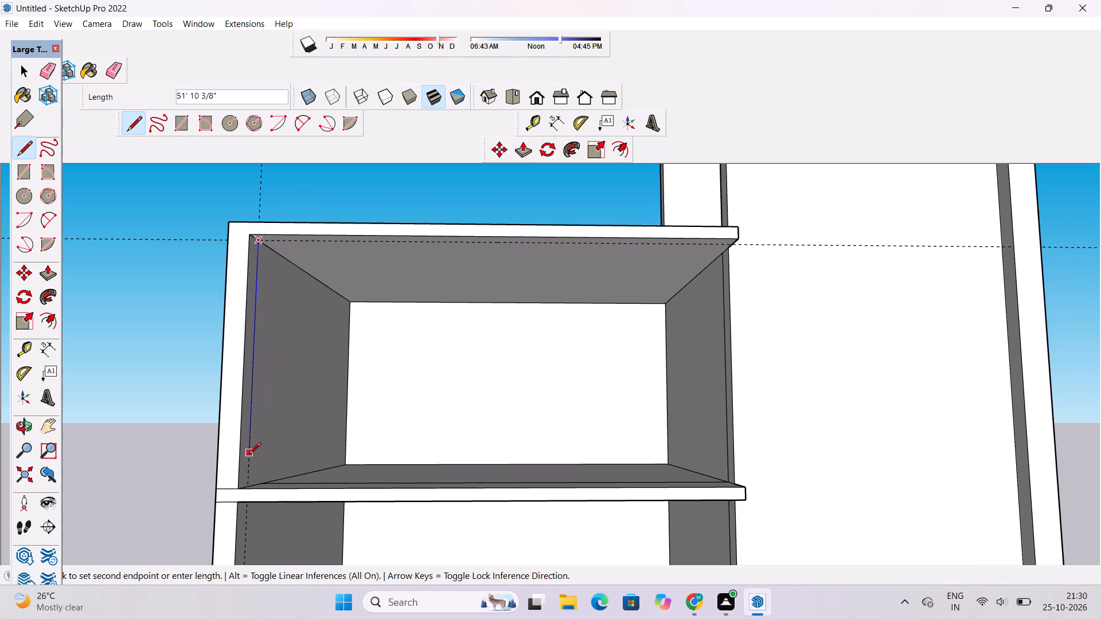
scroll(242, 469, "up", 10)
left_click(251, 499)
scroll(244, 513, "down", 9)
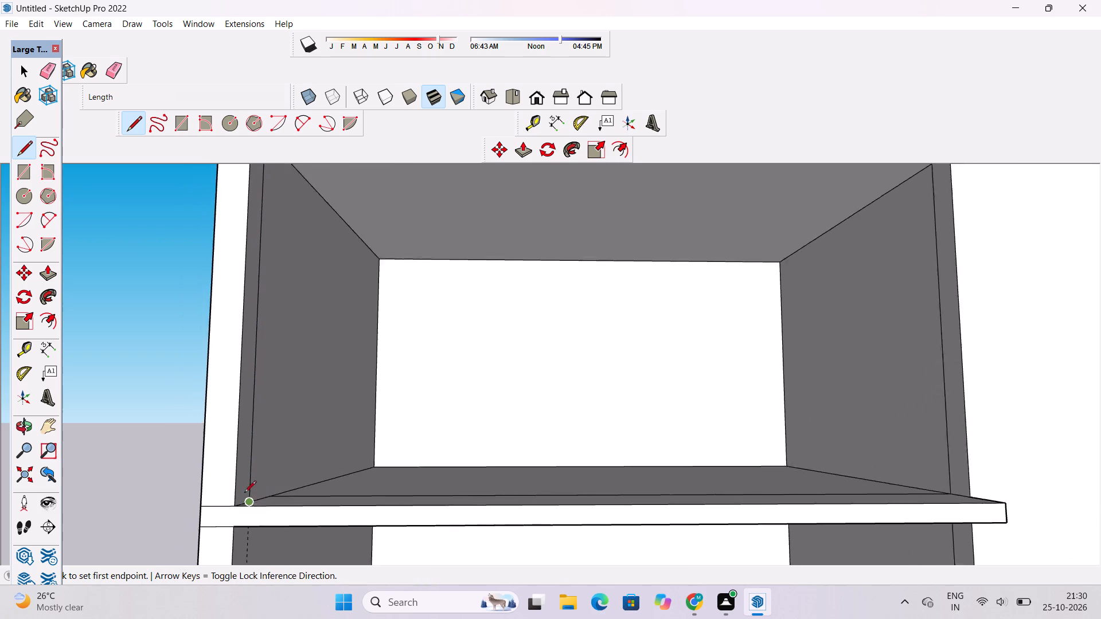
Draw a 118' line along the guide on the roof's underside, from the end wall to the taller block.
scroll(263, 326, "down", 5)
scroll(280, 296, "up", 4)
scroll(277, 246, "up", 3)
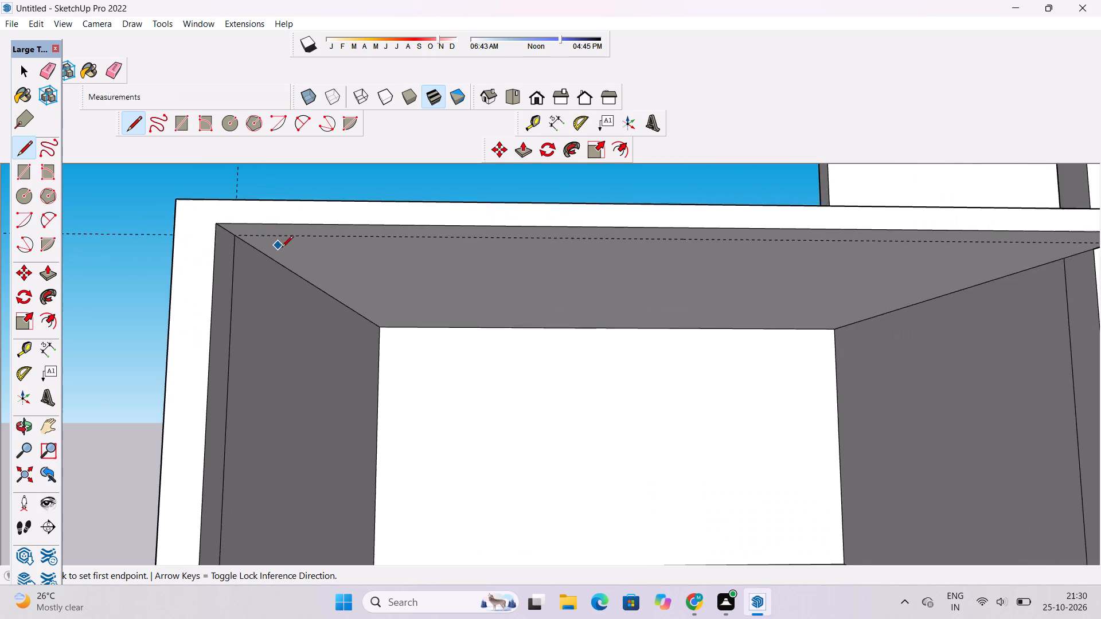
scroll(282, 248, "up", 5)
left_click(221, 232)
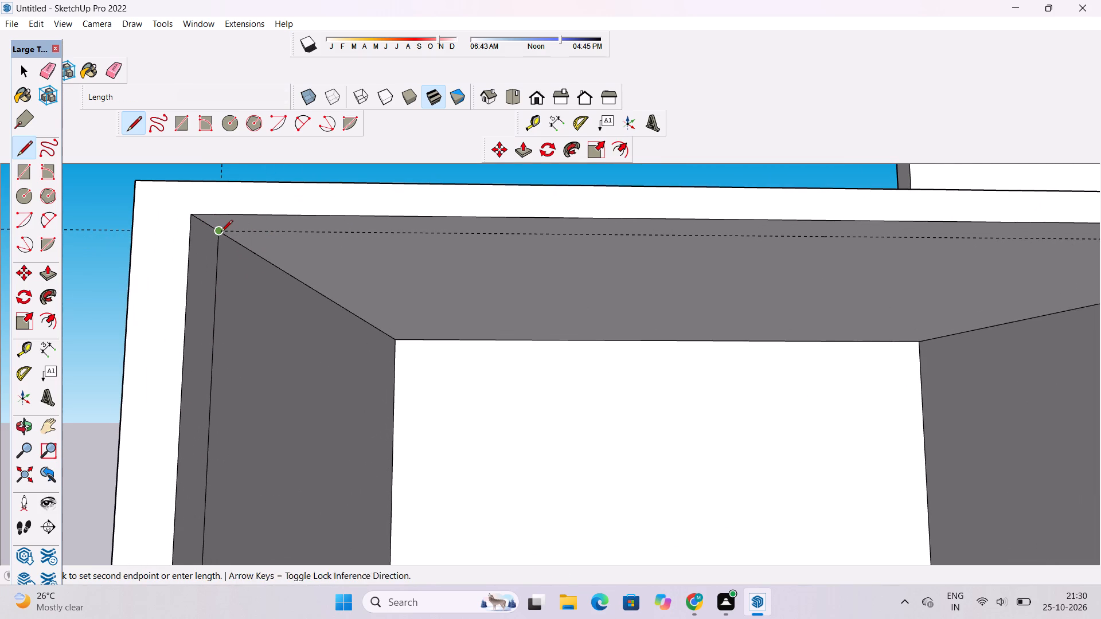
scroll(219, 233, "down", 17)
scroll(474, 238, "up", 9)
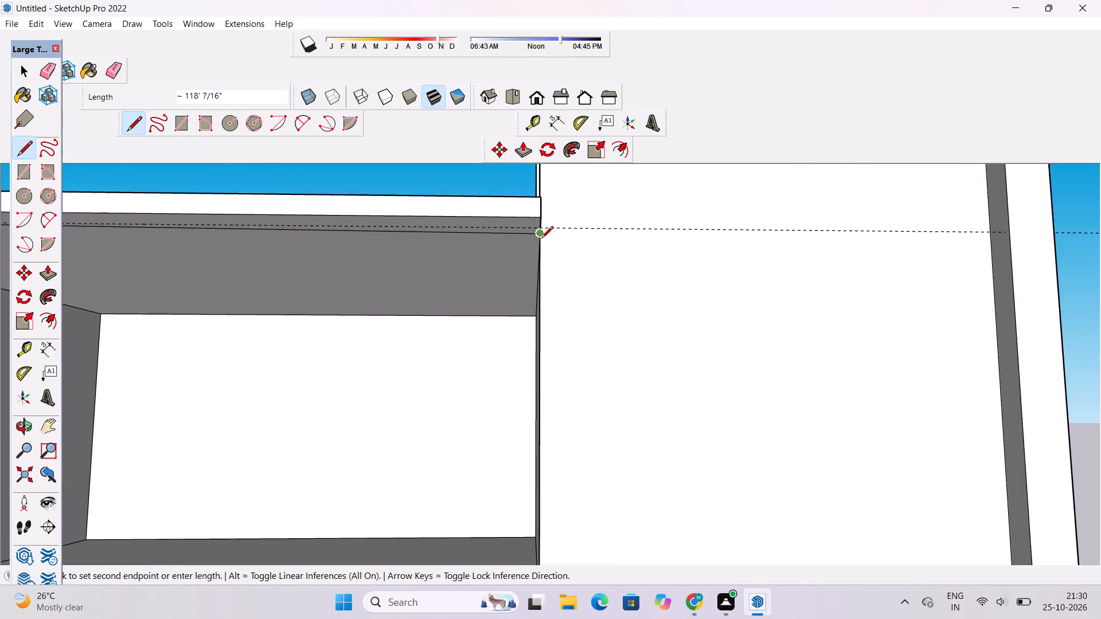
scroll(541, 239, "up", 8)
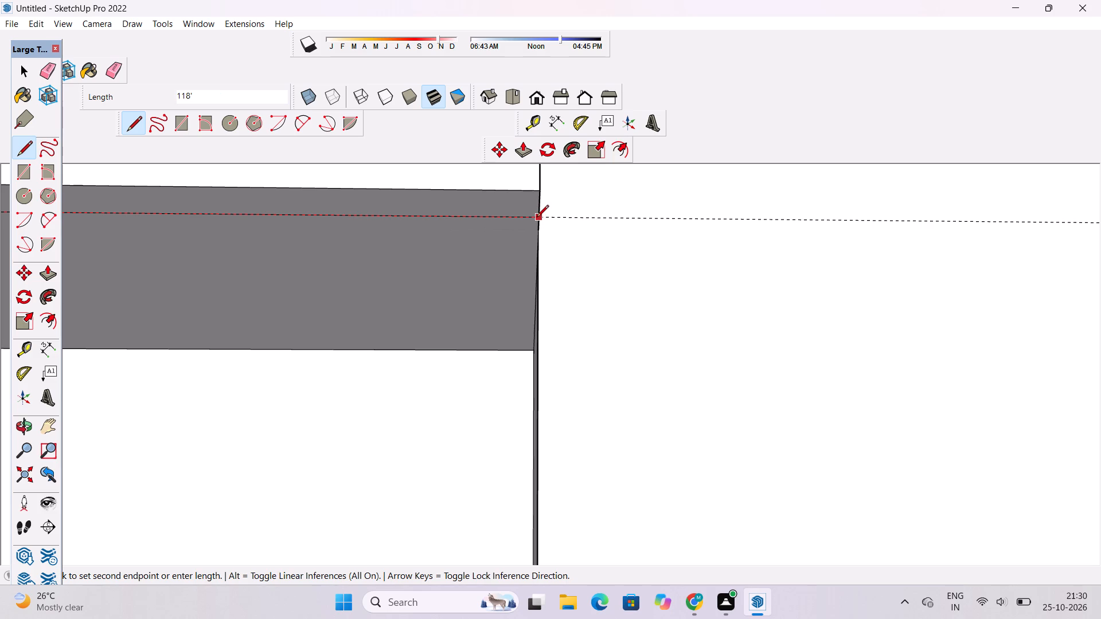
left_click(537, 218)
Erase the horizontal and vertical guides at the top open room.
scroll(477, 248, "down", 18)
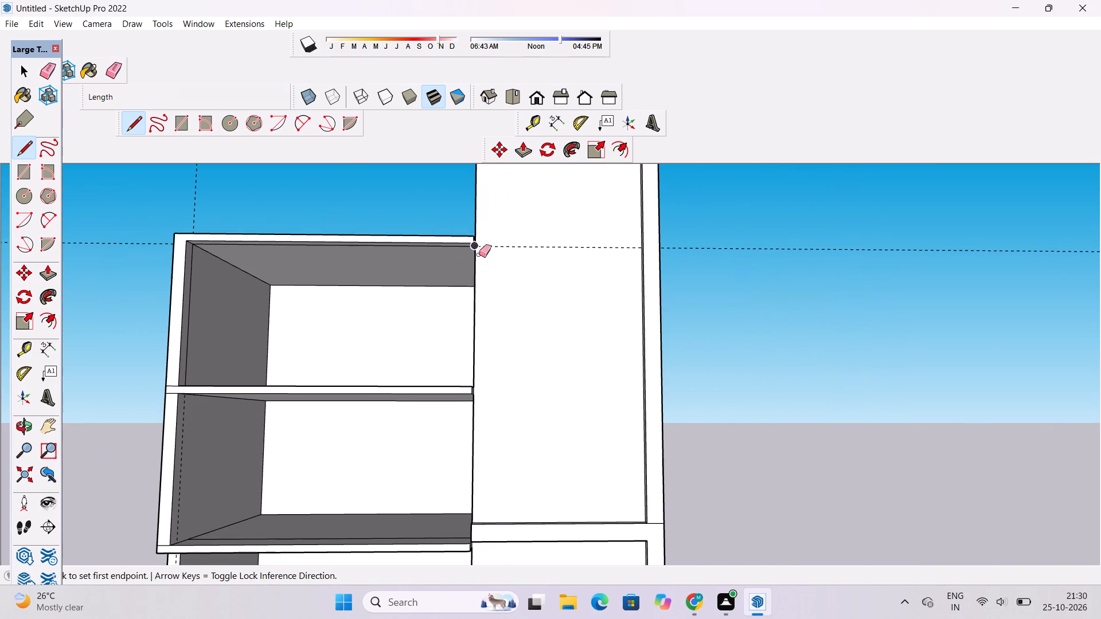
key("e")
left_click_drag(522, 222, 528, 263)
scroll(522, 280, "down", 4)
scroll(254, 202, "up", 4)
left_click_drag(292, 193, 301, 205)
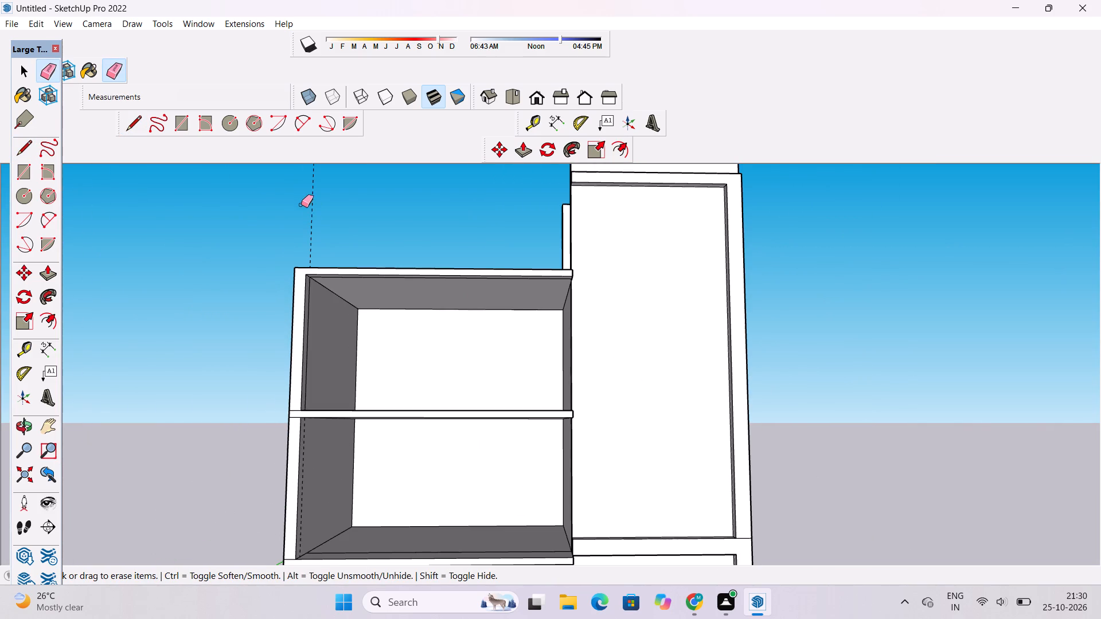
left_click_drag(301, 205, 315, 222)
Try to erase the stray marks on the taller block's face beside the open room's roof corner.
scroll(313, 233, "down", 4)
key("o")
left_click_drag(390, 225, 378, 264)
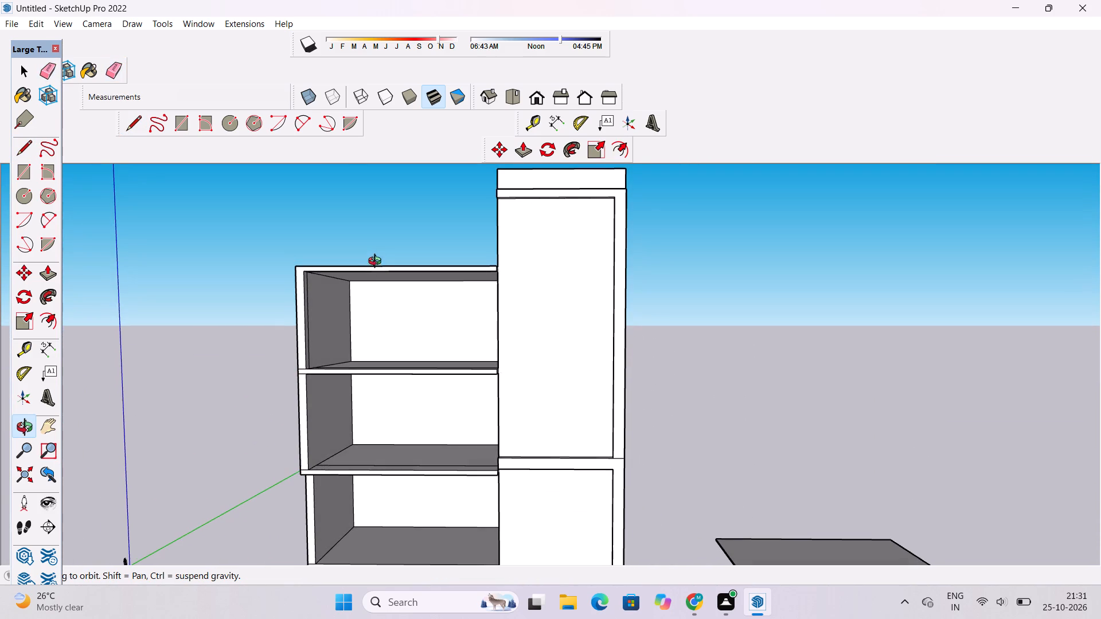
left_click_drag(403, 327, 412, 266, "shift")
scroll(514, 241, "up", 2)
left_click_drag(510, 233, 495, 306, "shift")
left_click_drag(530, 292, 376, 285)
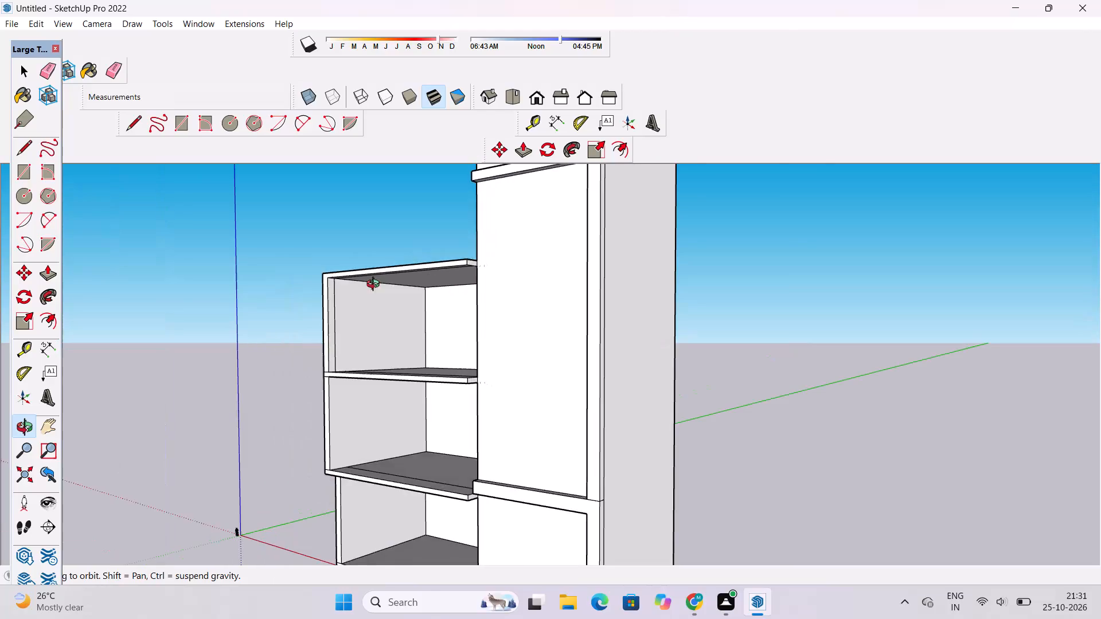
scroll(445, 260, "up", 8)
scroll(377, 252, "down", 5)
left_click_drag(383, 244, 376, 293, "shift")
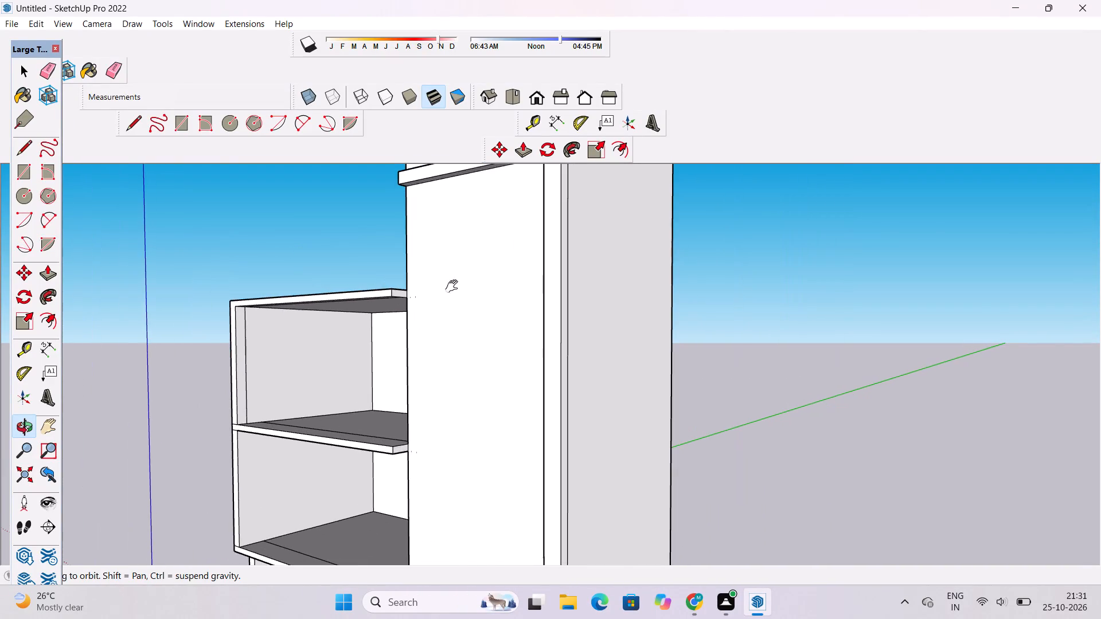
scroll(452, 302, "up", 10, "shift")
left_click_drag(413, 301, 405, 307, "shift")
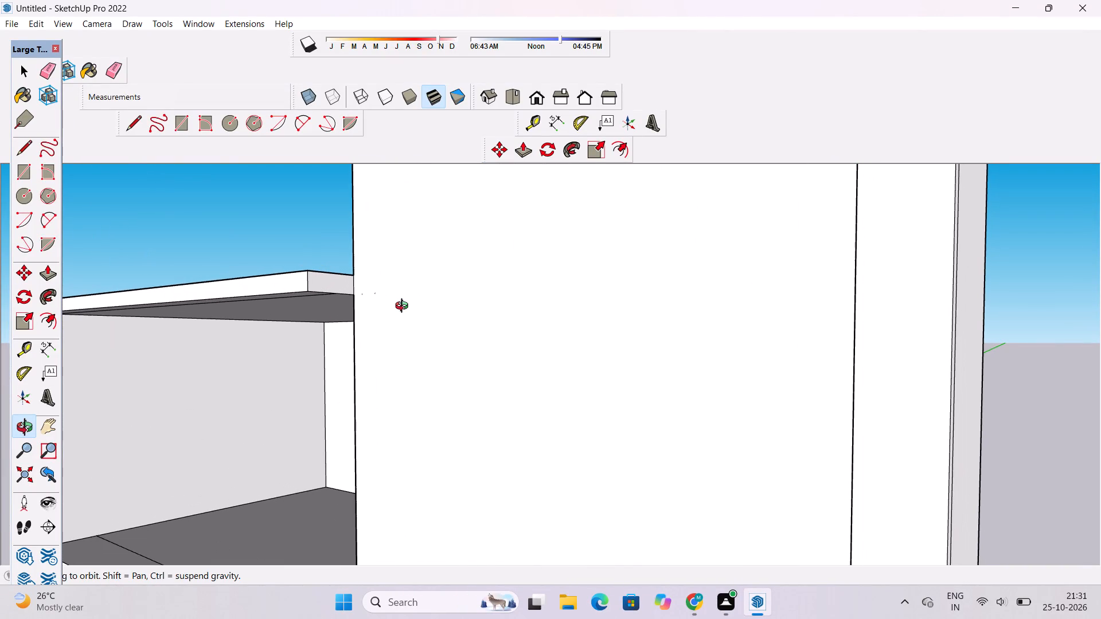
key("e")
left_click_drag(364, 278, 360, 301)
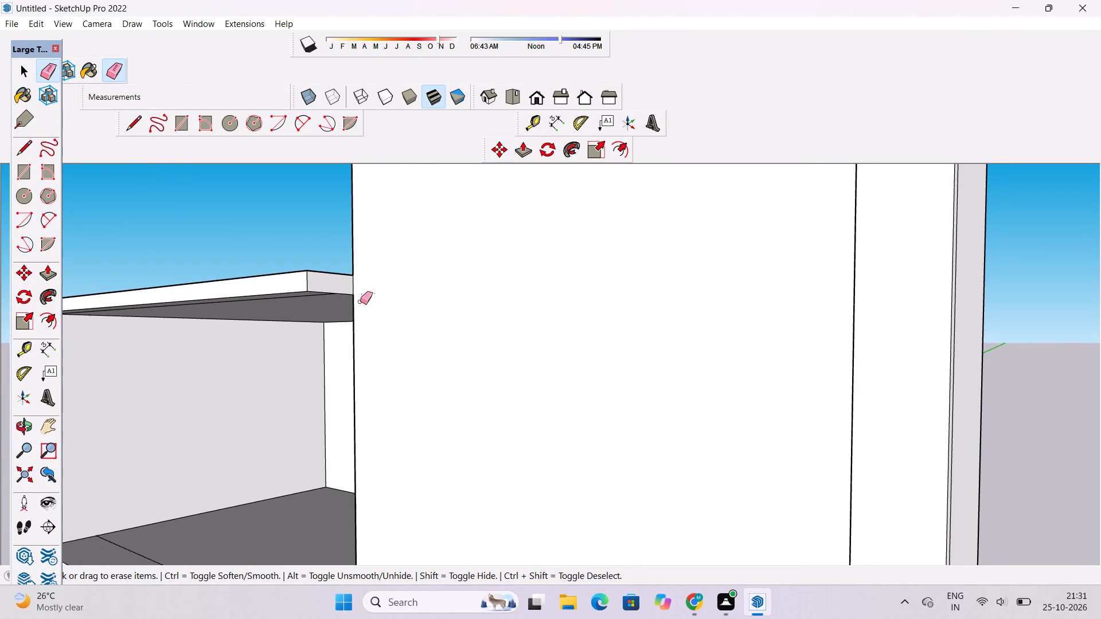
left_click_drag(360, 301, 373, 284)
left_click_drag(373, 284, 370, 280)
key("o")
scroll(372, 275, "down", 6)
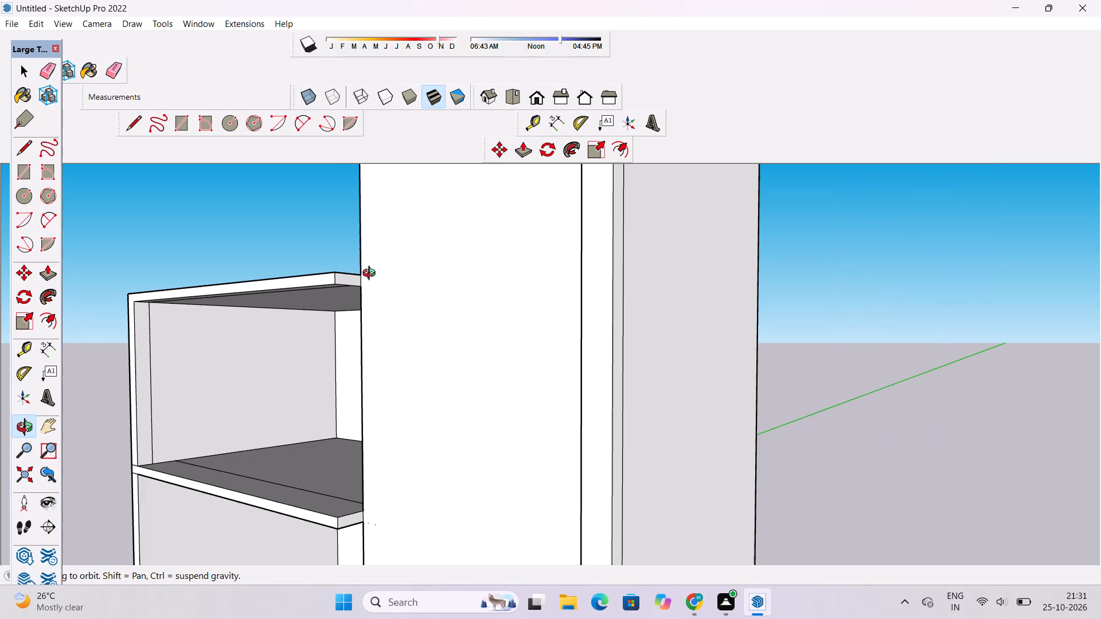
Place a vertical guide 7' in from the taller block's front-face edge beside the open rooms.
left_click_drag(350, 321, 360, 289, "shift")
scroll(360, 289, "down", 4)
left_click_drag(369, 299, 424, 328)
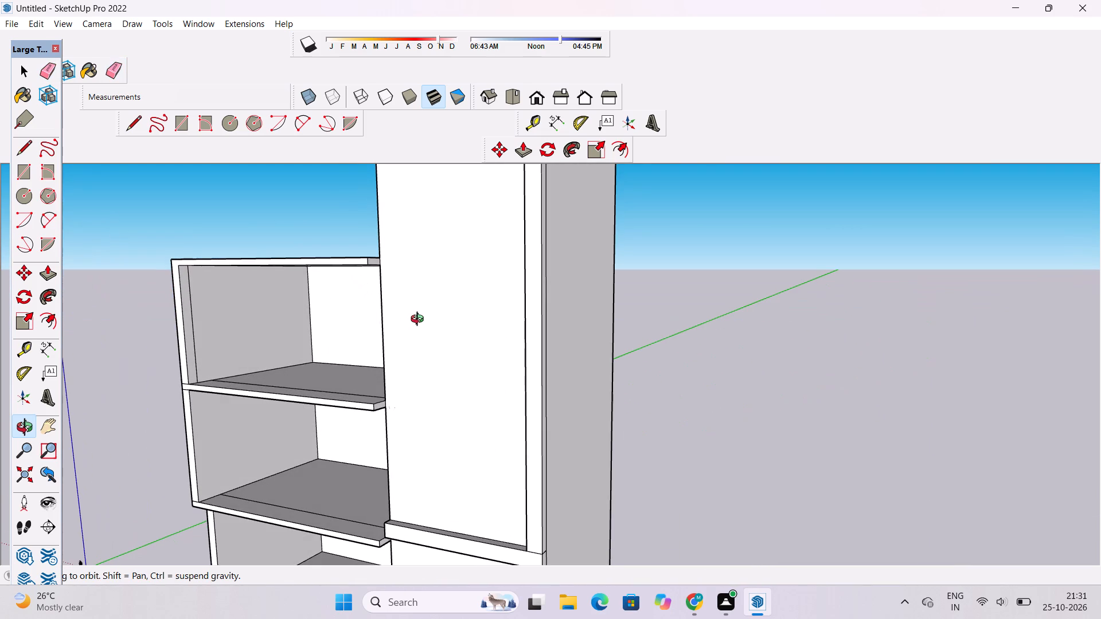
scroll(404, 315, "down", 1)
left_click_drag(362, 325, 449, 332, "shift")
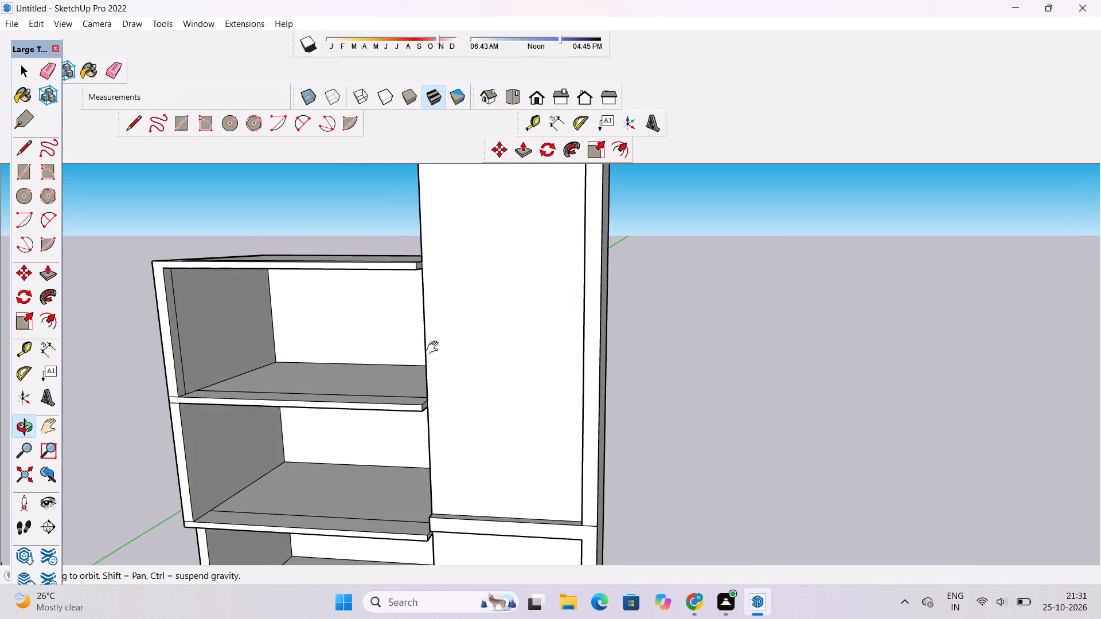
left_click_drag(405, 323, 456, 301)
scroll(451, 318, "up", 1)
left_click_drag(449, 332, 384, 346)
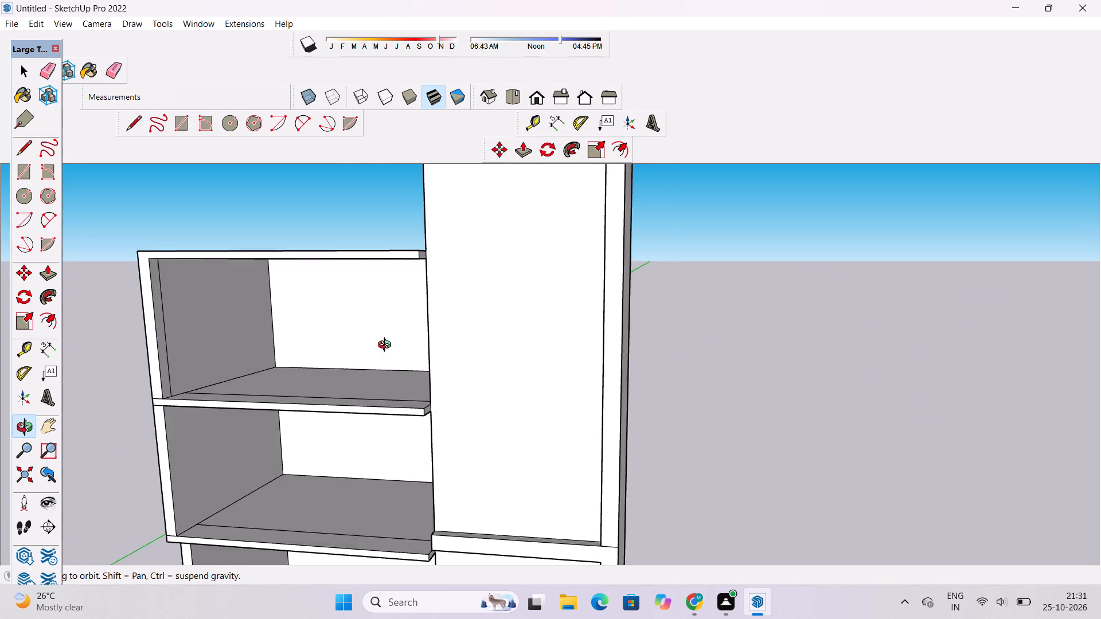
scroll(387, 346, "up", 1)
left_click_drag(397, 339, 360, 368, "shift")
left_click_drag(368, 363, 370, 355)
key("t")
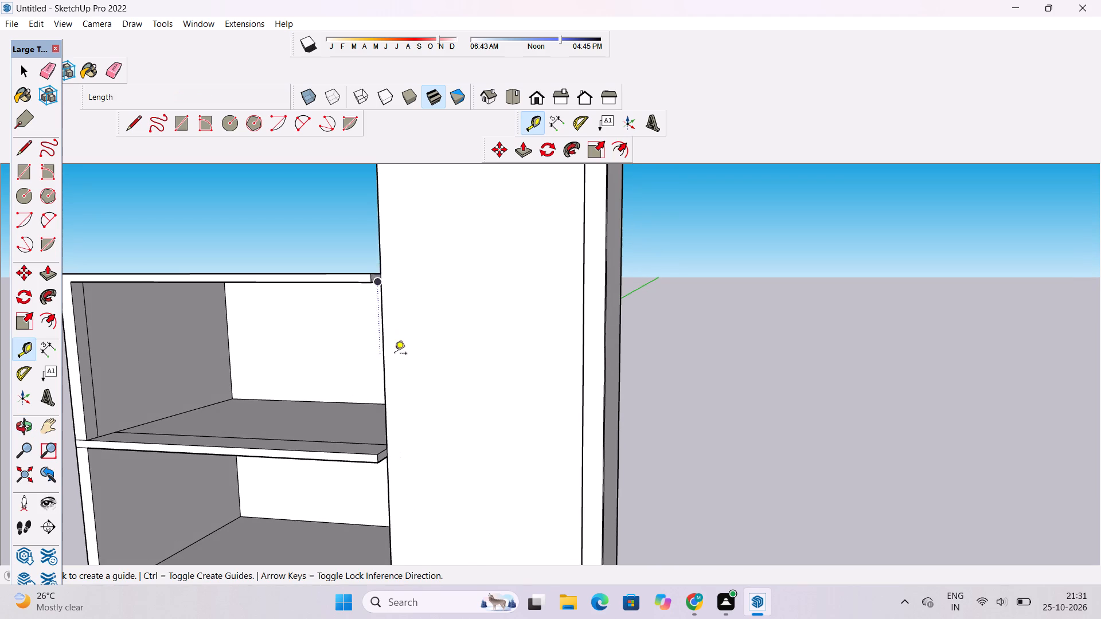
scroll(399, 357, "down", 3)
scroll(388, 369, "up", 4)
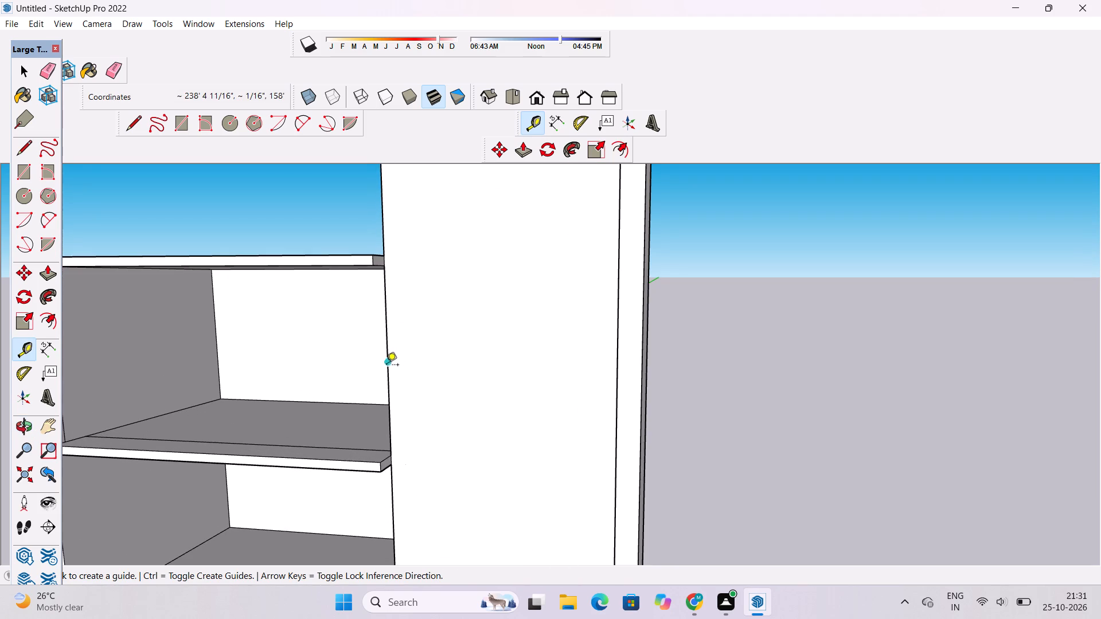
left_click(388, 362)
scroll(425, 356, "down", 6)
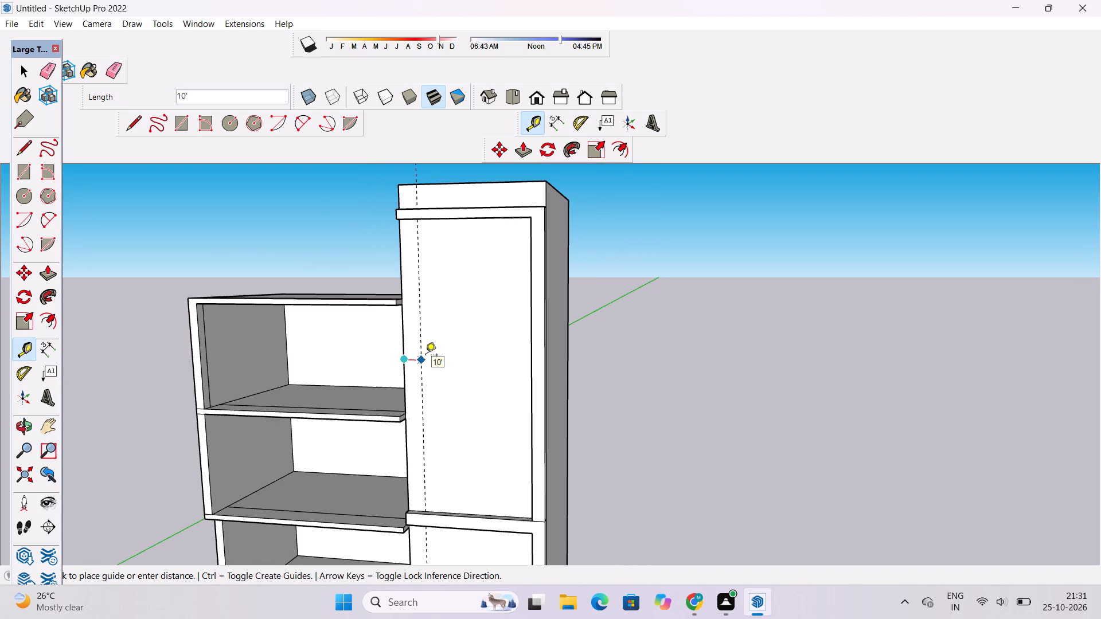
type("7'")
key("Return")
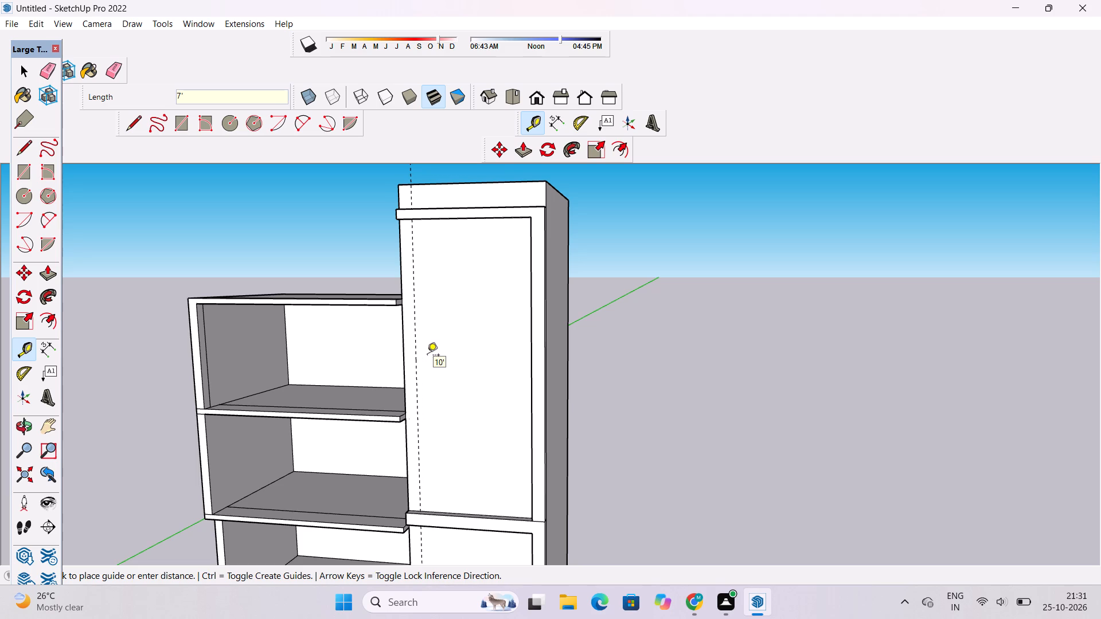
Place two horizontal guides across the taller block's face, level with the open rooms' roof slab top and underside.
scroll(481, 267, "up", 7)
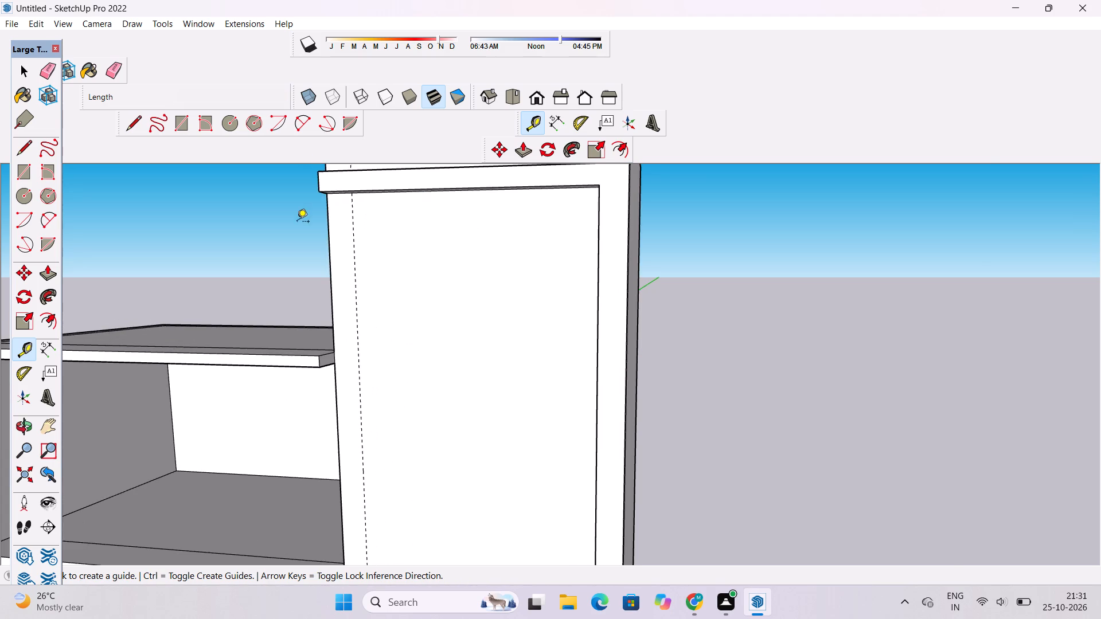
scroll(331, 213, "up", 10)
left_click(353, 170)
scroll(353, 170, "down", 7)
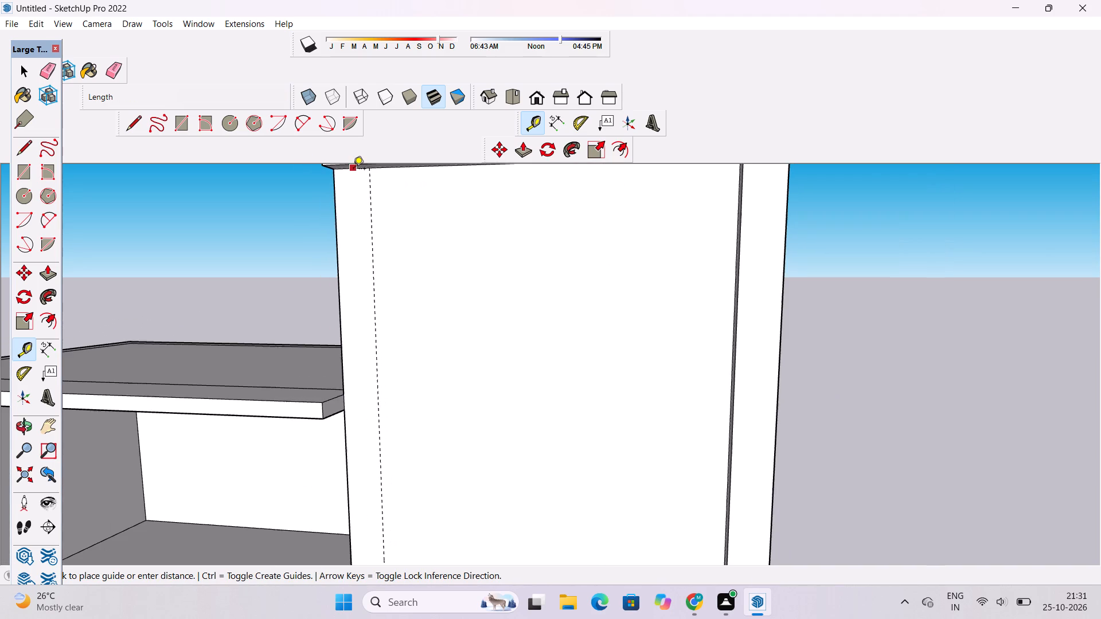
scroll(360, 321, "up", 1)
scroll(358, 323, "down", 4)
scroll(357, 389, "up", 9)
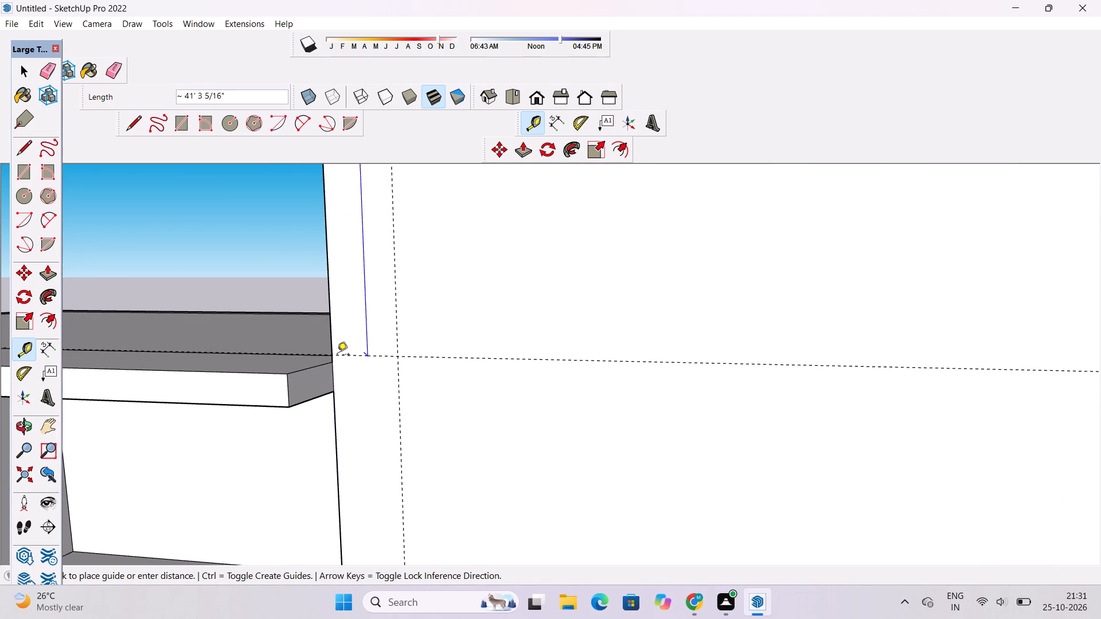
left_click(336, 363)
scroll(336, 361, "down", 4)
scroll(351, 366, "up", 3)
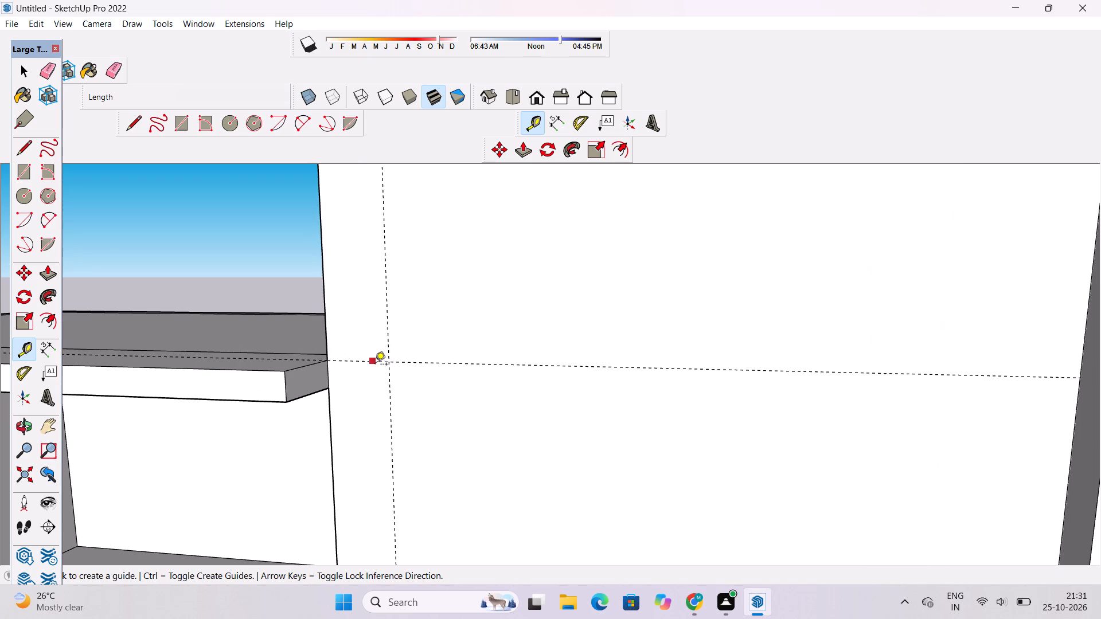
left_click(404, 364)
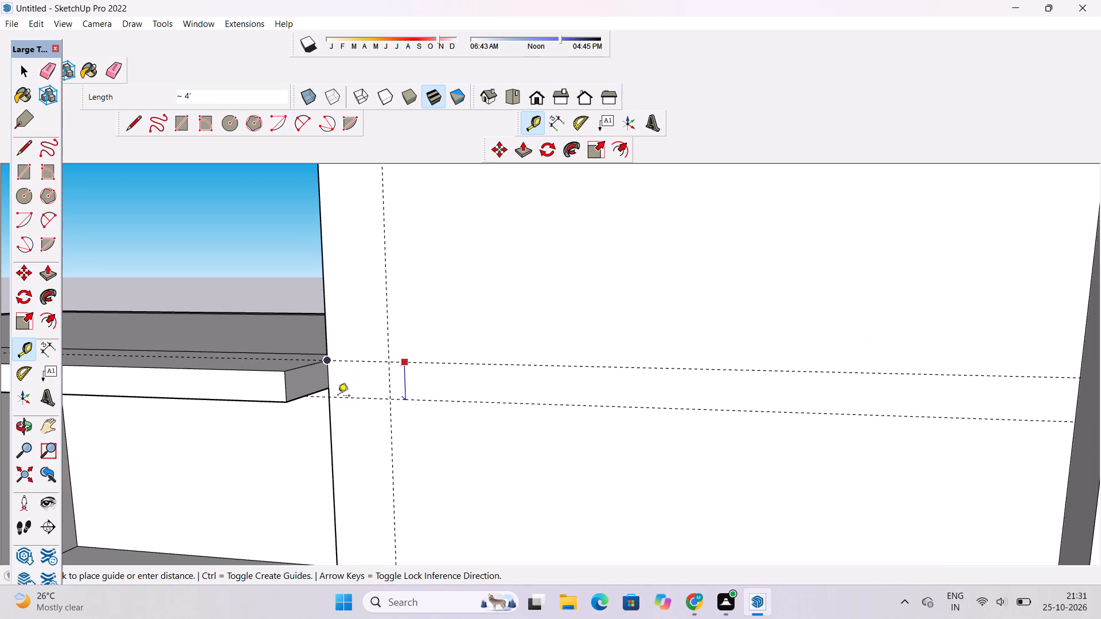
left_click(329, 390)
Place horizontal guides 60' below the roof-underside guide and 3' lower, level with the top open room's floor slab top and underside.
scroll(370, 366, "down", 13)
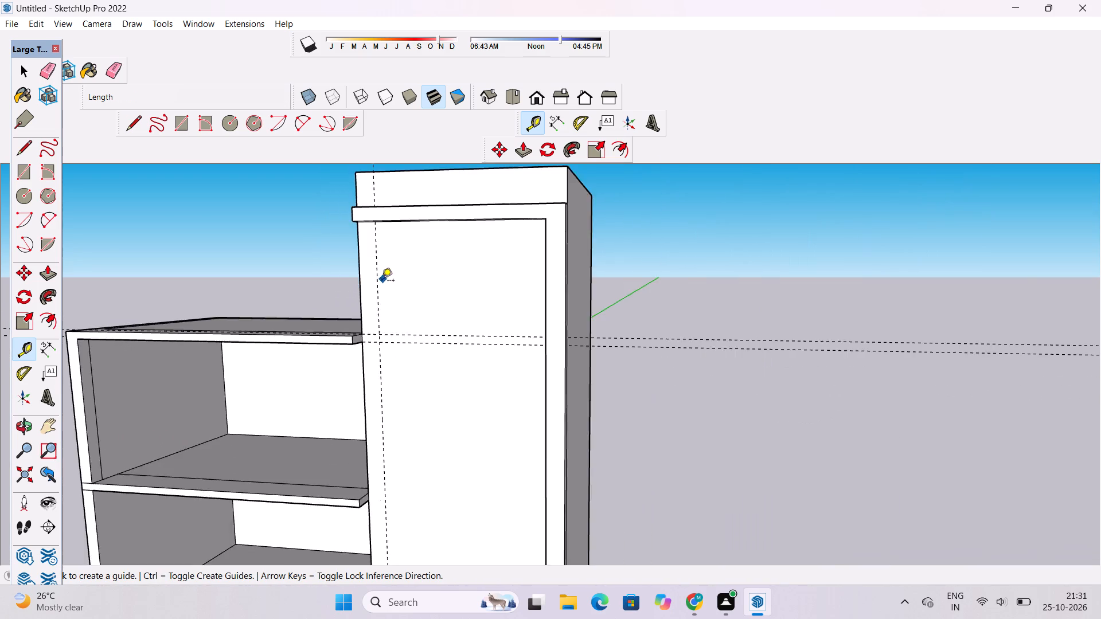
scroll(382, 281, "down", 5)
scroll(382, 446, "up", 8)
scroll(369, 403, "down", 2)
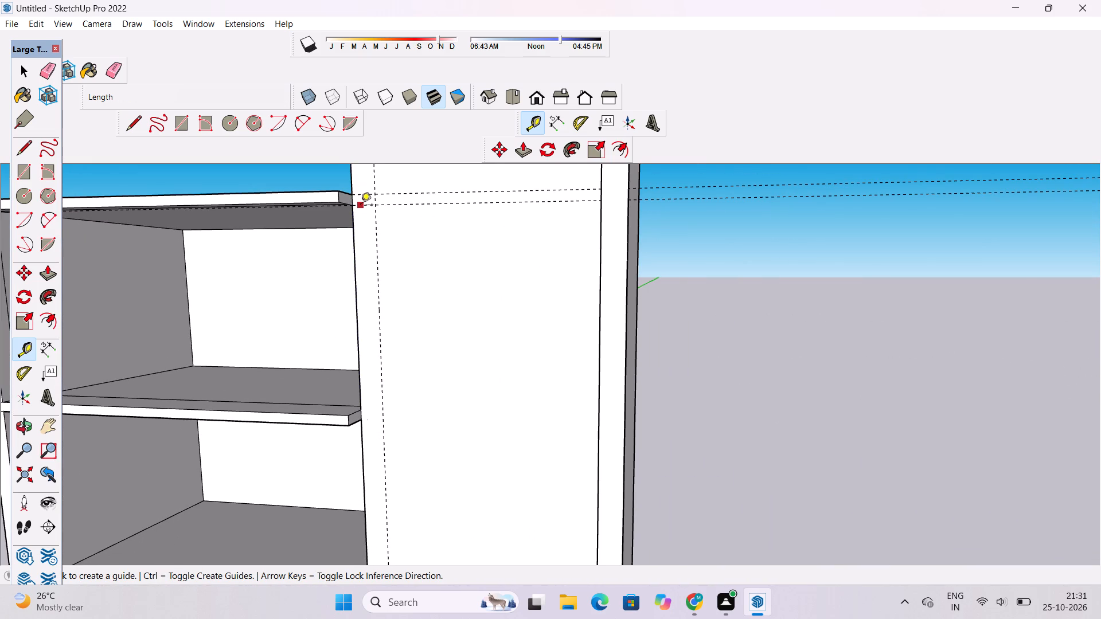
left_click(363, 206)
scroll(365, 404, "up", 3)
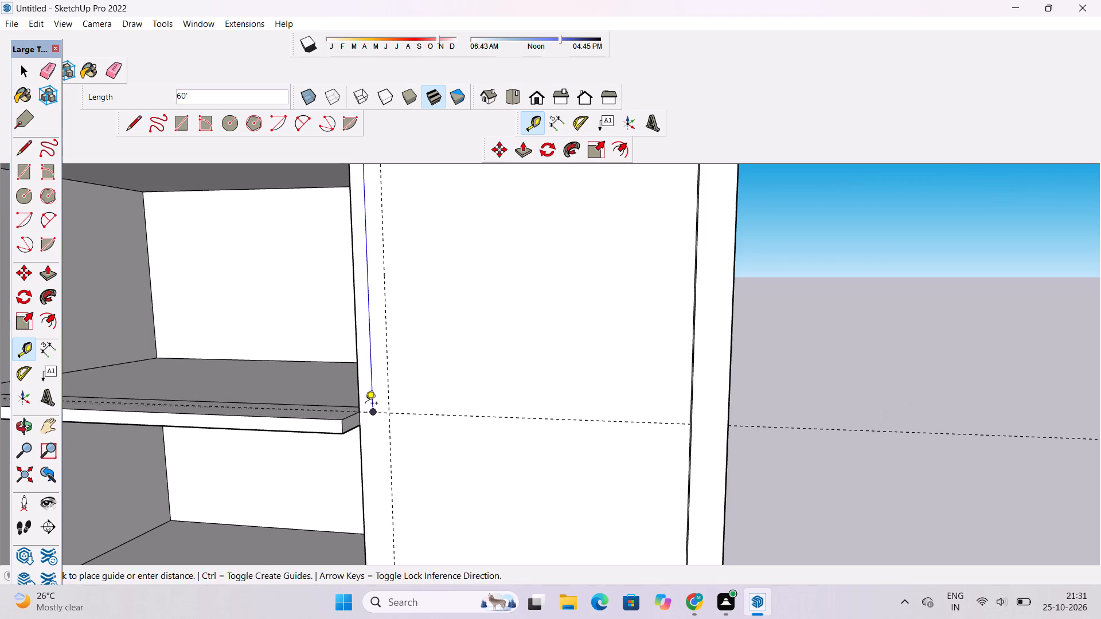
scroll(370, 413, "up", 10)
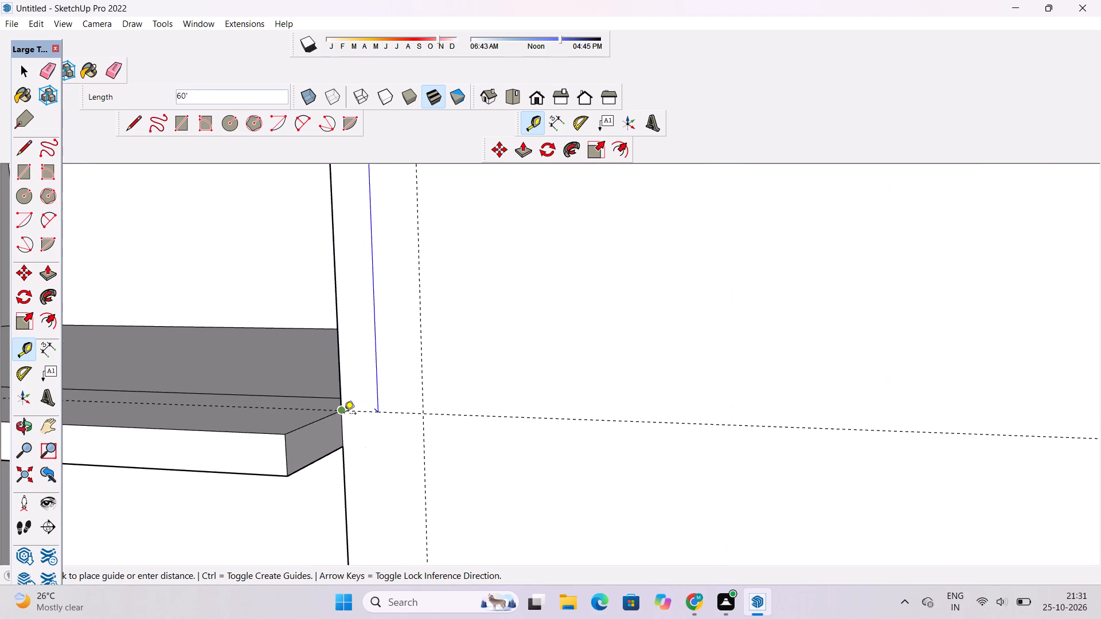
left_click(341, 413)
scroll(344, 401, "down", 4)
scroll(362, 413, "up", 3)
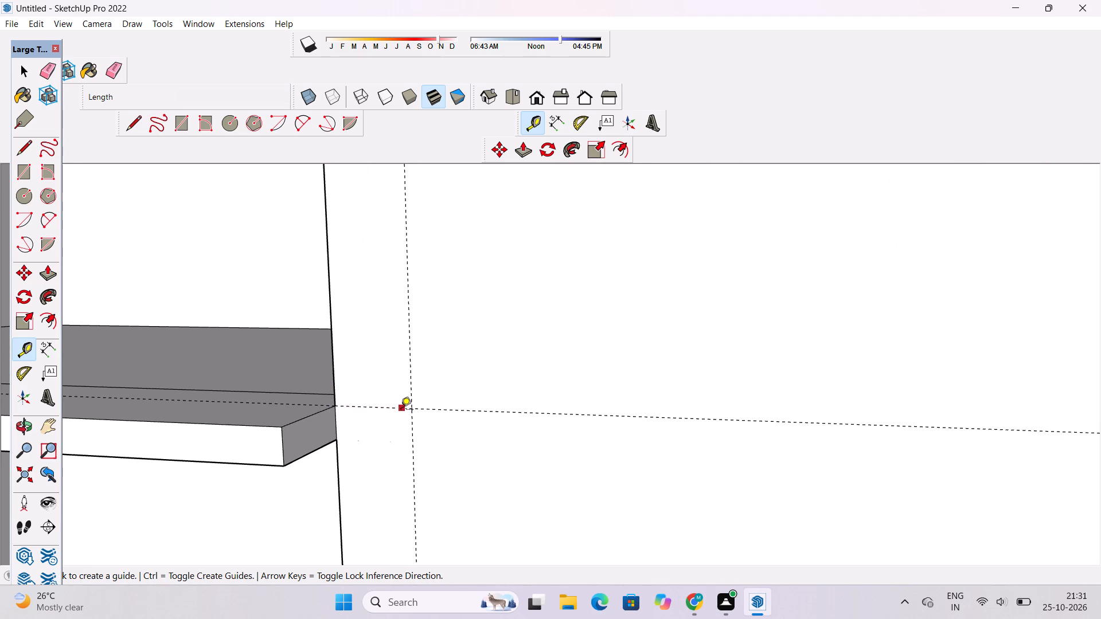
left_click(401, 410)
scroll(401, 410, "down", 4)
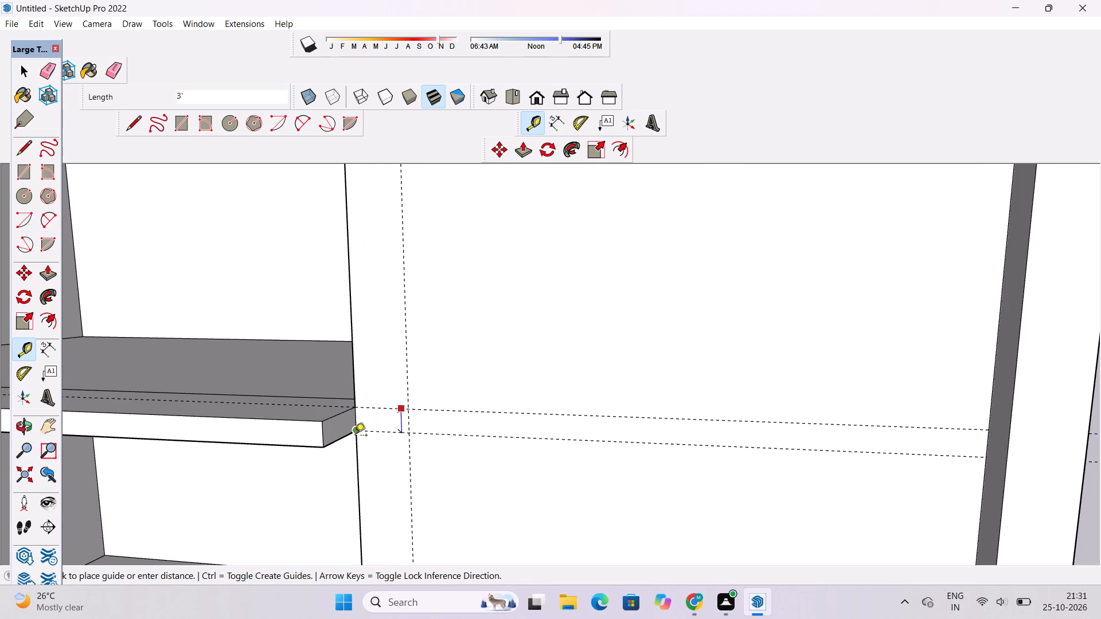
left_click(357, 433)
scroll(349, 399, "down", 17)
scroll(388, 399, "up", 5)
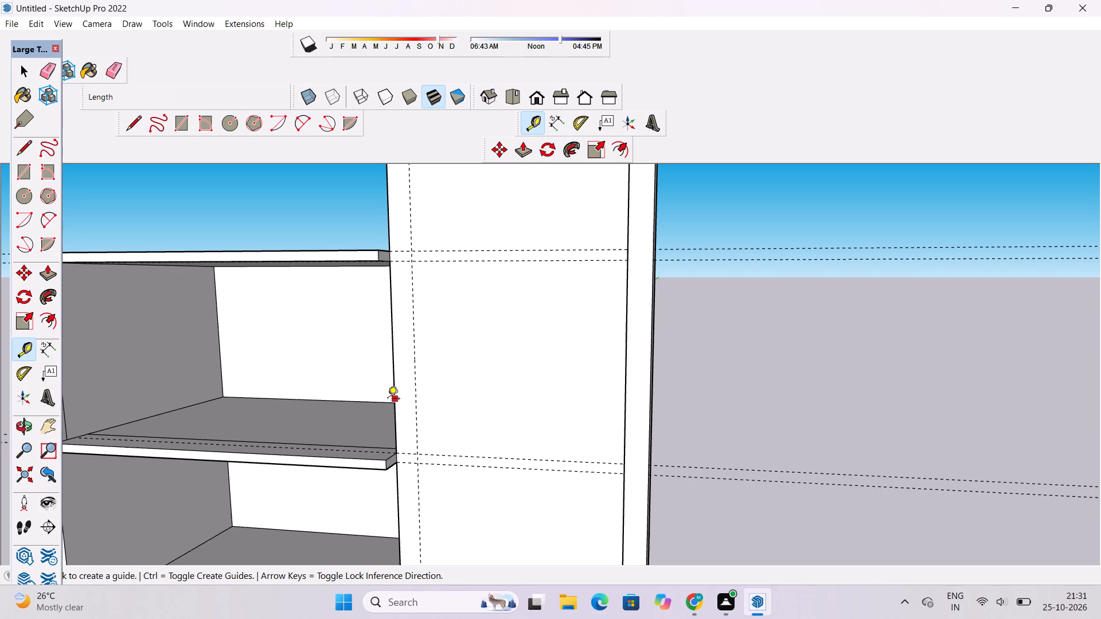
Outline a strip 7' wide and 66' high on the taller block's face, from roof slab top to floor slab underside.
key("l")
scroll(385, 398, "down", 4)
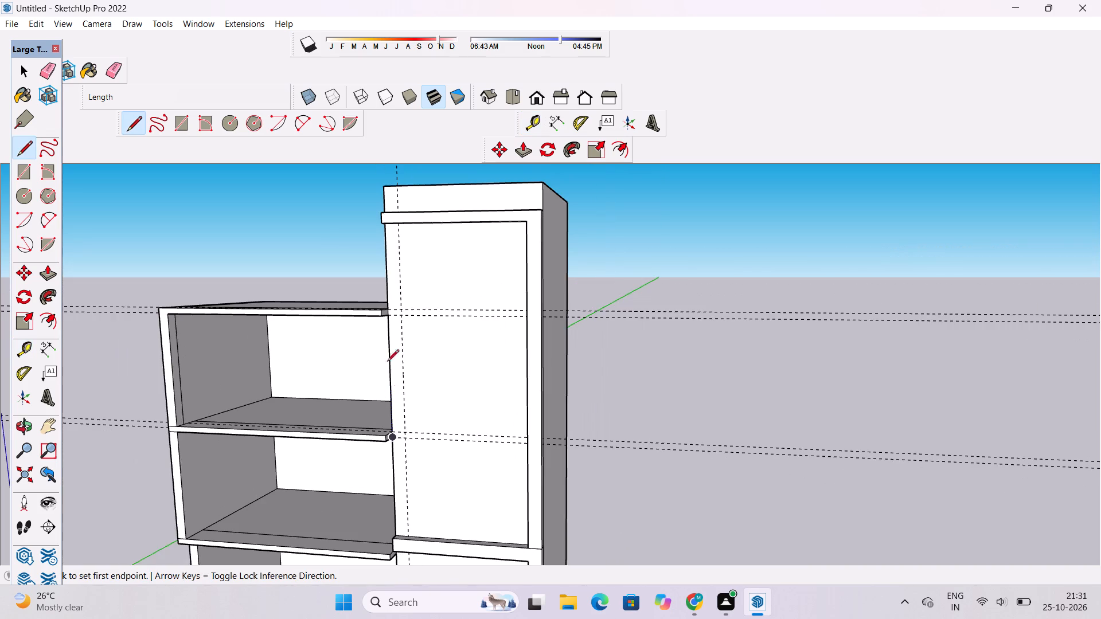
scroll(392, 318, "up", 17)
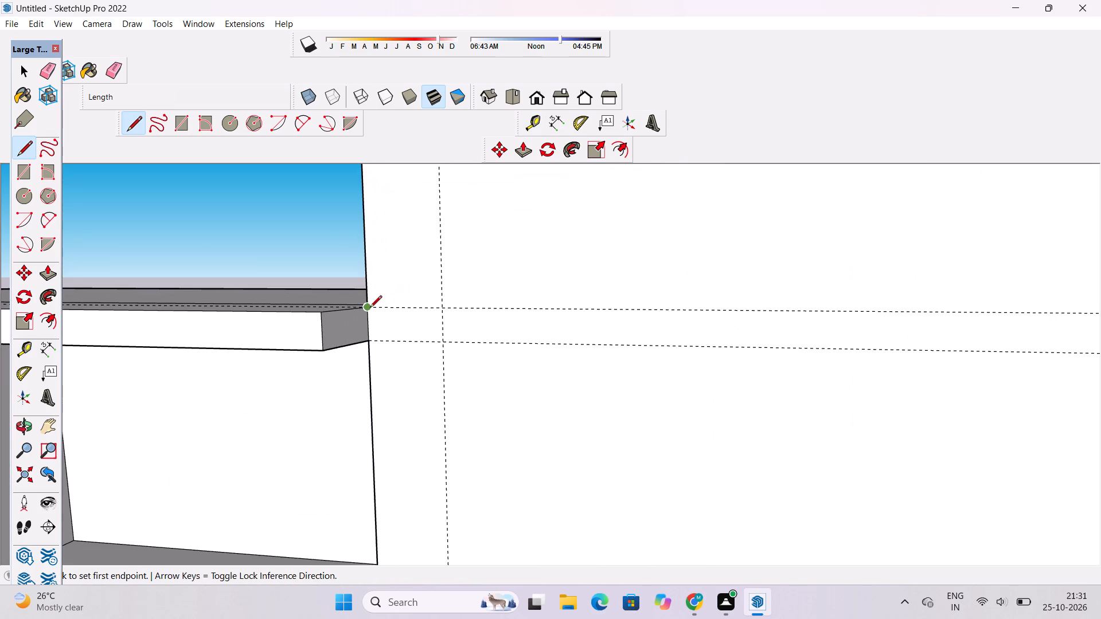
scroll(370, 308, "up", 16)
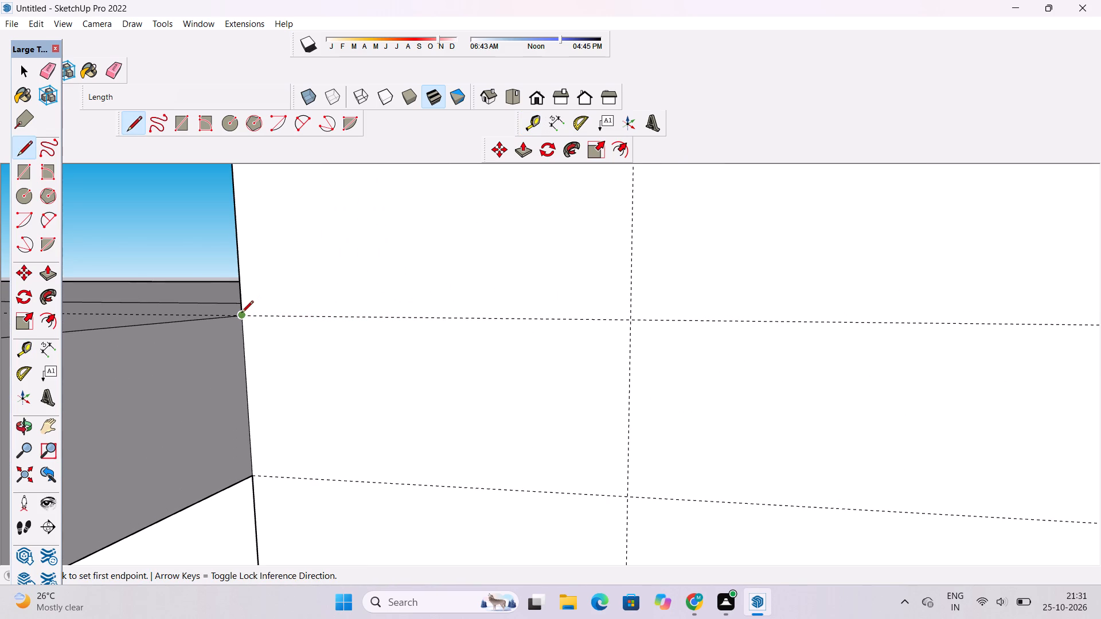
left_click(241, 314)
scroll(361, 312, "down", 10)
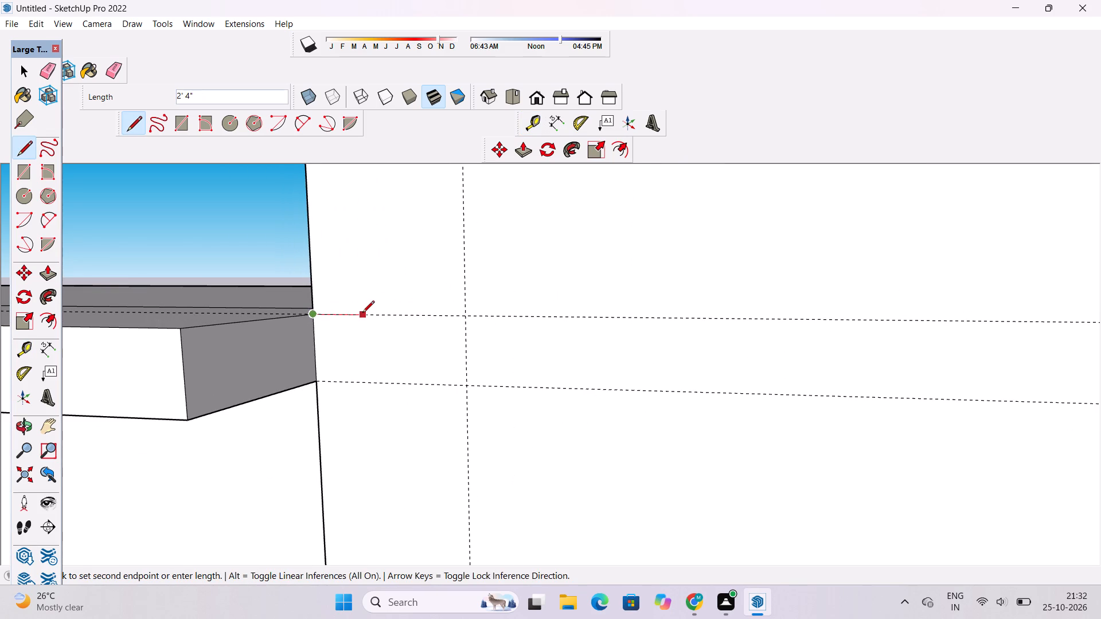
scroll(373, 318, "down", 8)
scroll(444, 318, "up", 4)
scroll(481, 261, "down", 6)
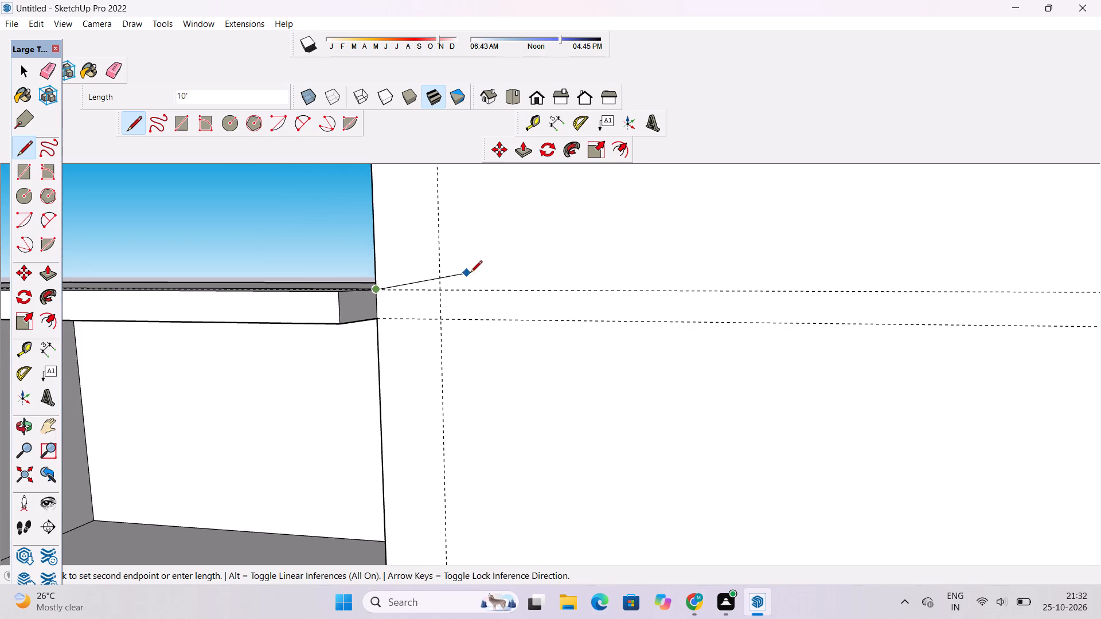
left_click(441, 288)
scroll(456, 252, "down", 18)
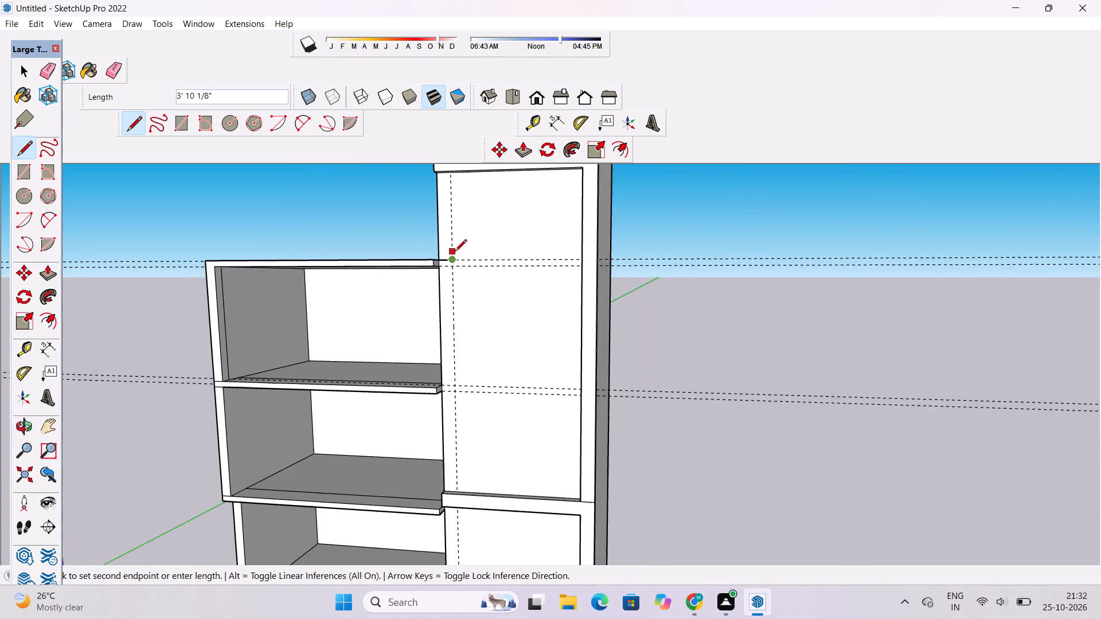
scroll(443, 367, "up", 15)
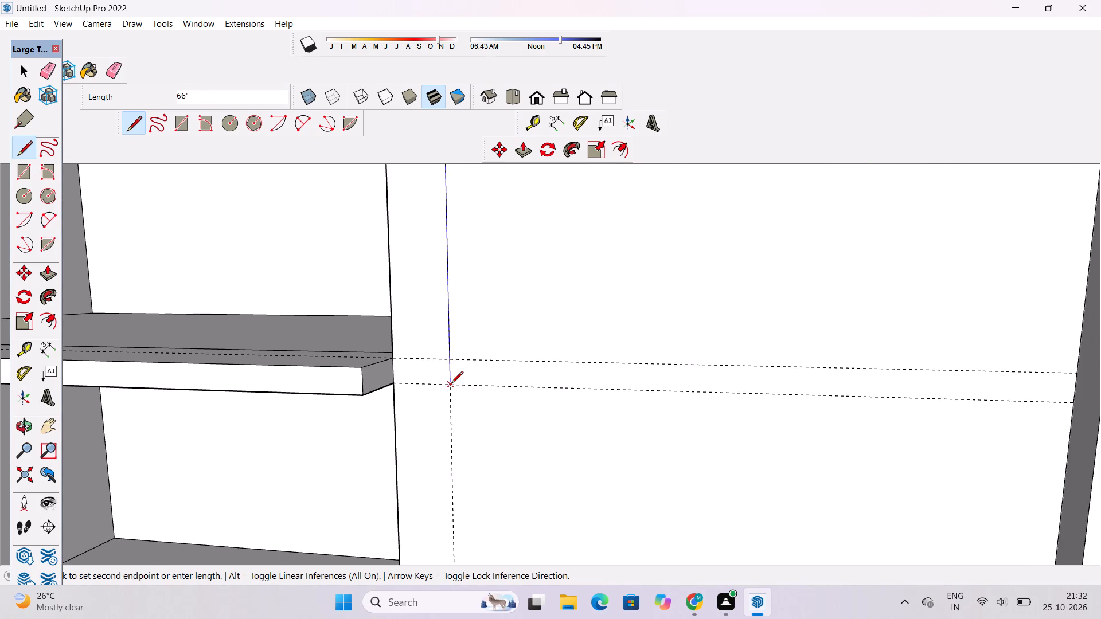
left_click(451, 384)
left_click(392, 387)
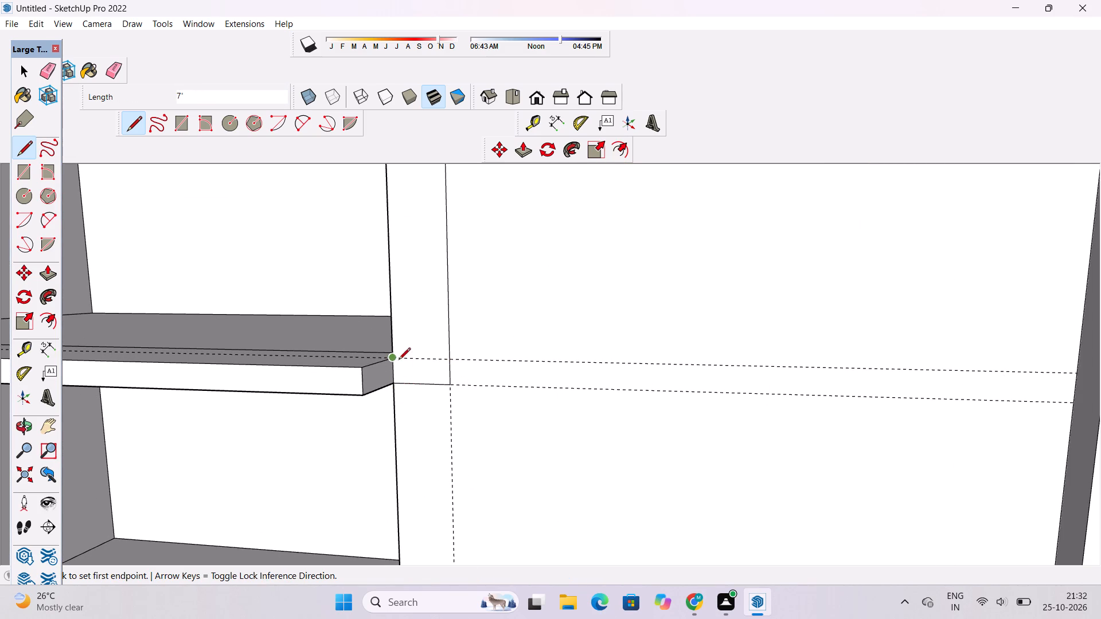
Draw two 7' horizontal lines across the strip, at the floor slab's top and the roof slab's underside.
left_click(395, 360)
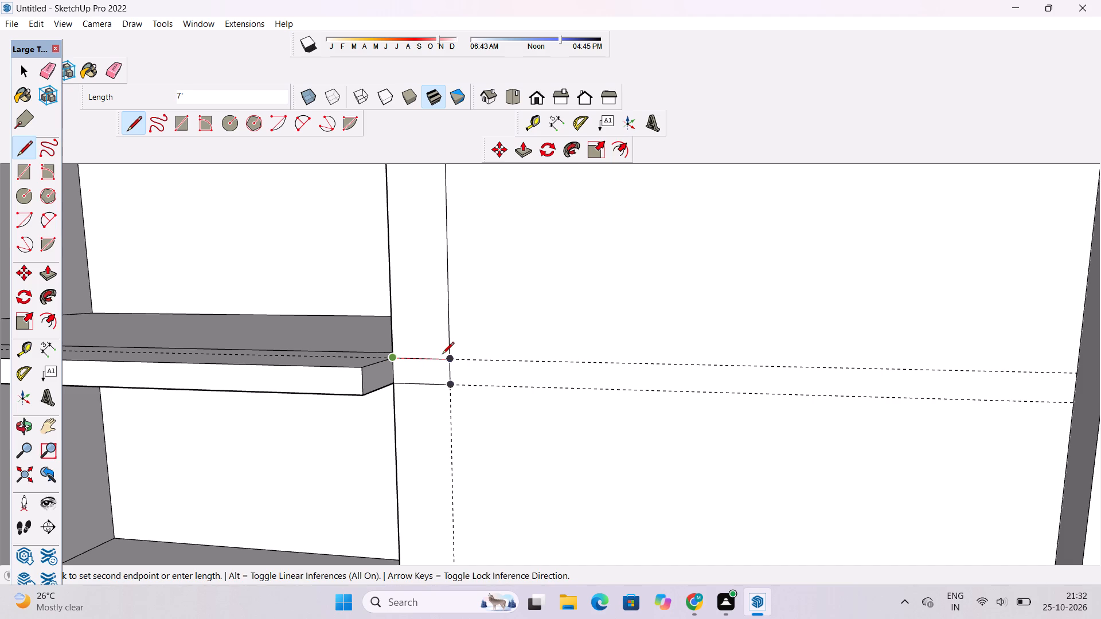
scroll(442, 355, "down", 3)
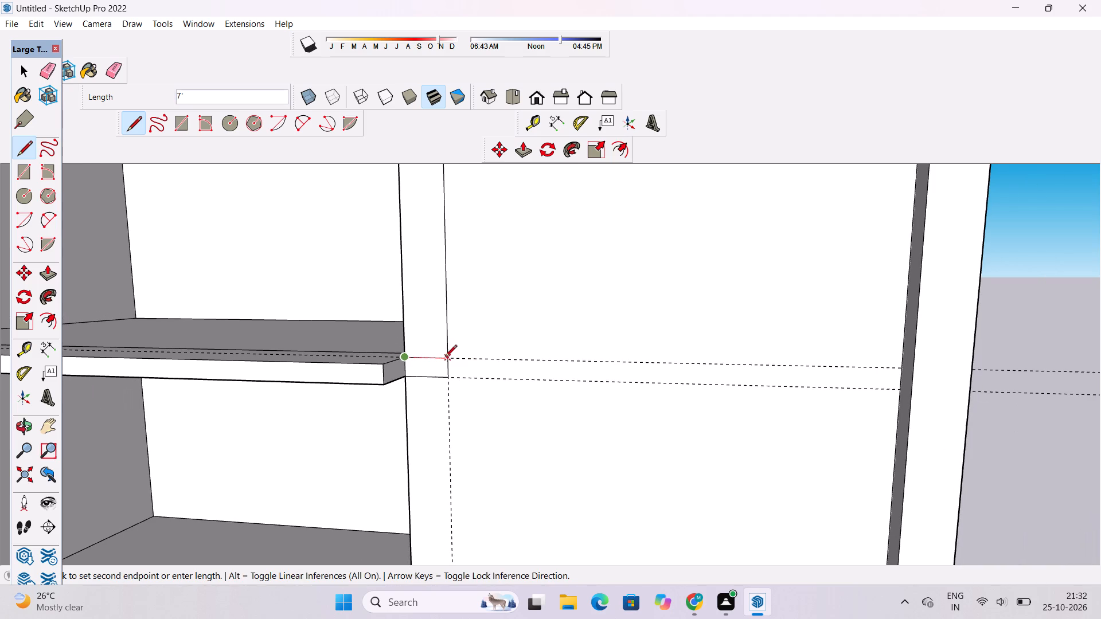
left_click(446, 359)
scroll(505, 460, "down", 13)
scroll(476, 328, "up", 5)
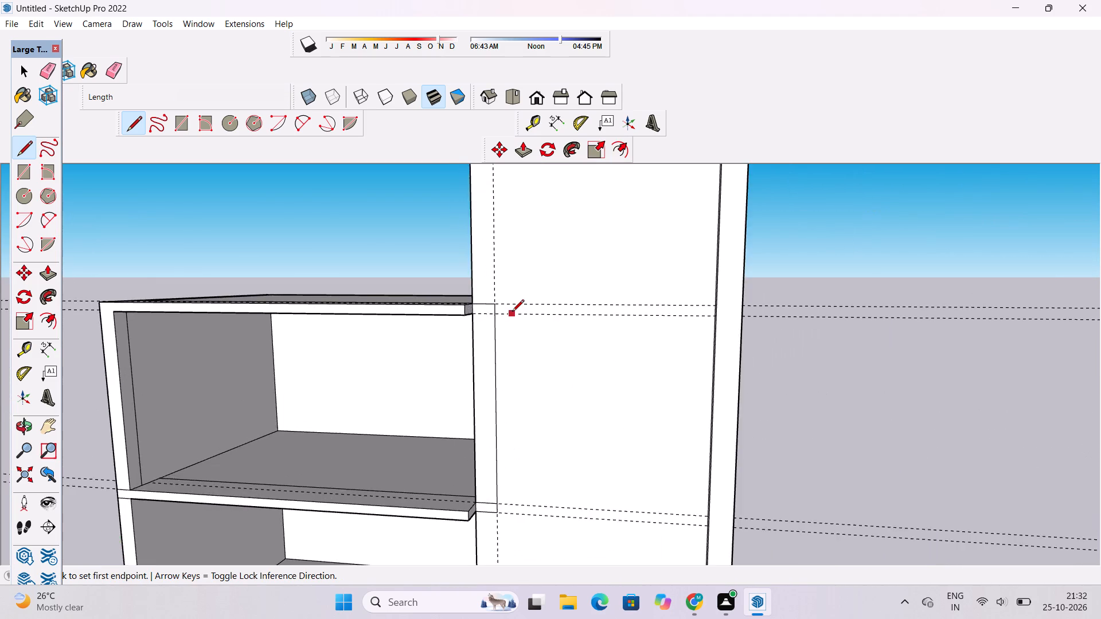
scroll(512, 312, "up", 11)
scroll(396, 314, "up", 4)
left_click(390, 319)
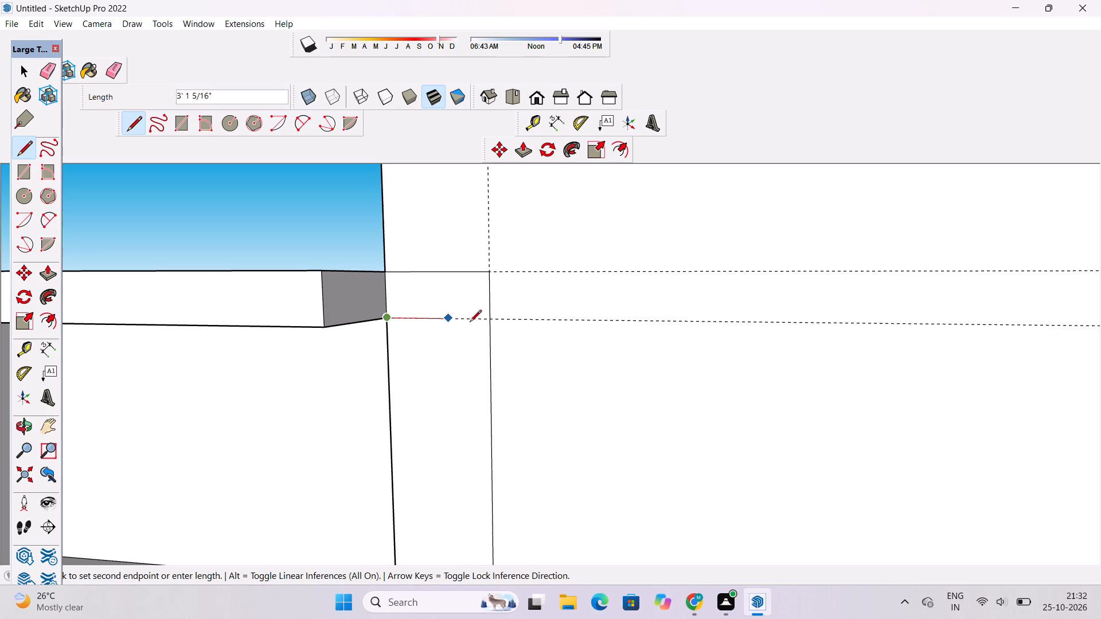
left_click(490, 320)
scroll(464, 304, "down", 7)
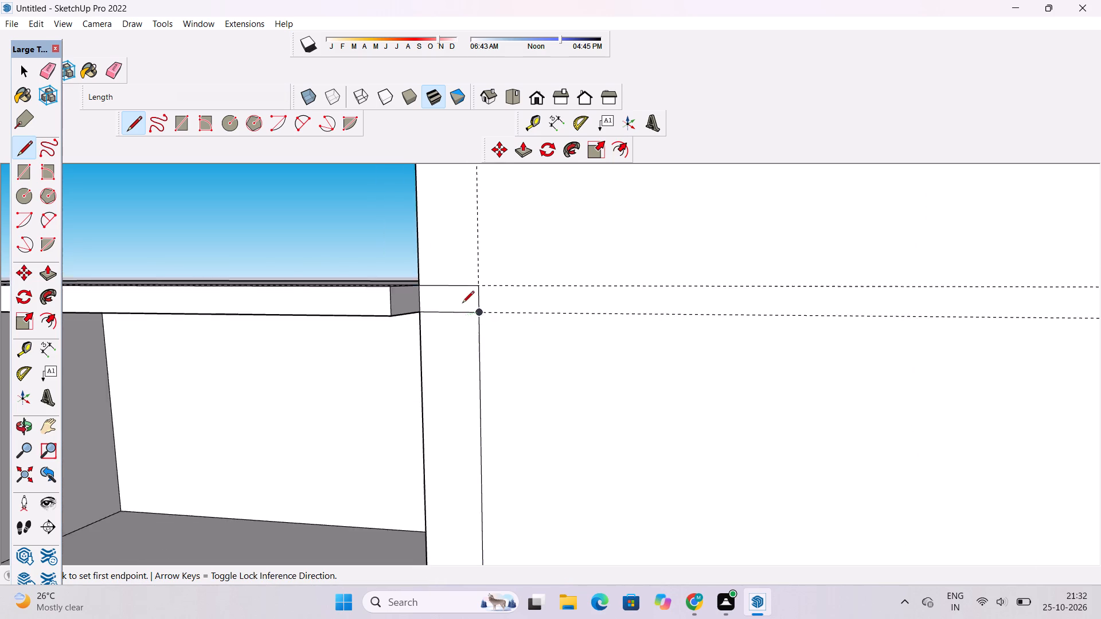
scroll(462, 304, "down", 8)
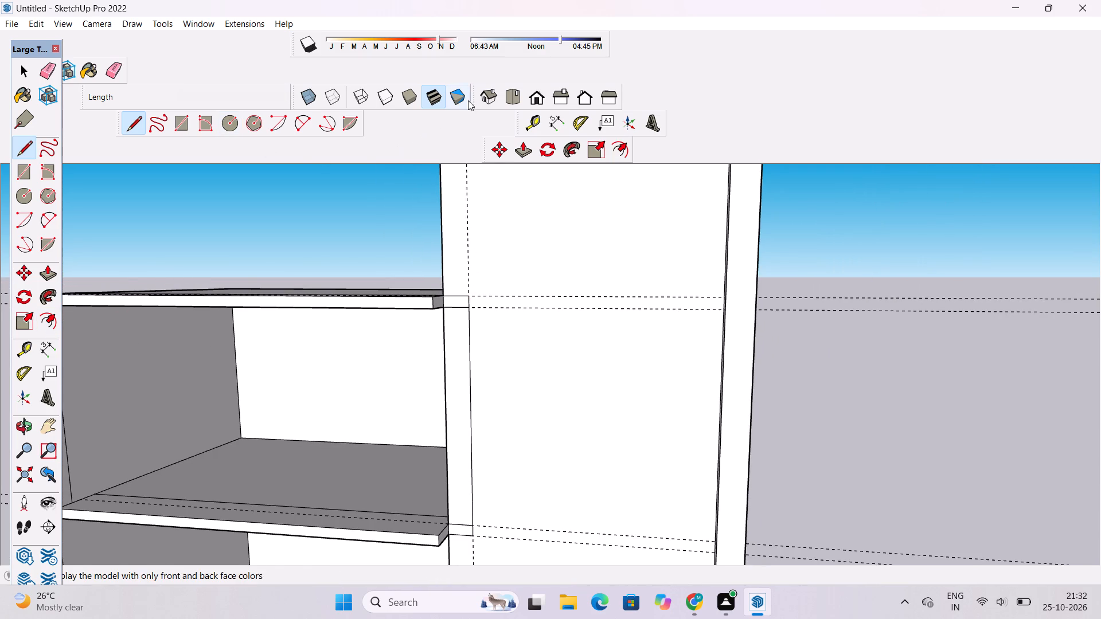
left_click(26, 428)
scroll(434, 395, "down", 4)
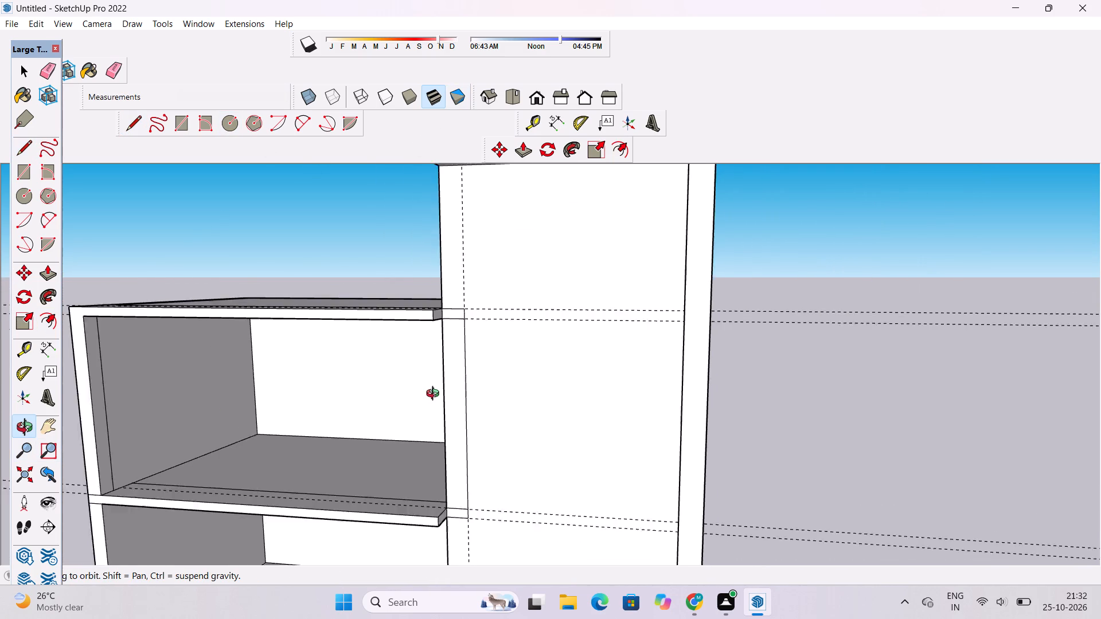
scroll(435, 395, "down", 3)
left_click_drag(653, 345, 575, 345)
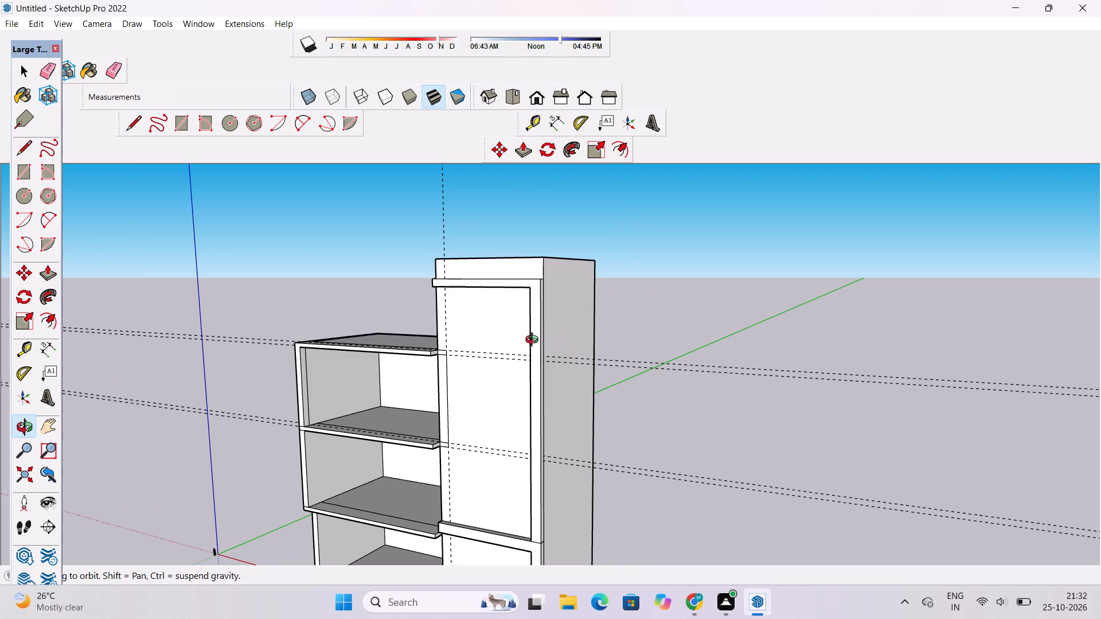
Inspect the outlined strip on the taller block and its alignment with the open rooms' slabs from above and the front.
scroll(534, 341, "down", 3)
left_click_drag(487, 363, 577, 433)
scroll(474, 389, "up", 5)
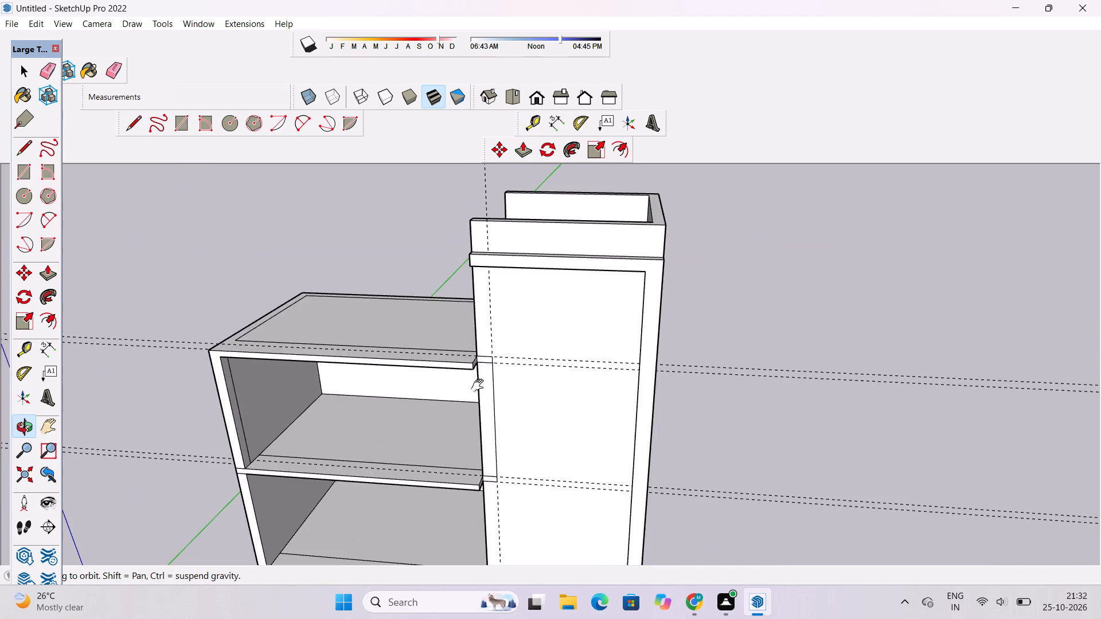
left_click(480, 371, "shift")
left_click_drag(480, 382, 518, 315)
scroll(518, 315, "down", 5)
left_click_drag(550, 402, 540, 371, "shift")
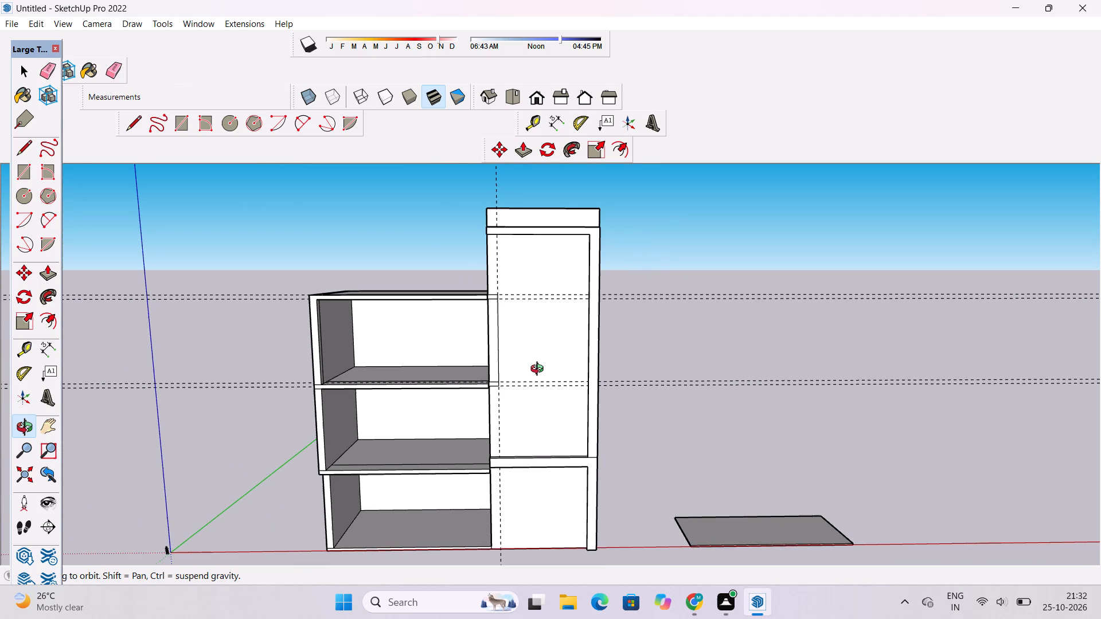
scroll(479, 330, "up", 4)
scroll(491, 285, "down", 4, "shift")
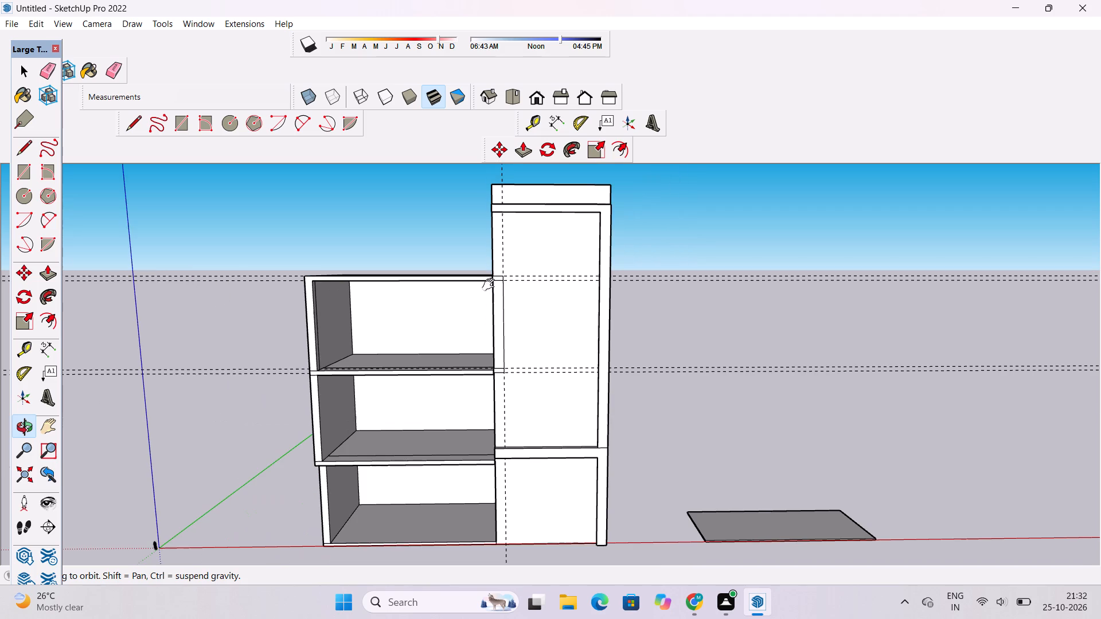
scroll(491, 285, "down", 1, "shift")
scroll(490, 315, "up", 1)
left_click_drag(488, 315, 490, 300, "shift")
left_click_drag(478, 339, 483, 306, "shift")
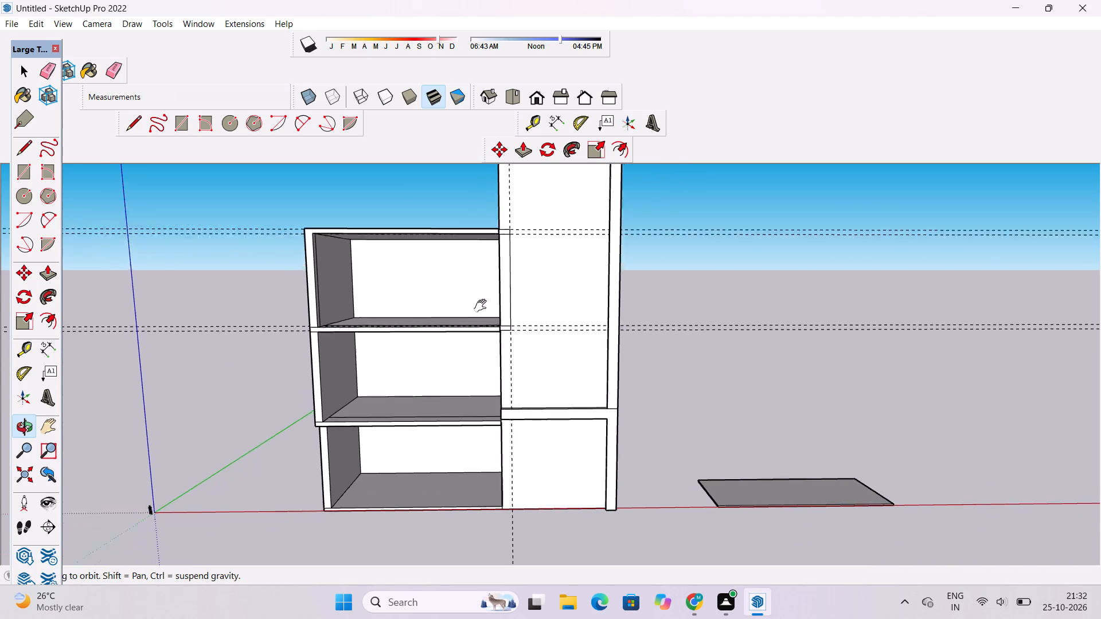
left_click_drag(483, 306, 483, 308, "shift")
scroll(439, 376, "up", 1)
left_click_drag(451, 365, 442, 365, "shift")
left_click_drag(442, 363, 439, 373)
scroll(462, 342, "down", 3, "shift")
left_click_drag(486, 322, 471, 339, "shift")
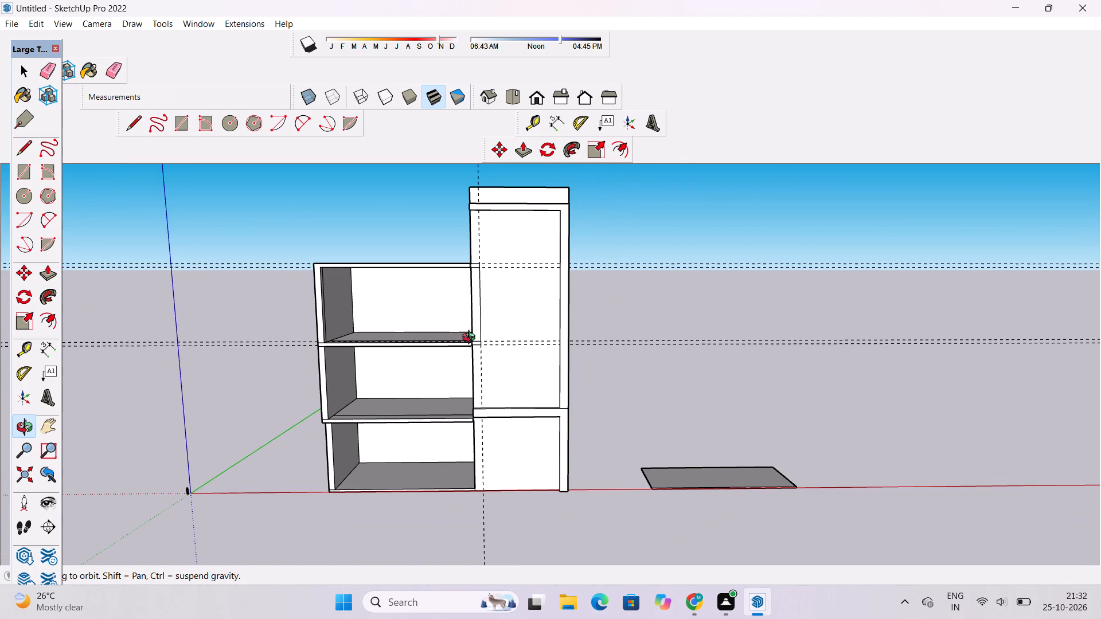
Erase the four horizontal guides and the vertical guide around the strip on the taller block's face.
key("e")
left_click_drag(631, 234, 631, 276)
scroll(618, 289, "up", 4)
left_click_drag(619, 307, 618, 384)
scroll(568, 330, "down", 4)
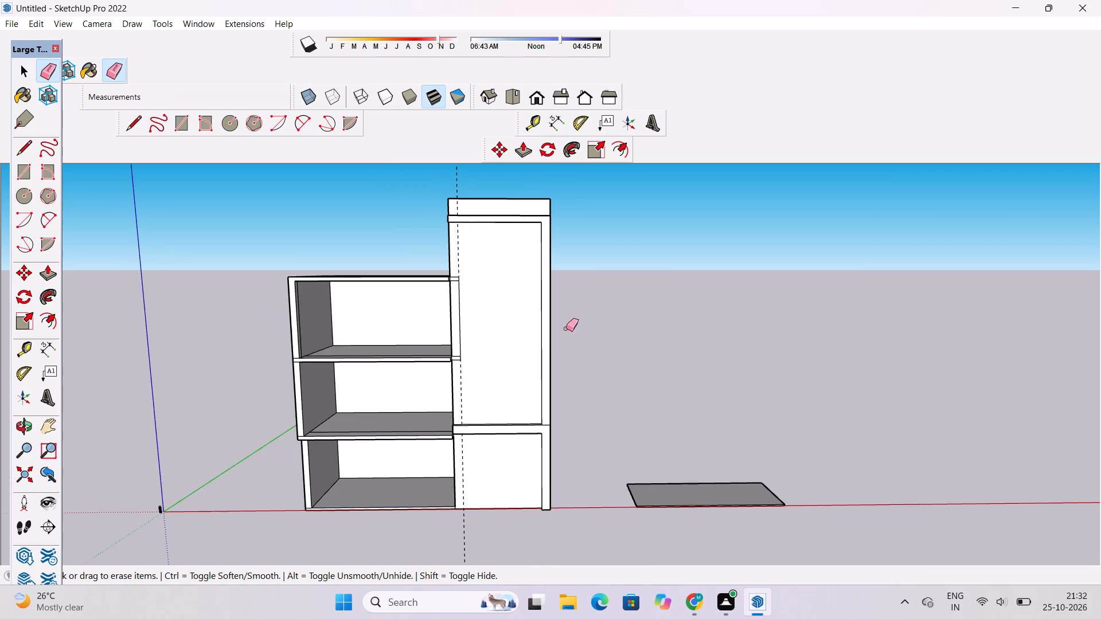
scroll(566, 328, "down", 2)
scroll(484, 394, "up", 5)
left_click_drag(477, 356, 478, 367)
scroll(462, 394, "down", 5)
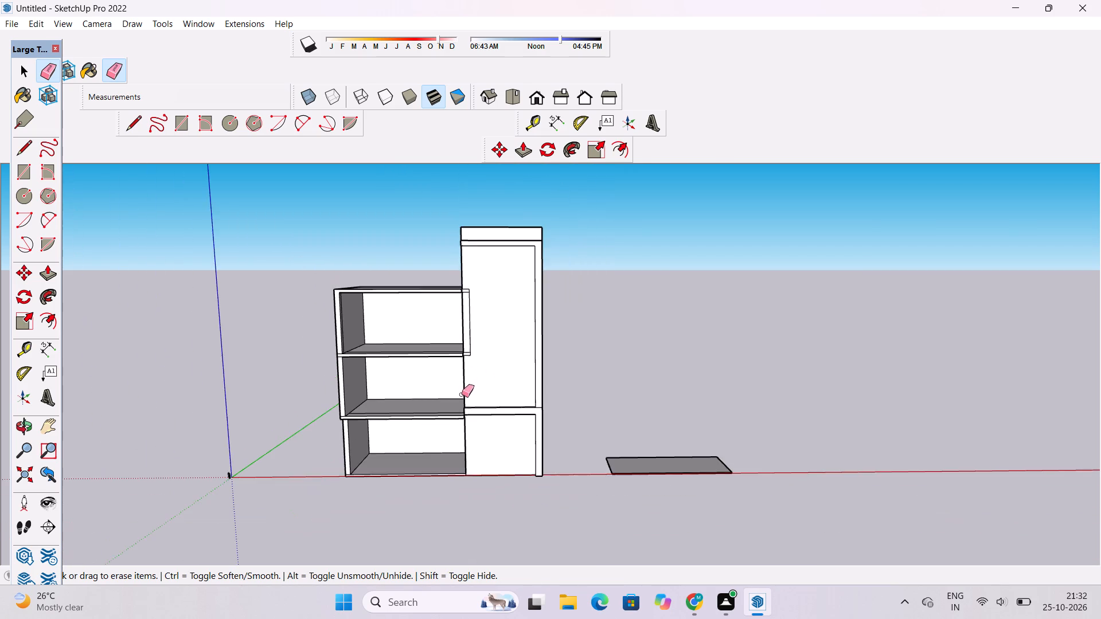
Pull the strip's top segment out 8', flush with the front edge of the top open room's roof slab.
scroll(475, 295, "up", 7)
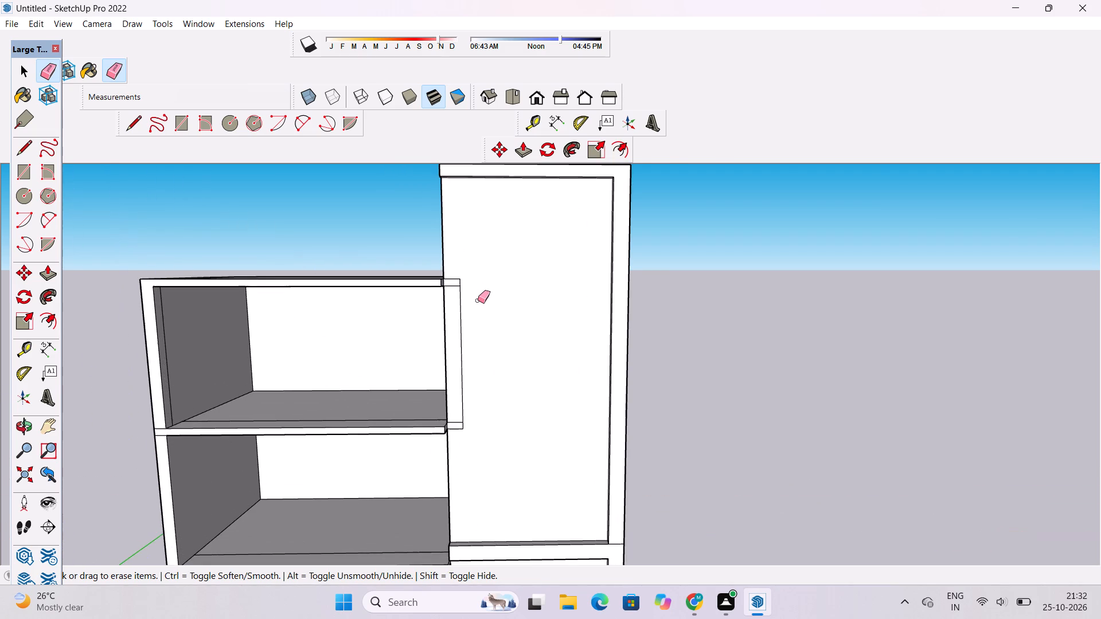
scroll(478, 300, "up", 2)
key("o")
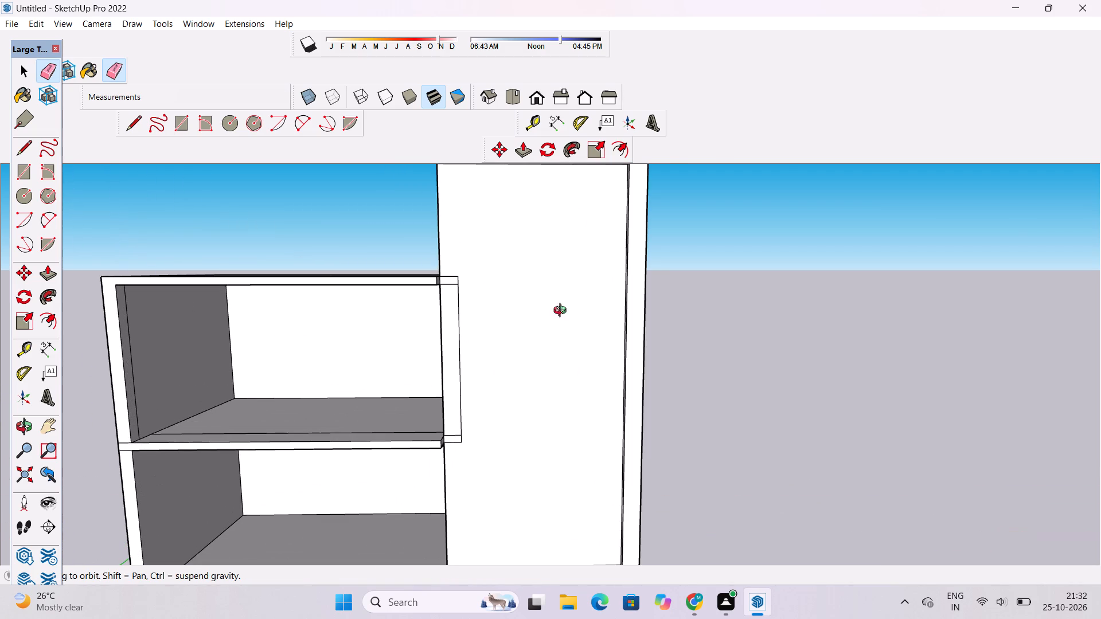
left_click_drag(563, 312, 435, 321)
scroll(419, 312, "up", 2)
left_click_drag(430, 300, 453, 316, "shift")
scroll(460, 305, "up", 4)
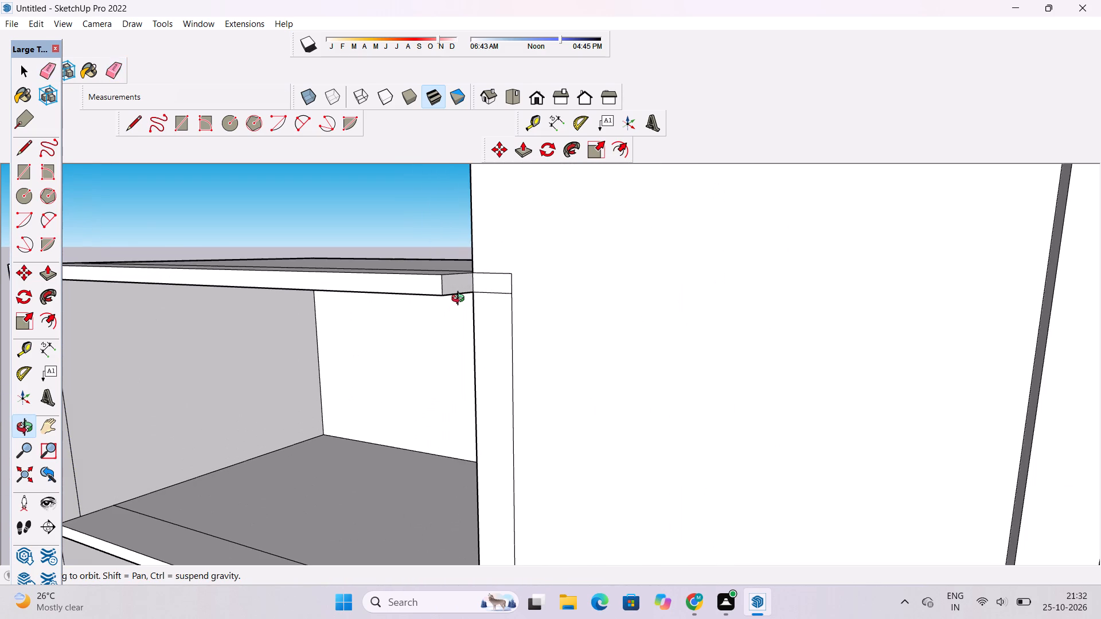
key("p")
left_click(487, 279)
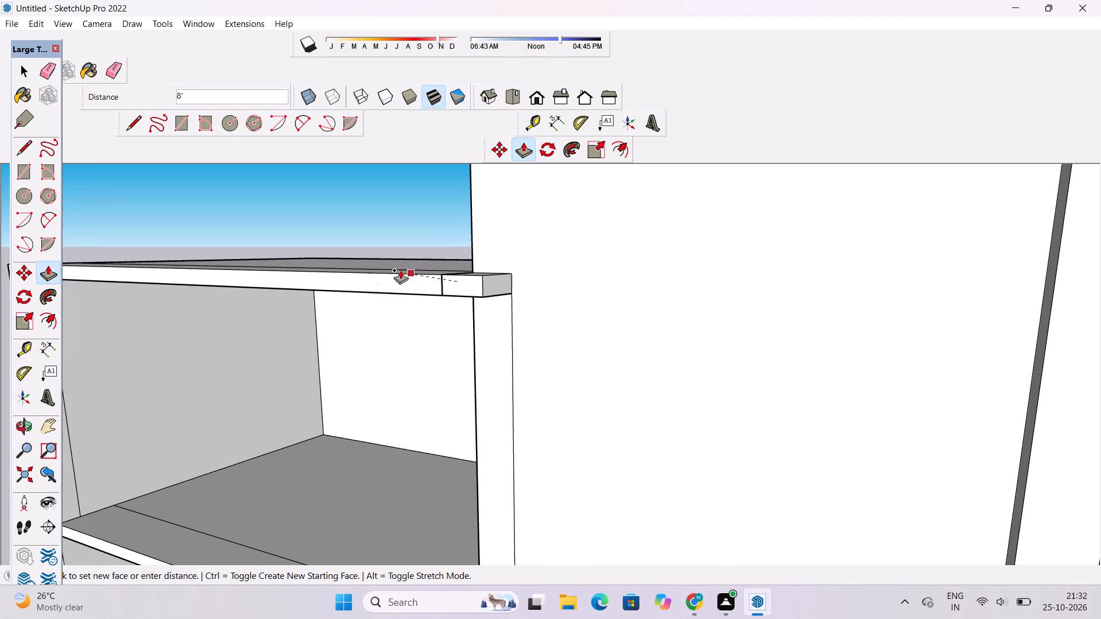
left_click(374, 270)
Pull the strip's middle and bottom segments out 8', flush with the top segment and the floor slab's front edge.
scroll(411, 198, "down", 7)
scroll(455, 287, "up", 6)
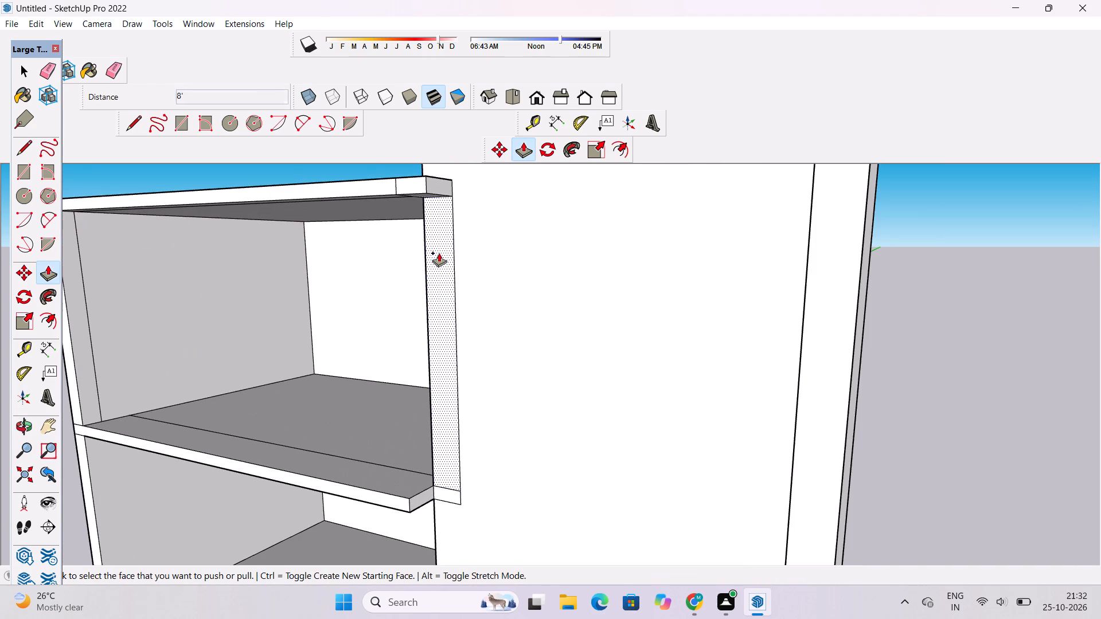
left_click(439, 252)
left_click(424, 185)
scroll(425, 179, "down", 6)
scroll(446, 435, "up", 8)
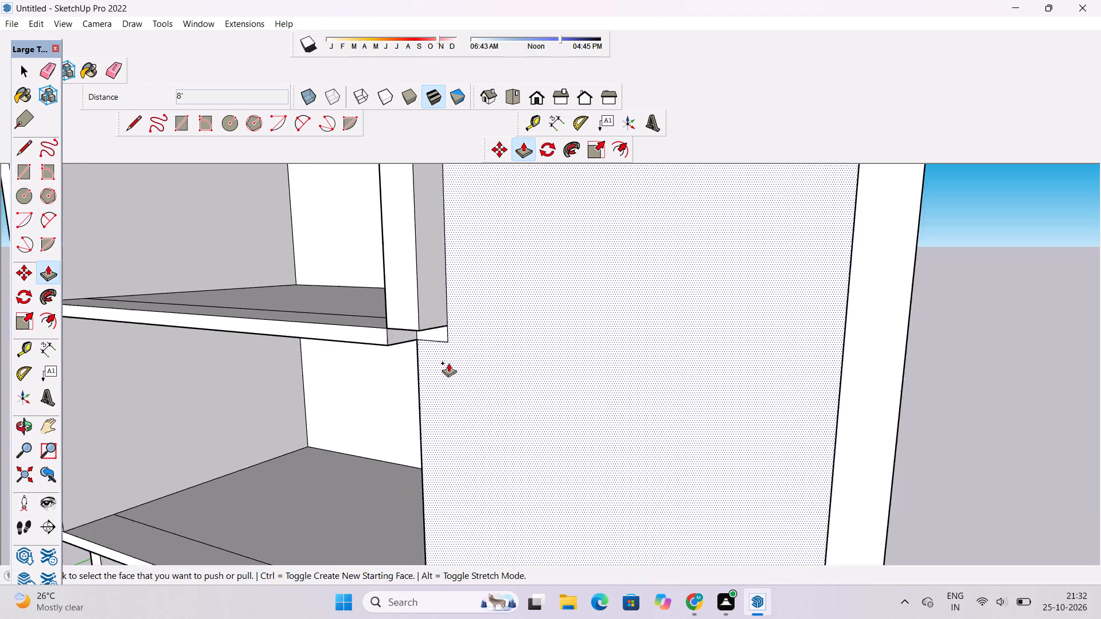
scroll(448, 363, "up", 3)
left_click(439, 313)
left_click(338, 301)
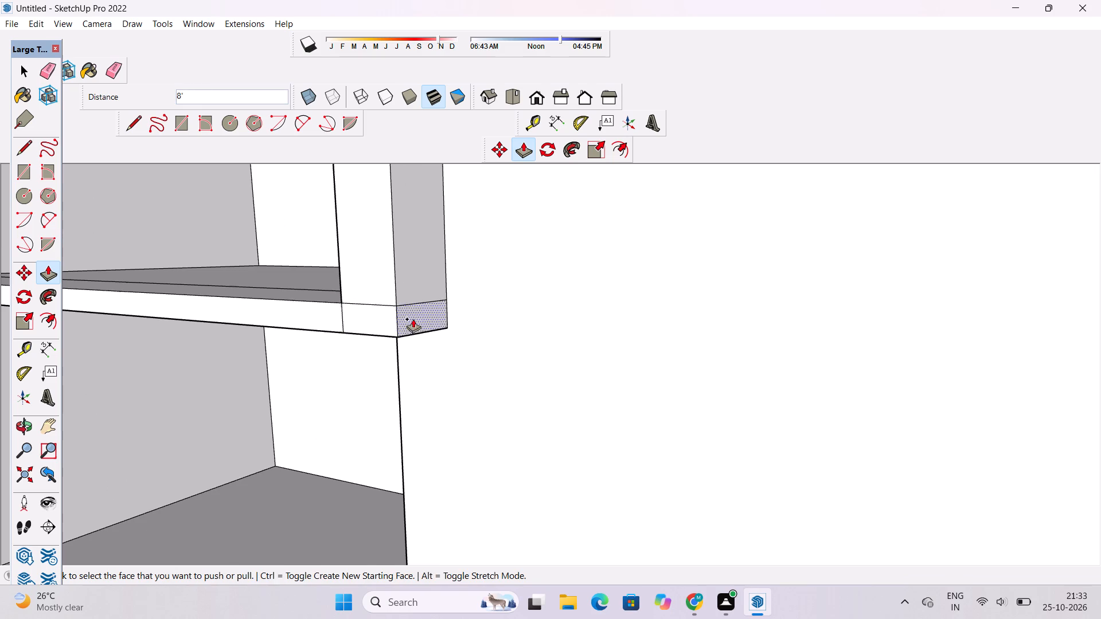
Erase the seam line on the top open room's floor and the two vertical seam lines on its wall beside the taller block.
scroll(421, 336, "down", 17)
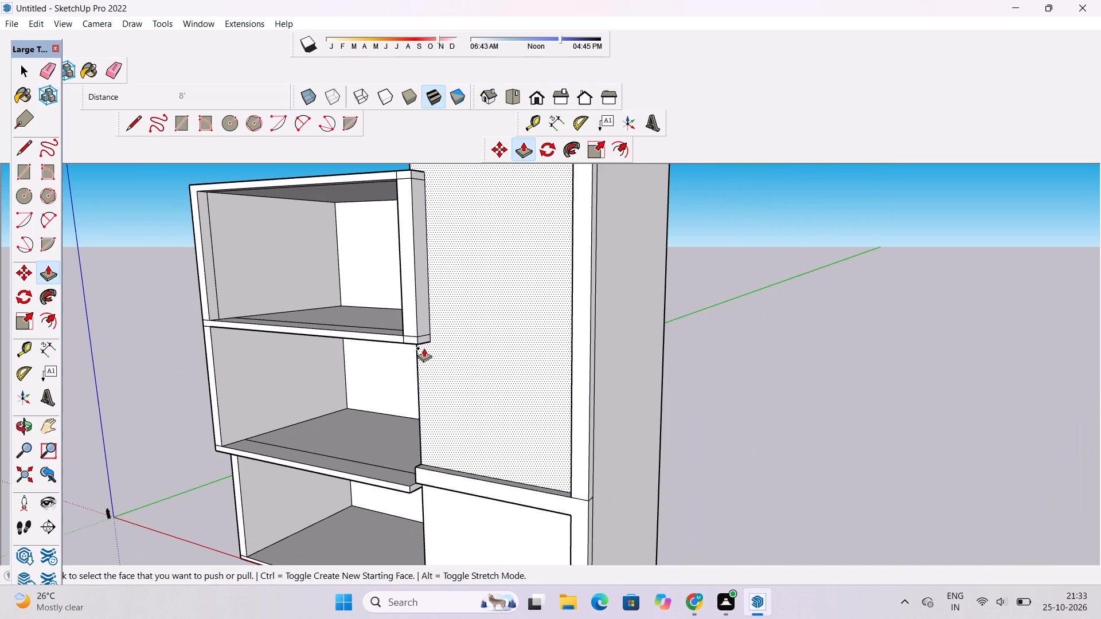
key("o")
left_click_drag(369, 342, 453, 346)
left_click_drag(350, 341, 435, 352, "shift")
left_click_drag(437, 352, 514, 361)
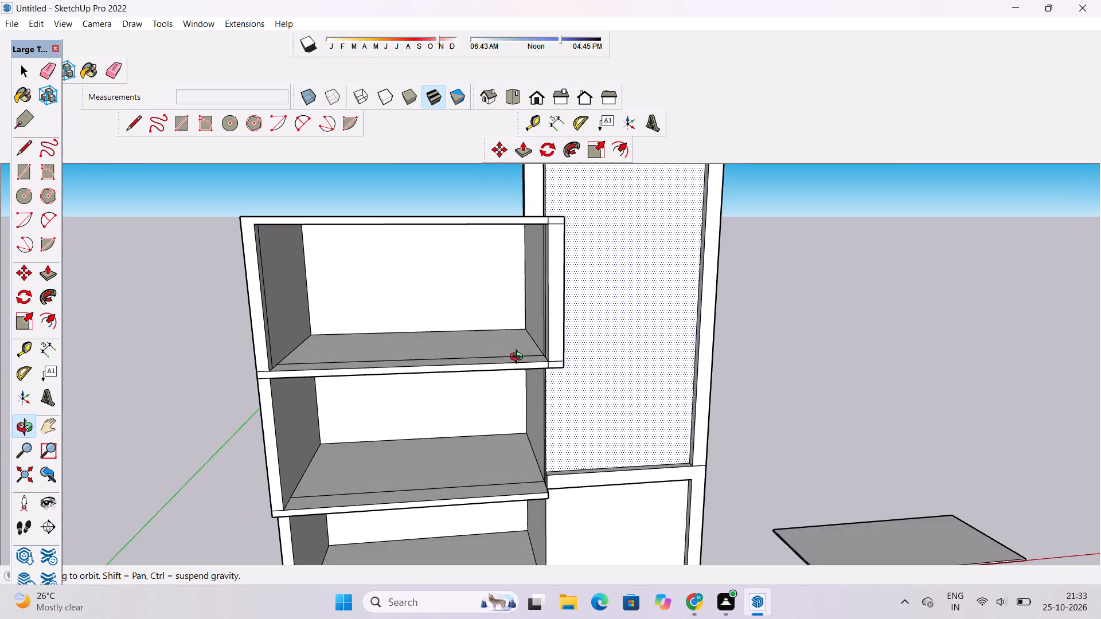
left_click_drag(459, 377, 478, 387, "shift")
left_click_drag(485, 396, 498, 437)
scroll(479, 409, "up", 4)
left_click_drag(468, 397, 469, 406, "shift")
left_click_drag(469, 407, 503, 401)
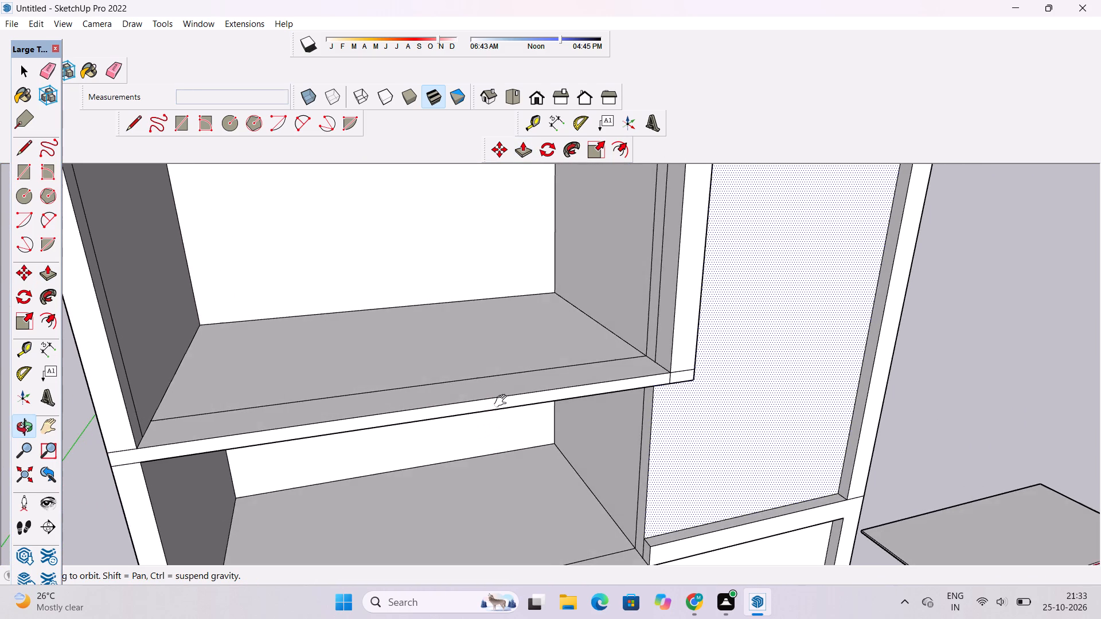
left_click_drag(503, 401, 496, 409)
key("e")
left_click_drag(478, 367, 478, 382)
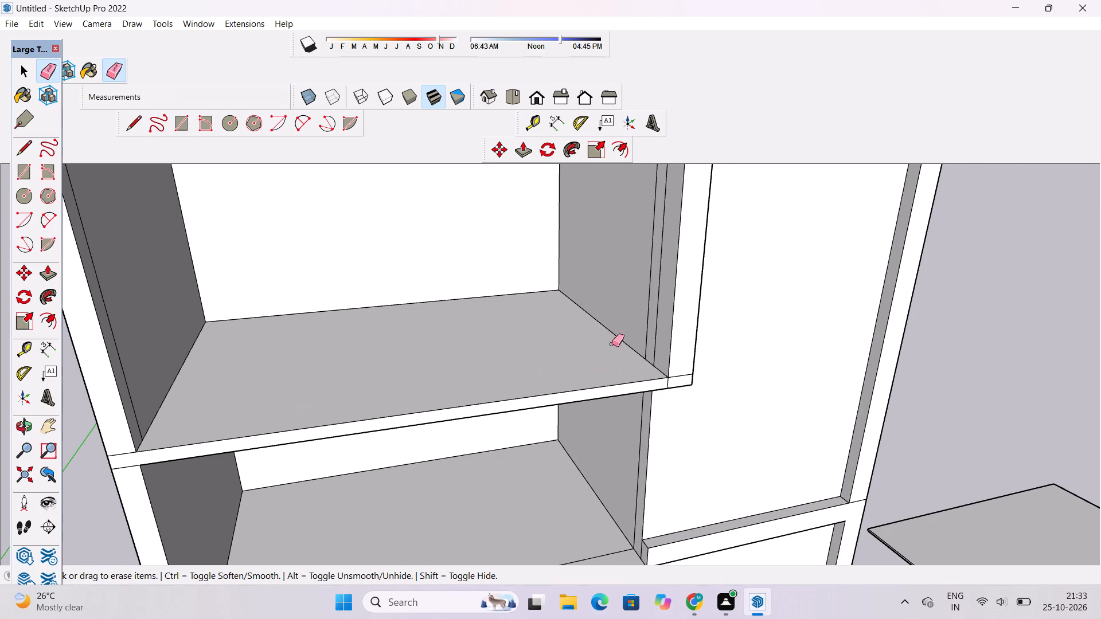
scroll(667, 328, "up", 5)
left_click_drag(639, 316, 634, 303)
scroll(583, 415, "down", 11)
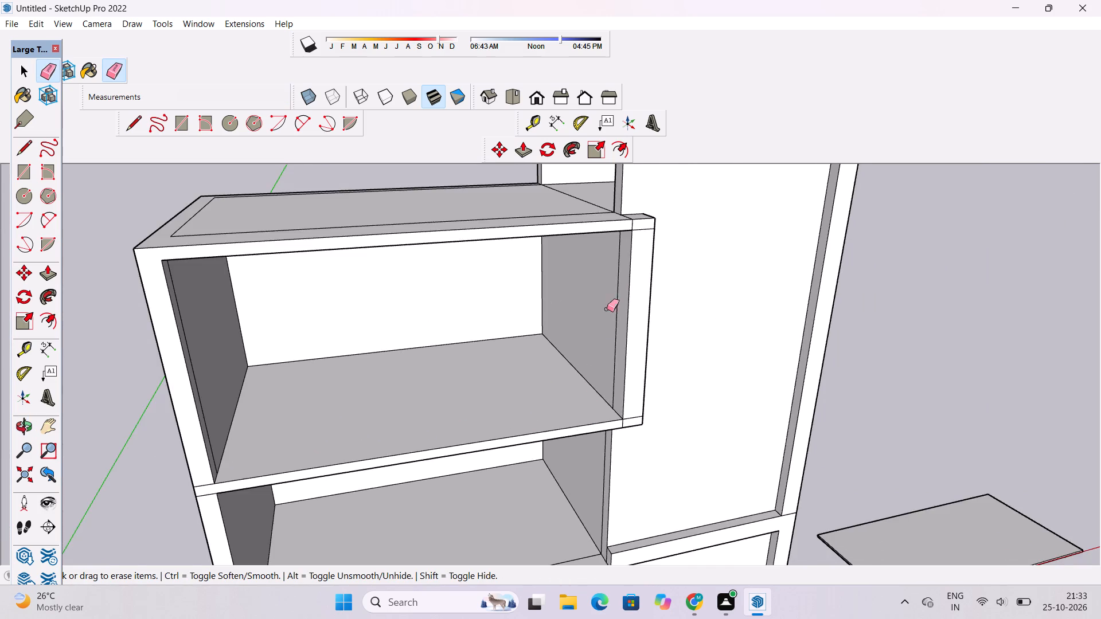
scroll(607, 308, "up", 9)
left_click_drag(618, 303, 602, 284)
scroll(567, 422, "down", 7)
Place a vertical guide 4' in from the front edge of the top open room's wall beside the taller block.
key("o")
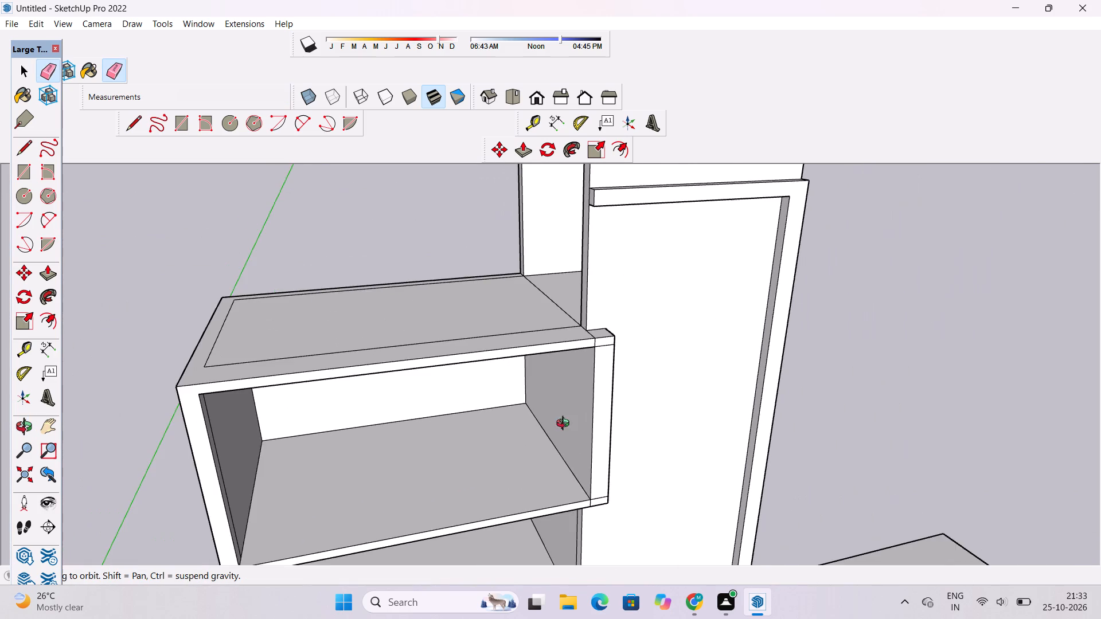
left_click_drag(560, 455, 581, 297)
left_click_drag(572, 330, 571, 312, "shift")
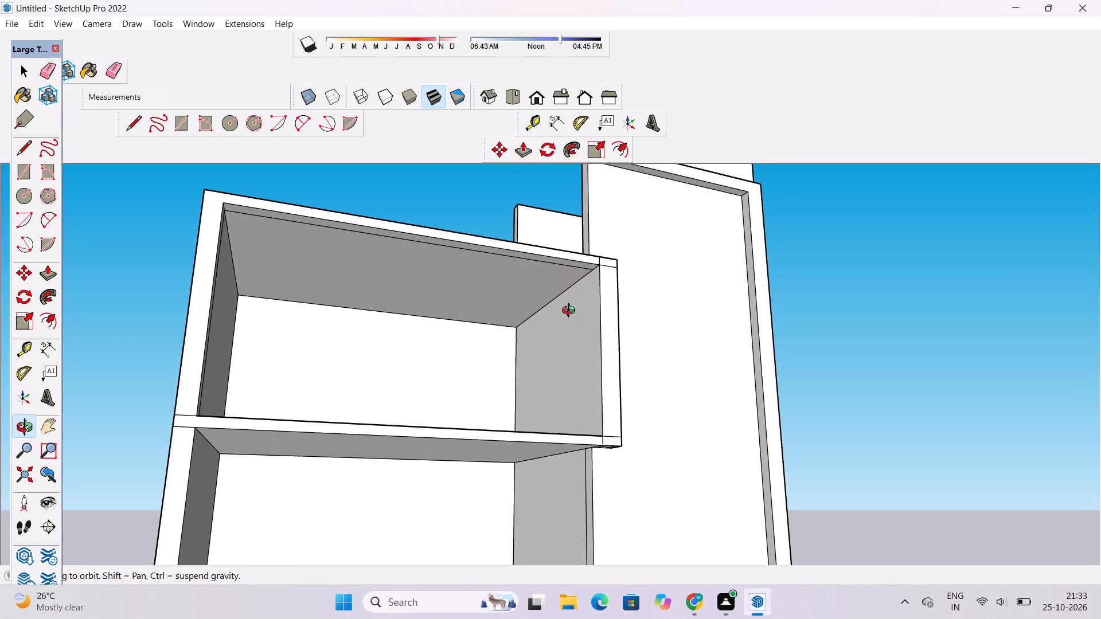
left_click_drag(571, 312, 571, 335)
scroll(585, 322, "down", 4)
left_click_drag(519, 341, 416, 373)
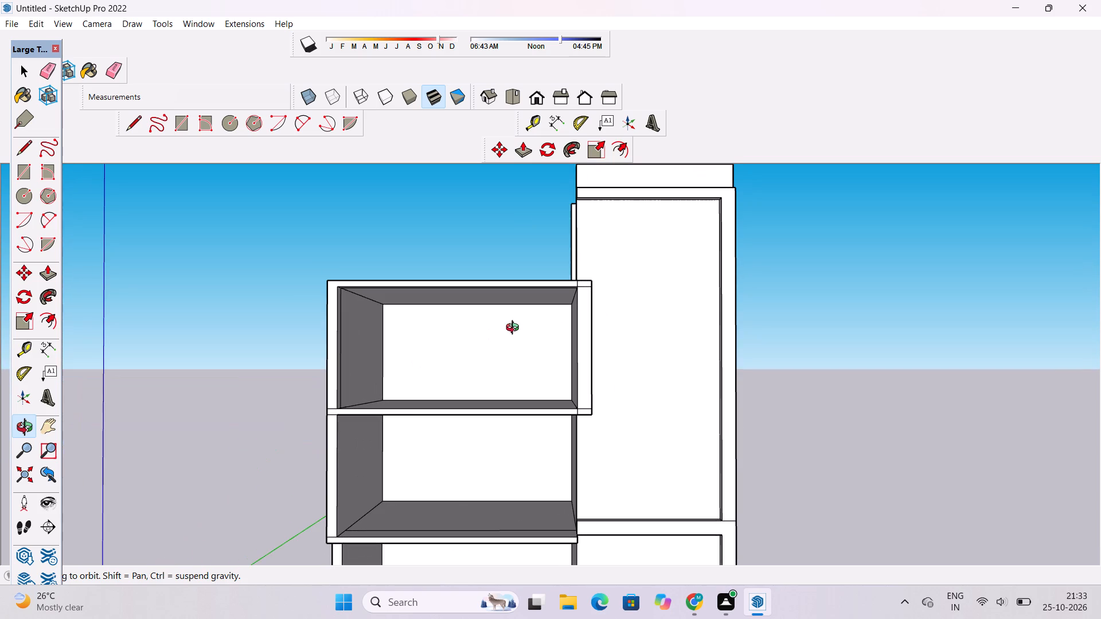
left_click_drag(512, 328, 628, 380)
scroll(599, 359, "up", 3)
left_click_drag(593, 354, 586, 354, "shift")
left_click_drag(586, 354, 698, 356)
scroll(630, 343, "up", 3)
left_click(612, 346, "shift")
key("t")
scroll(585, 344, "up", 4)
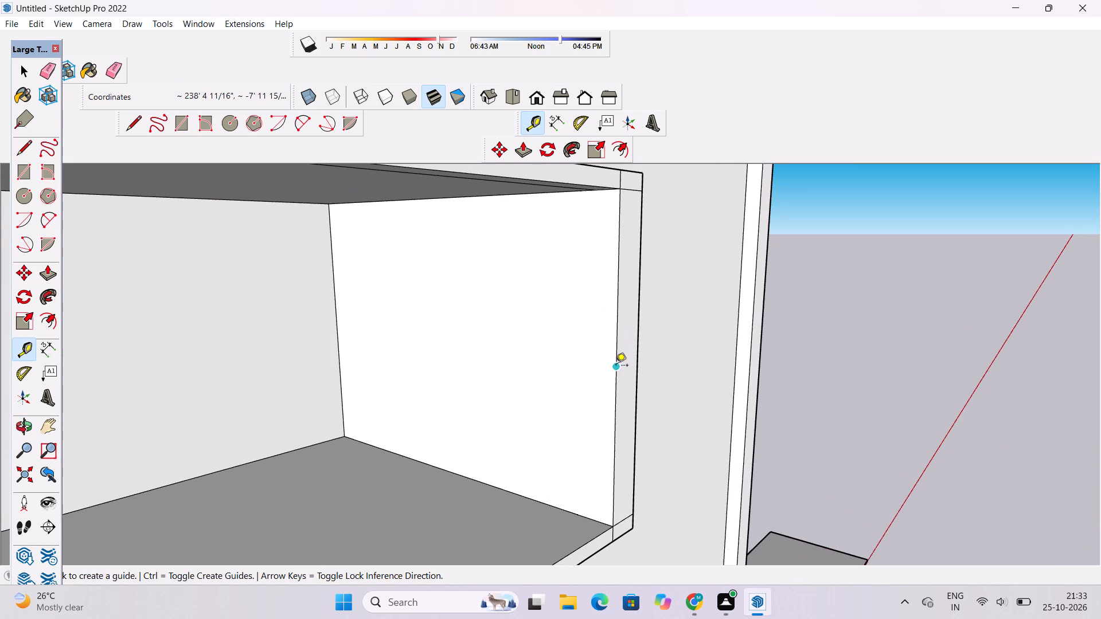
left_click(616, 366)
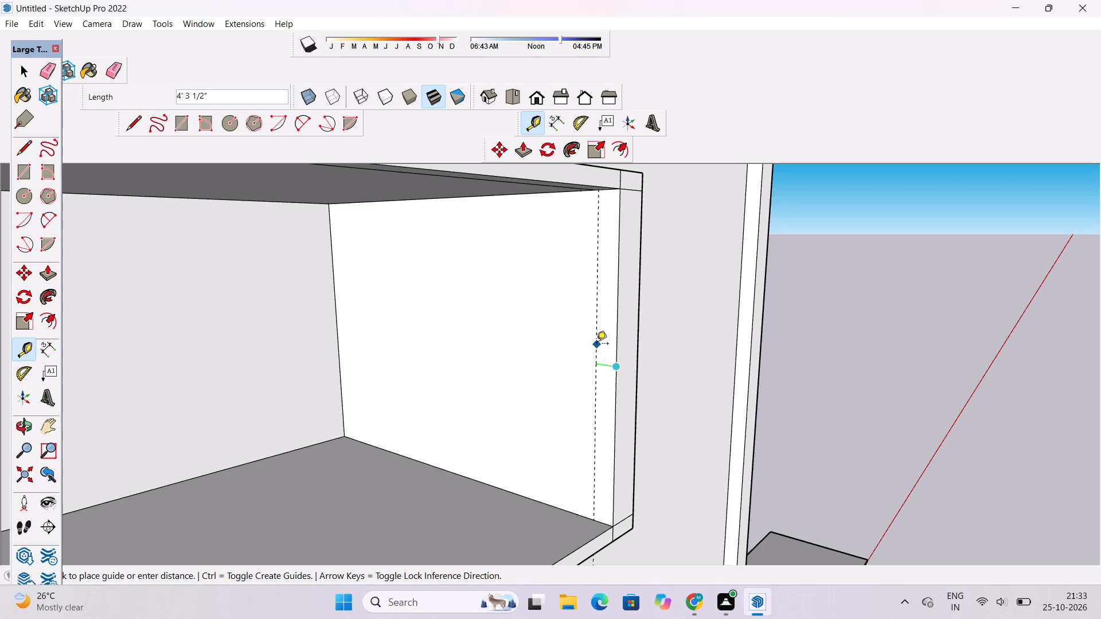
type("4'")
key("Return")
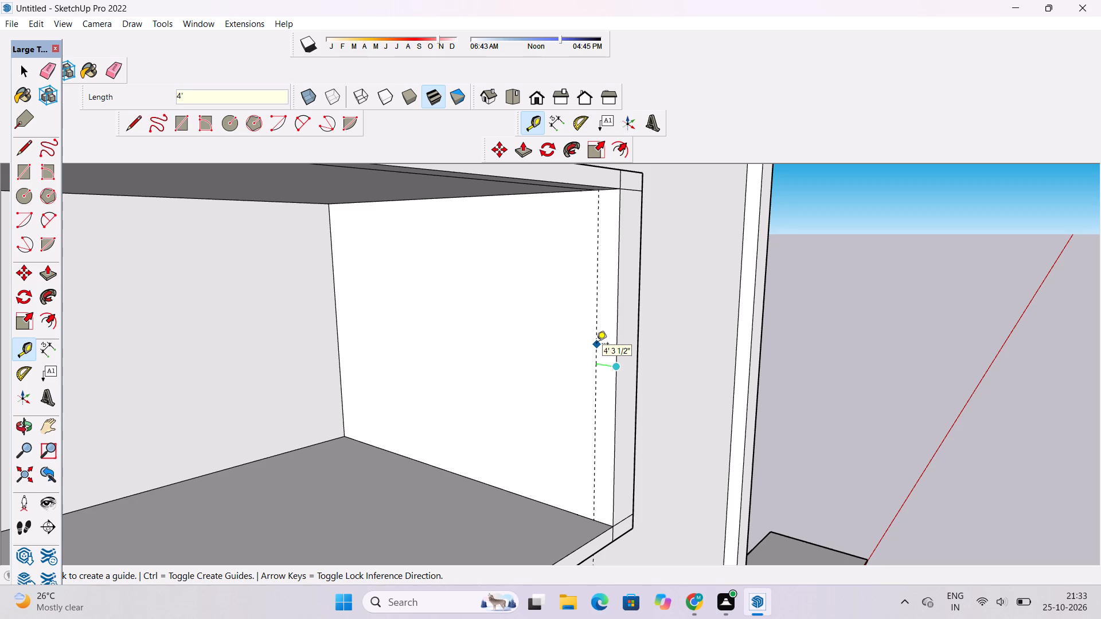
Draw a 60' vertical line along that guide from the top open room's floor to its ceiling.
key("l")
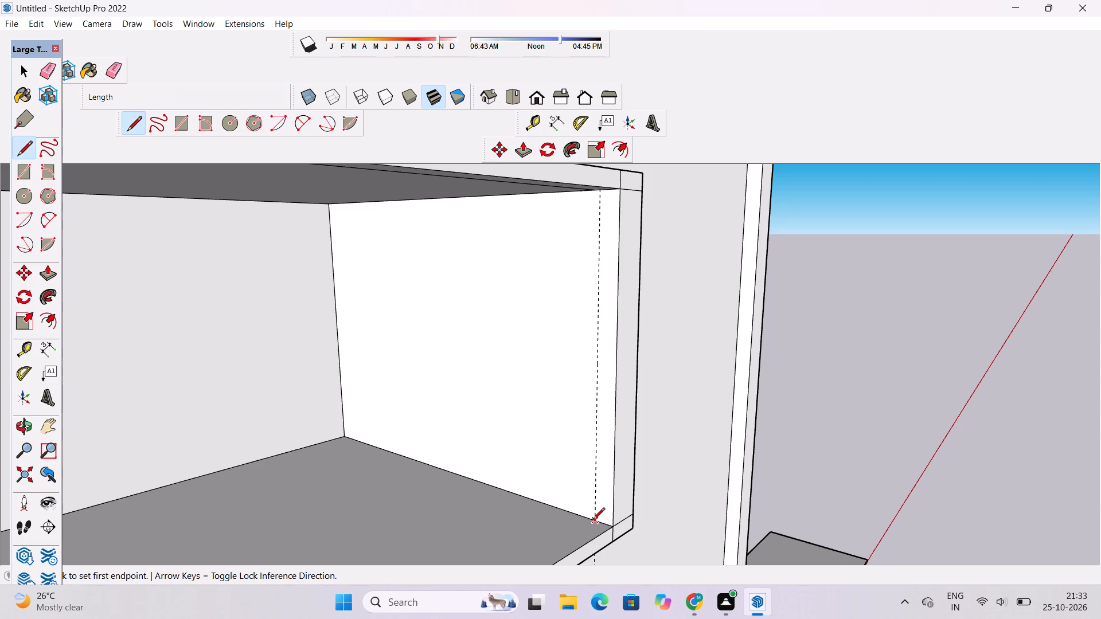
left_click(593, 520)
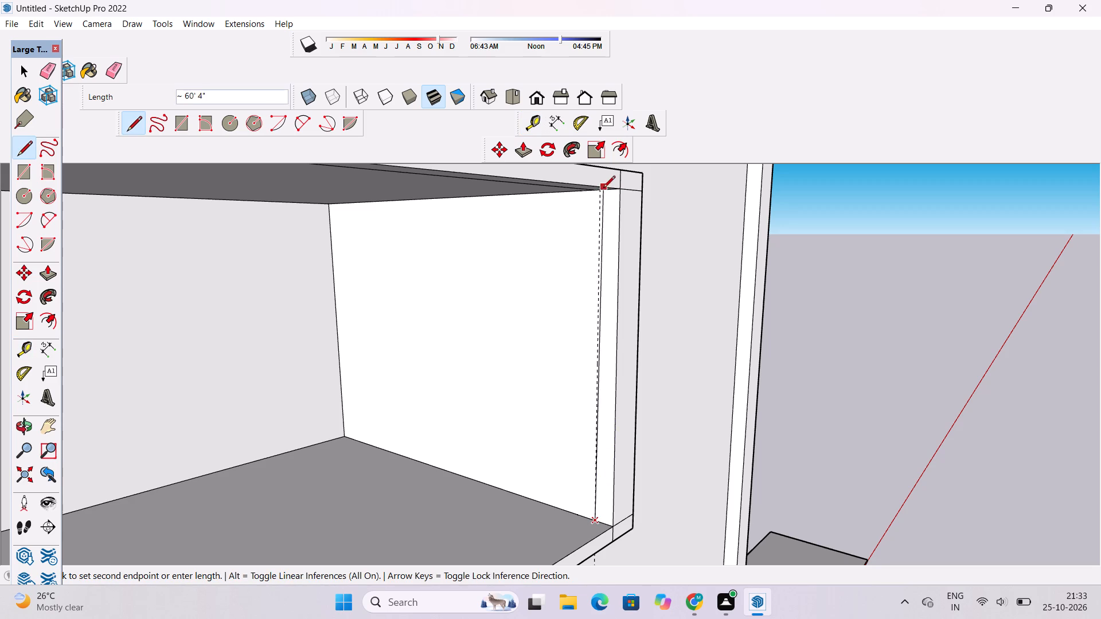
scroll(600, 195, "up", 8)
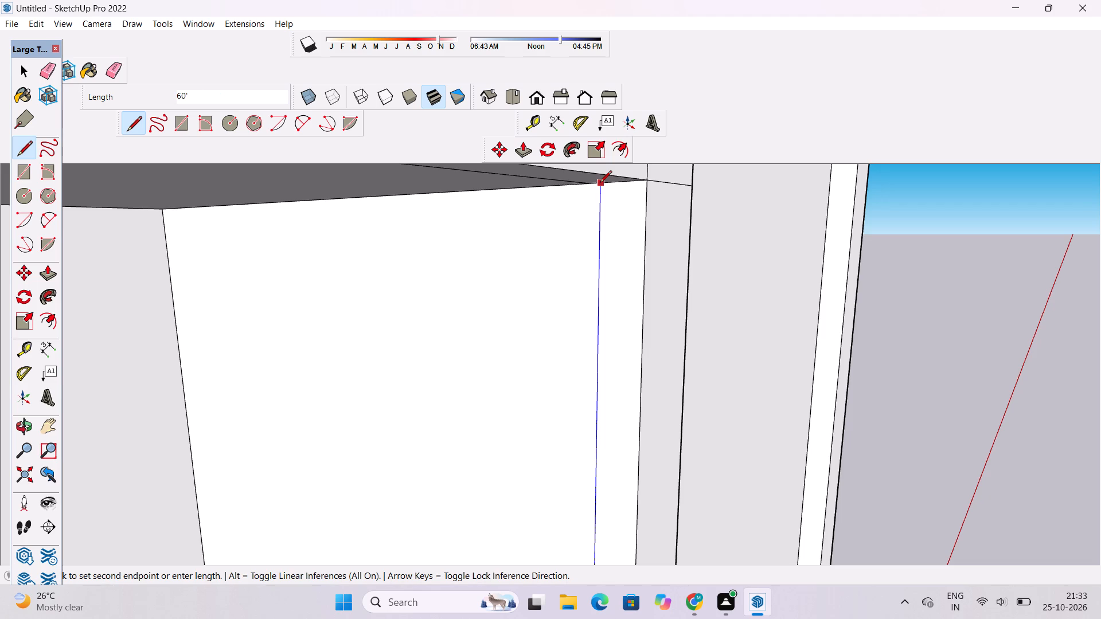
left_click(600, 181)
key("space")
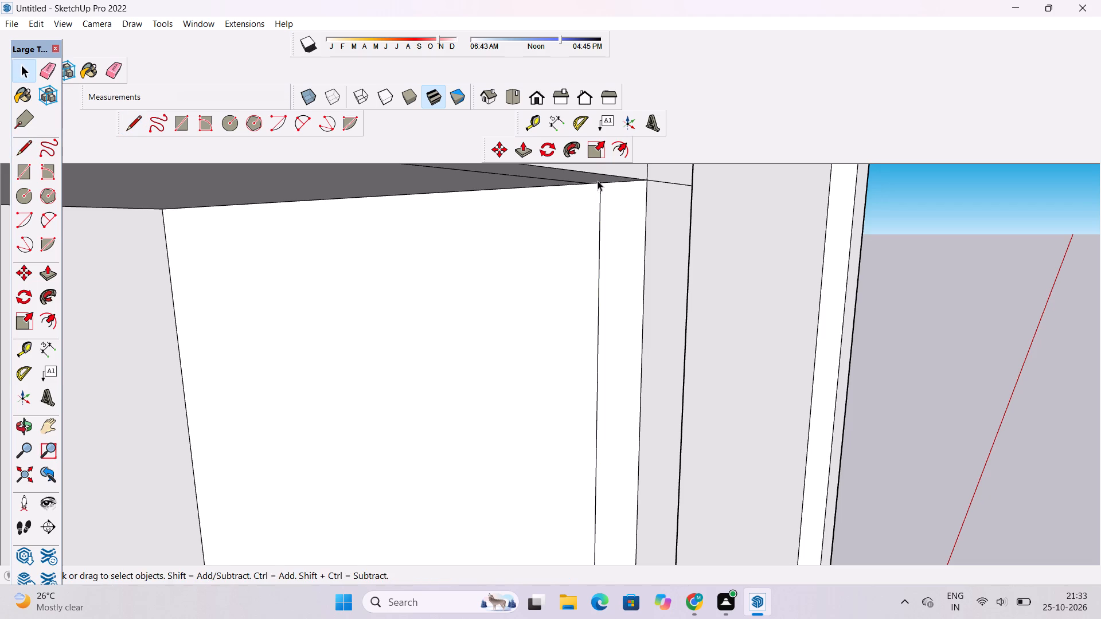
Place a guide across the top open room's floor, 4' back from its front edge, meeting the new wall line.
key("o")
scroll(597, 183, "down", 11)
left_click_drag(798, 240, 606, 256)
scroll(562, 256, "down", 4)
left_click_drag(457, 276, 462, 276, "shift")
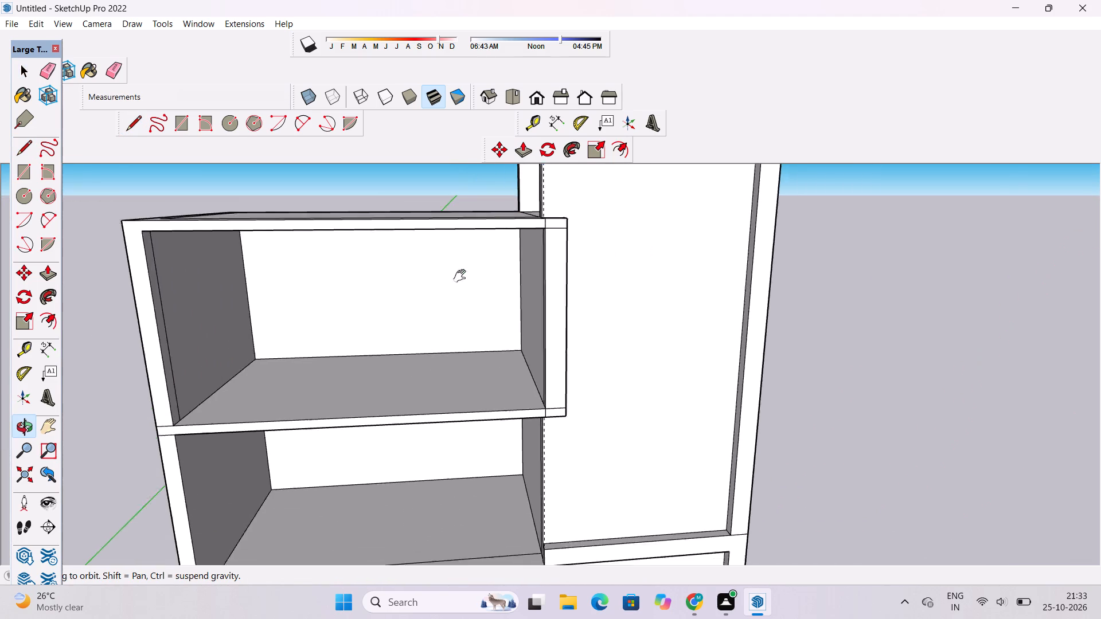
left_click_drag(462, 276, 634, 261, "shift")
left_click_drag(622, 308, 531, 347)
left_click_drag(509, 381, 416, 356, "shift")
left_click_drag(422, 385, 505, 410)
scroll(505, 412, "up", 2)
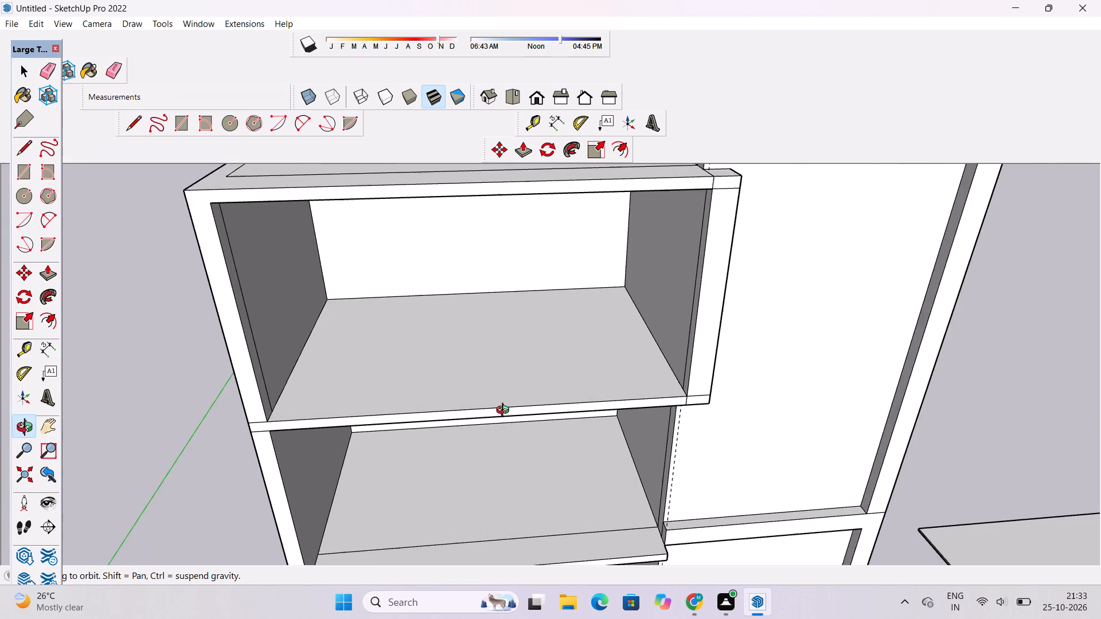
left_click_drag(493, 416, 493, 399, "shift")
left_click_drag(495, 412, 499, 428, "shift")
scroll(499, 429, "up", 3)
left_click(505, 422, "shift")
left_click_drag(502, 421, 502, 428)
key("t")
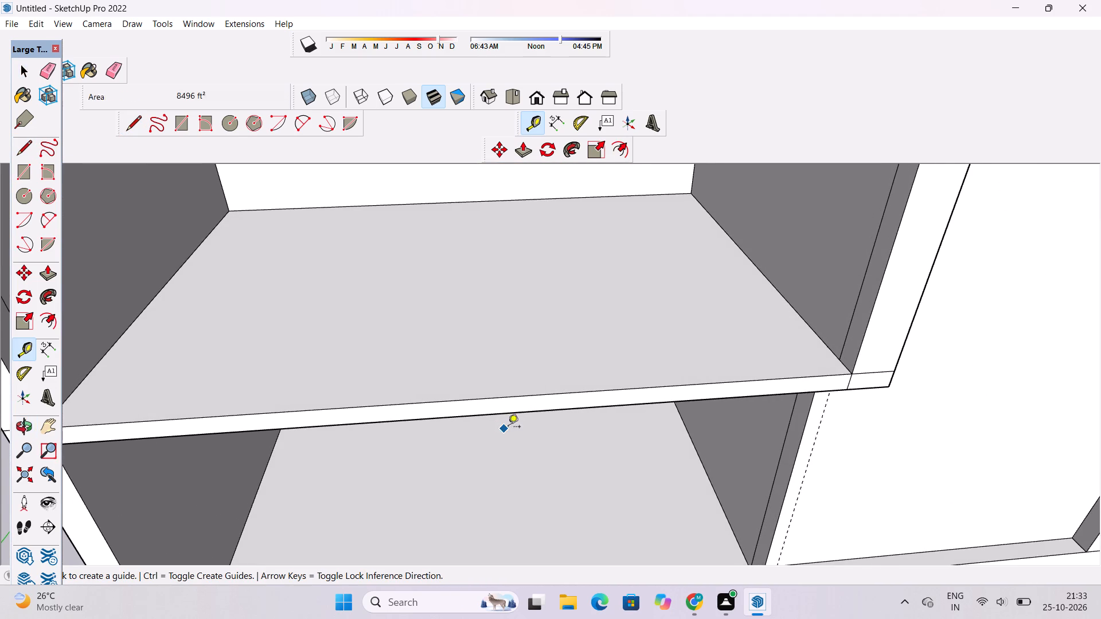
scroll(532, 407, "down", 2)
left_click(479, 400)
scroll(479, 400, "down", 3)
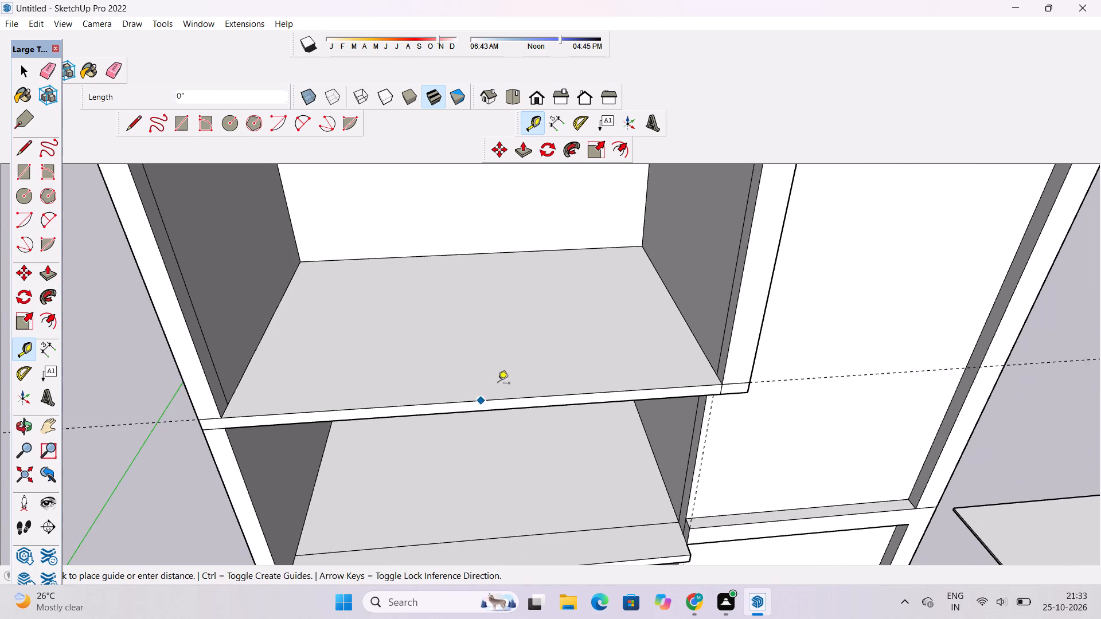
scroll(723, 374, "up", 3)
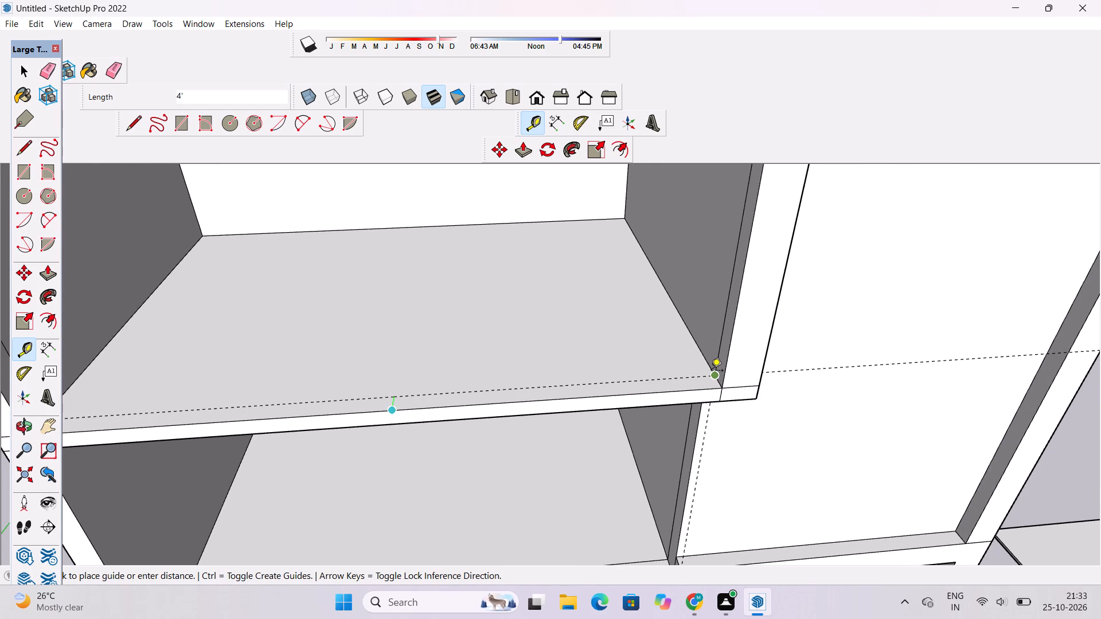
left_click(711, 371)
Draw a 118' line along the guide across the top open room's floor, from one side wall to the other.
scroll(711, 381, "down", 9)
scroll(603, 402, "up", 5)
key("l")
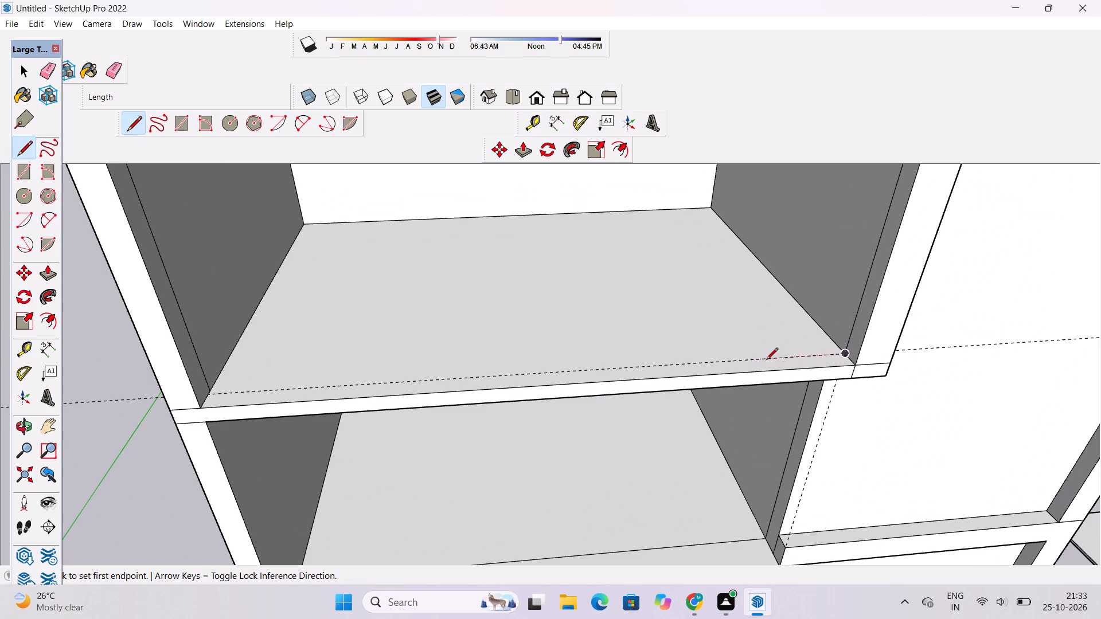
left_click(842, 355)
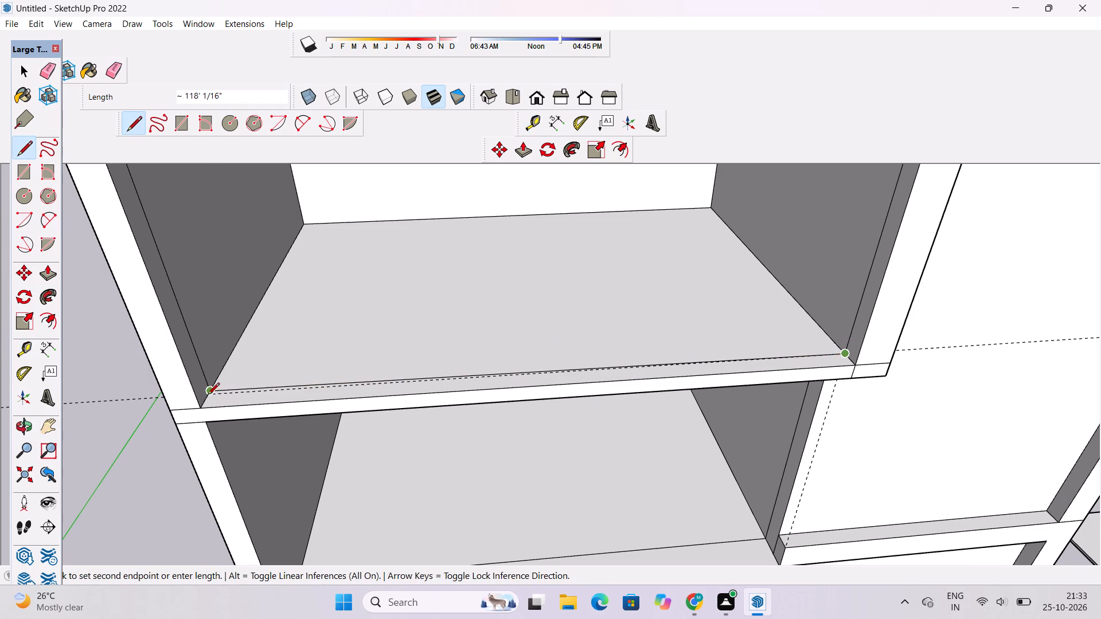
scroll(228, 389, "up", 8)
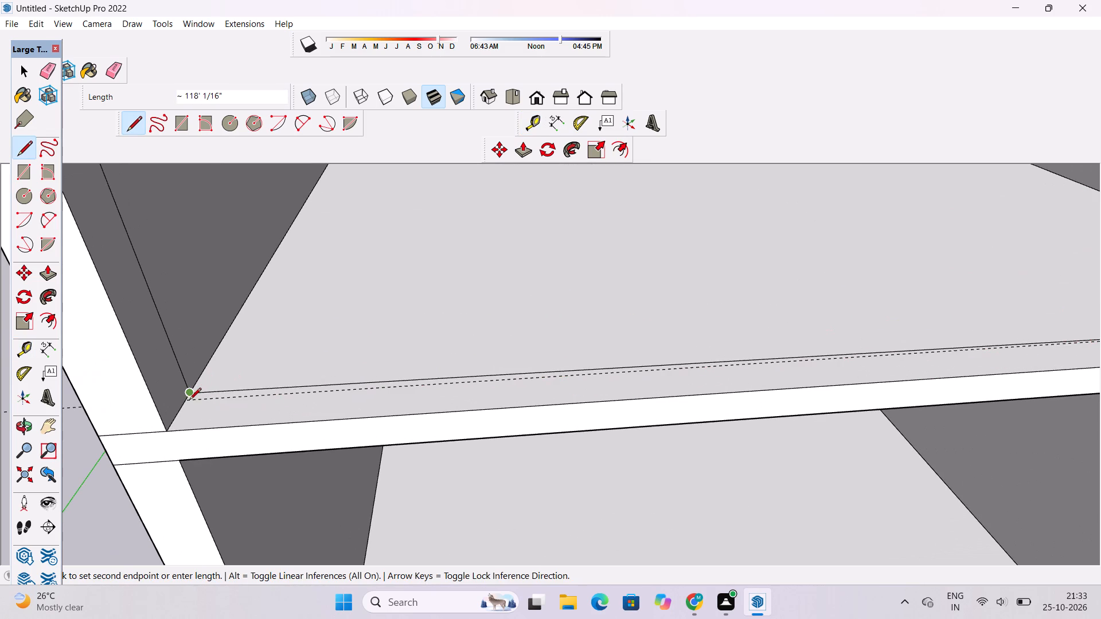
left_click(183, 402)
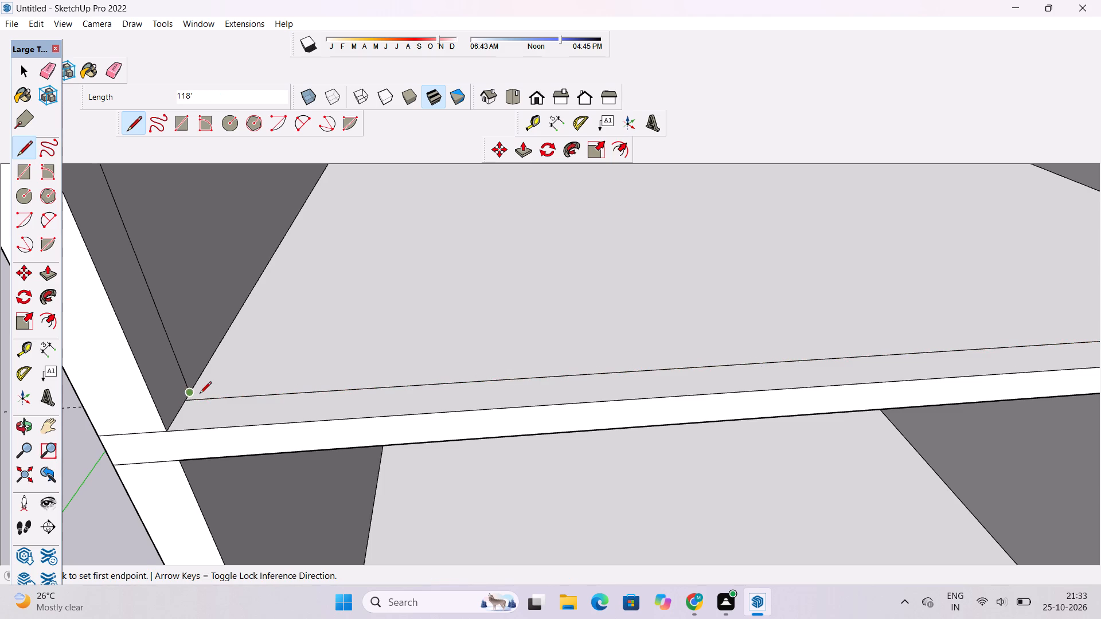
Erase the guide across the top open room's floor and the vertical guide on the wall beside the taller block.
scroll(203, 397, "down", 5)
key("space")
key("e")
scroll(283, 377, "down", 5)
scroll(171, 405, "up", 3)
left_click_drag(136, 382, 143, 405)
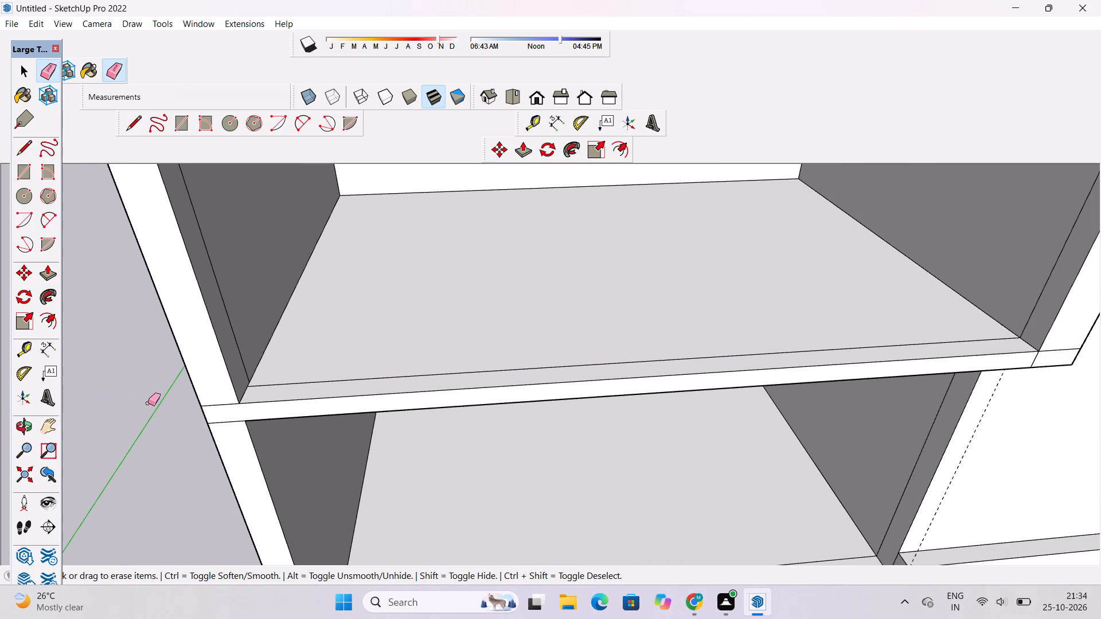
key("o")
scroll(389, 342, "down", 10)
left_click_drag(409, 393, 429, 338, "shift")
scroll(429, 338, "down", 4)
left_click_drag(491, 358, 477, 378)
left_click_drag(478, 382, 525, 336)
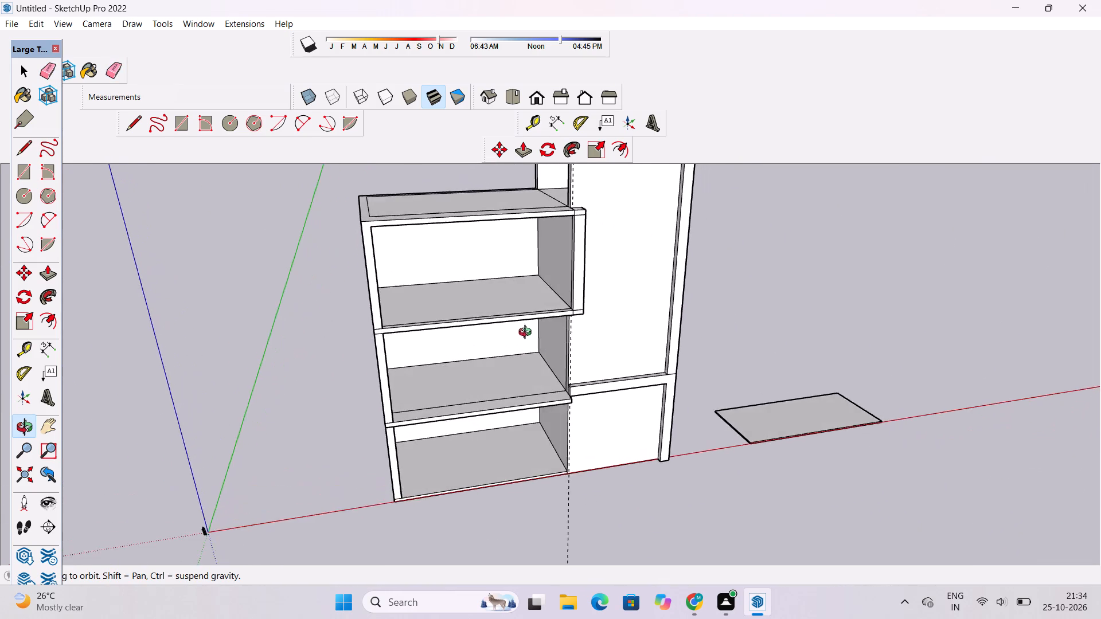
scroll(562, 362, "up", 4)
left_click_drag(584, 352, 558, 354, "shift")
scroll(557, 354, "up", 9)
key("e")
left_click_drag(550, 312, 541, 328)
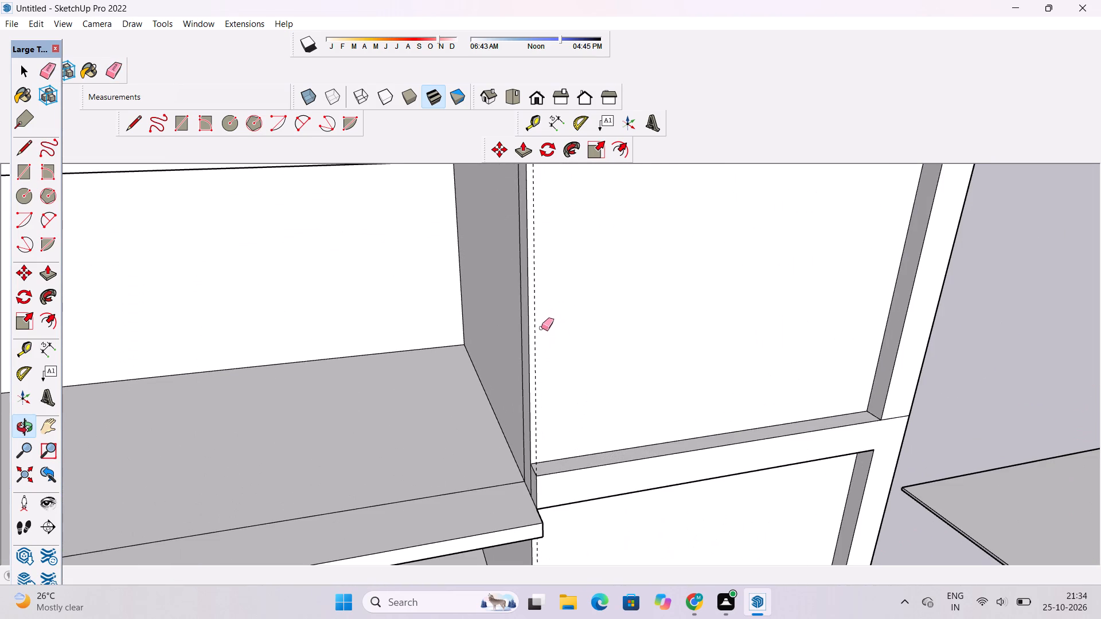
left_click_drag(541, 328, 536, 340)
Push/Pull the narrow front strip of the top open room's ceiling down 4'.
scroll(535, 343, "down", 16)
key("o")
scroll(554, 305, "down", 13)
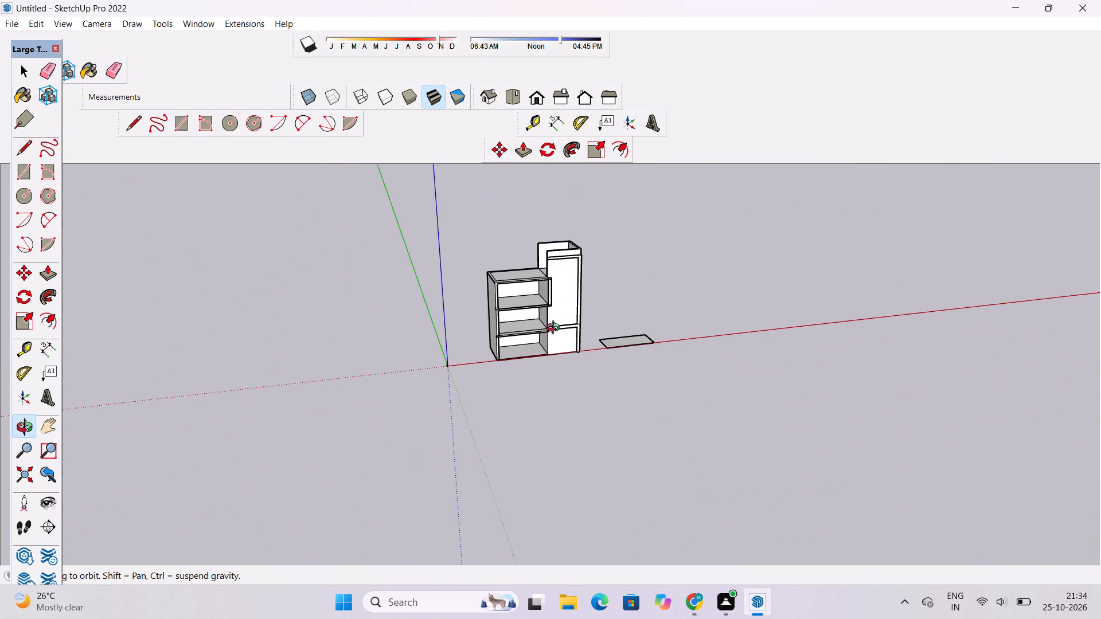
left_click_drag(541, 362, 534, 317)
scroll(534, 313, "up", 6)
left_click_drag(566, 286, 520, 332, "shift")
left_click_drag(568, 332, 430, 343)
scroll(508, 288, "up", 5)
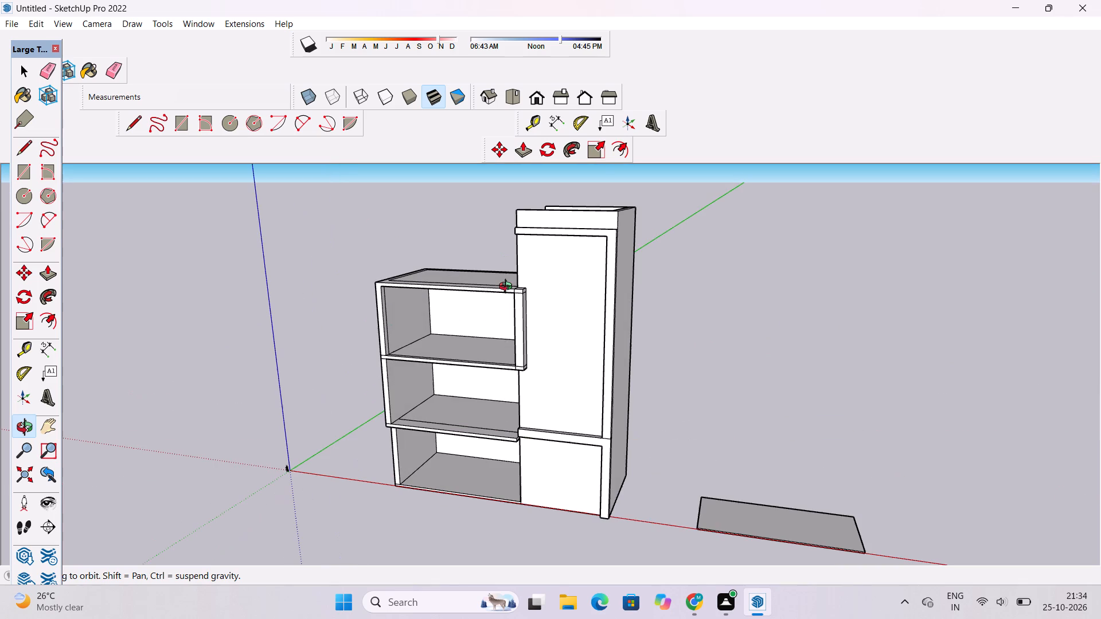
scroll(515, 288, "up", 5)
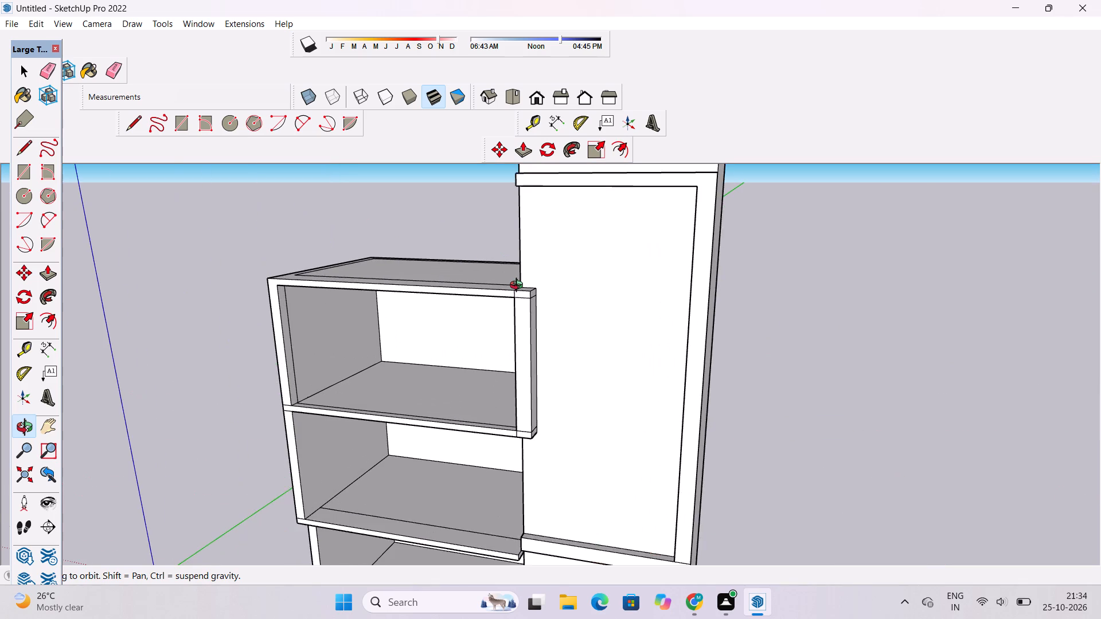
scroll(519, 287, "down", 2)
left_click_drag(540, 275, 541, 288)
scroll(548, 288, "up", 7)
left_click_drag(518, 316, 677, 244, "shift")
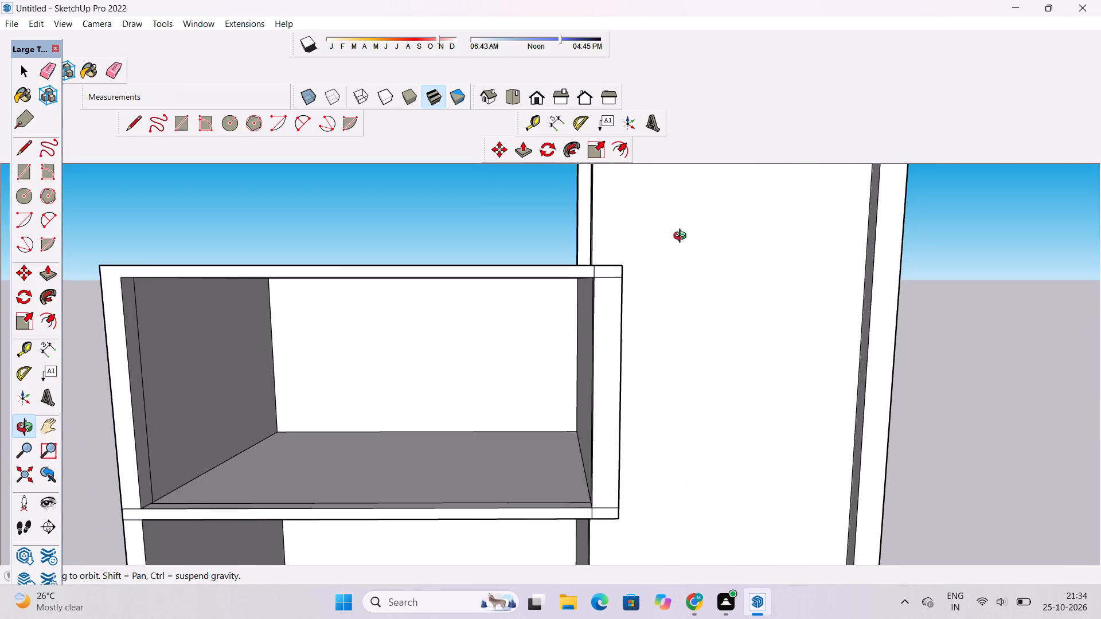
scroll(681, 237, "down", 3)
left_click_drag(503, 292, 639, 300, "shift")
left_click_drag(642, 299, 600, 229)
scroll(566, 278, "up", 3)
left_click_drag(594, 244, 548, 258, "shift")
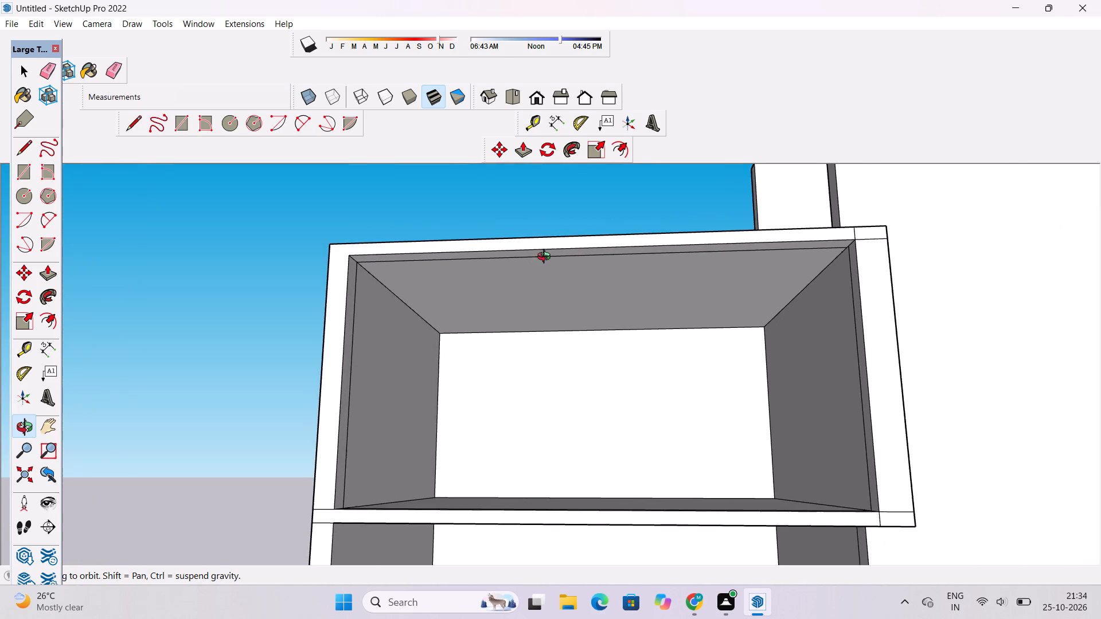
left_click_drag(546, 258, 557, 284)
left_click_drag(561, 288, 555, 276, "shift")
left_click_drag(555, 276, 563, 290)
left_click_drag(563, 292, 522, 275)
left_click_drag(522, 275, 589, 275)
key("p")
scroll(604, 252, "up", 4)
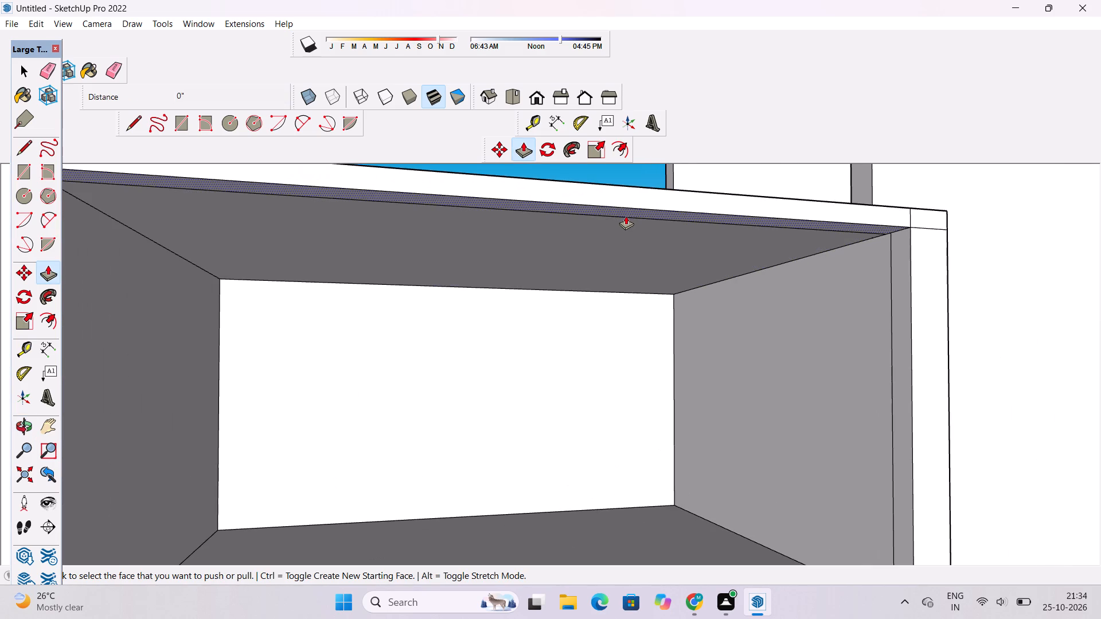
left_click(626, 214)
scroll(626, 214, "down", 6)
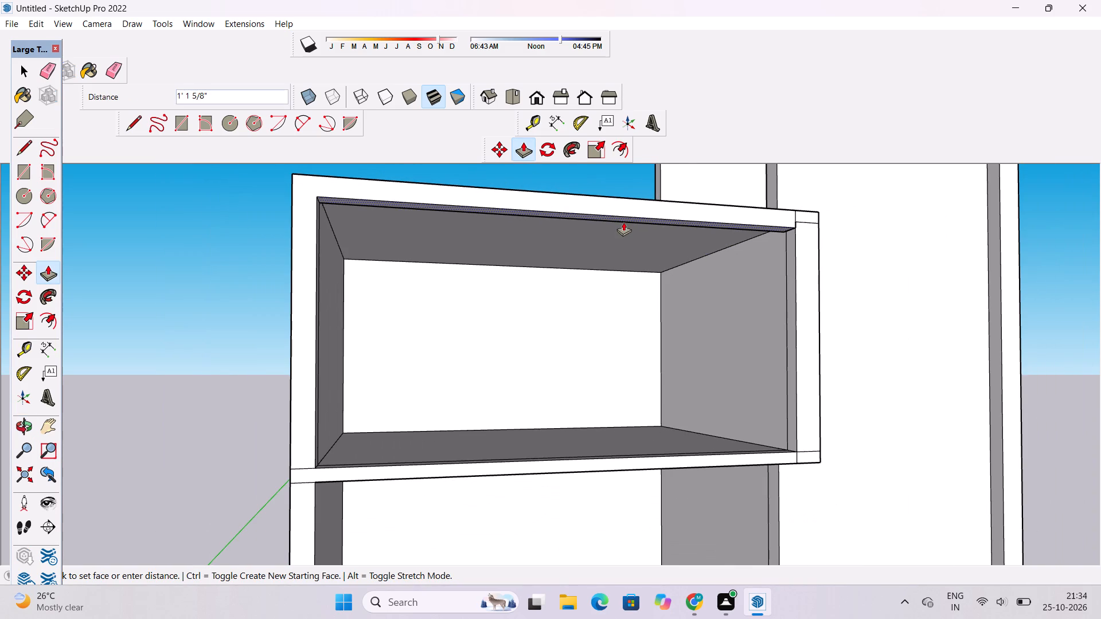
scroll(623, 222, "down", 2)
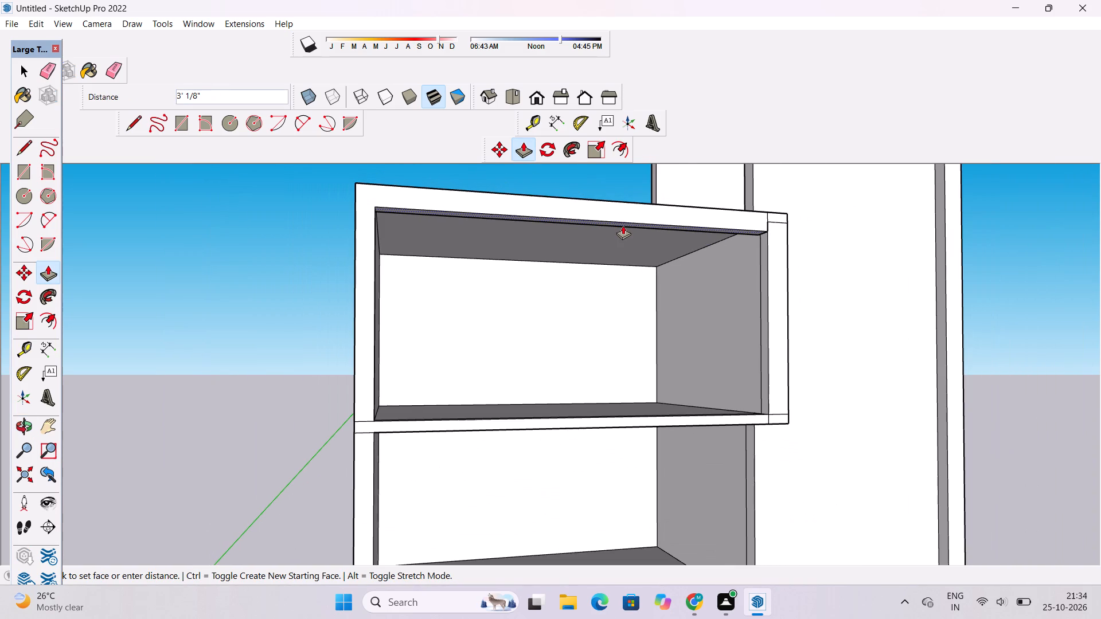
type("4'")
key("Return")
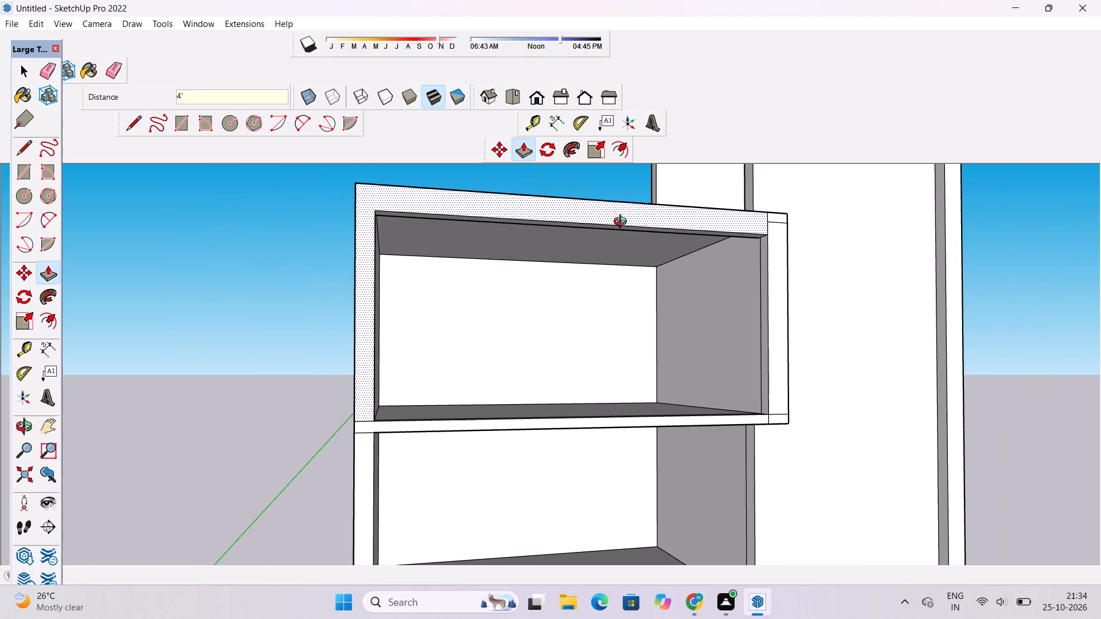
Erase the vertical inset line on the top open room's side wall opposite the taller block.
key("o")
left_click_drag(697, 258, 434, 394)
left_click_drag(413, 407, 450, 379, "shift")
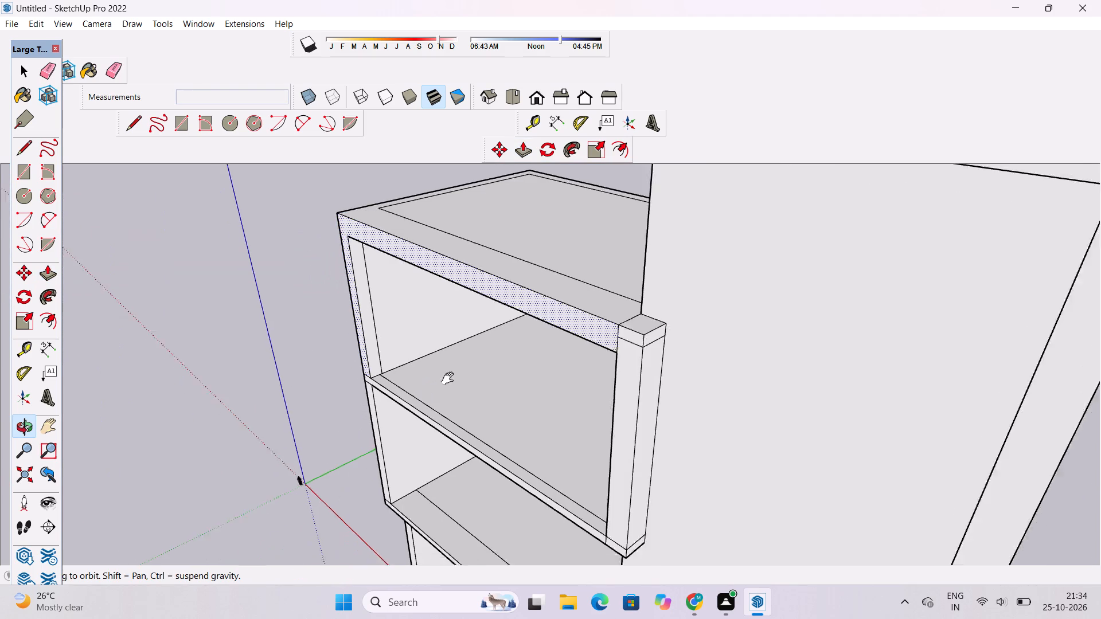
left_click_drag(450, 379, 451, 378, "shift")
scroll(451, 352, "up", 3)
left_click_drag(413, 341, 438, 357, "shift")
left_click_drag(438, 358, 434, 343)
key("e")
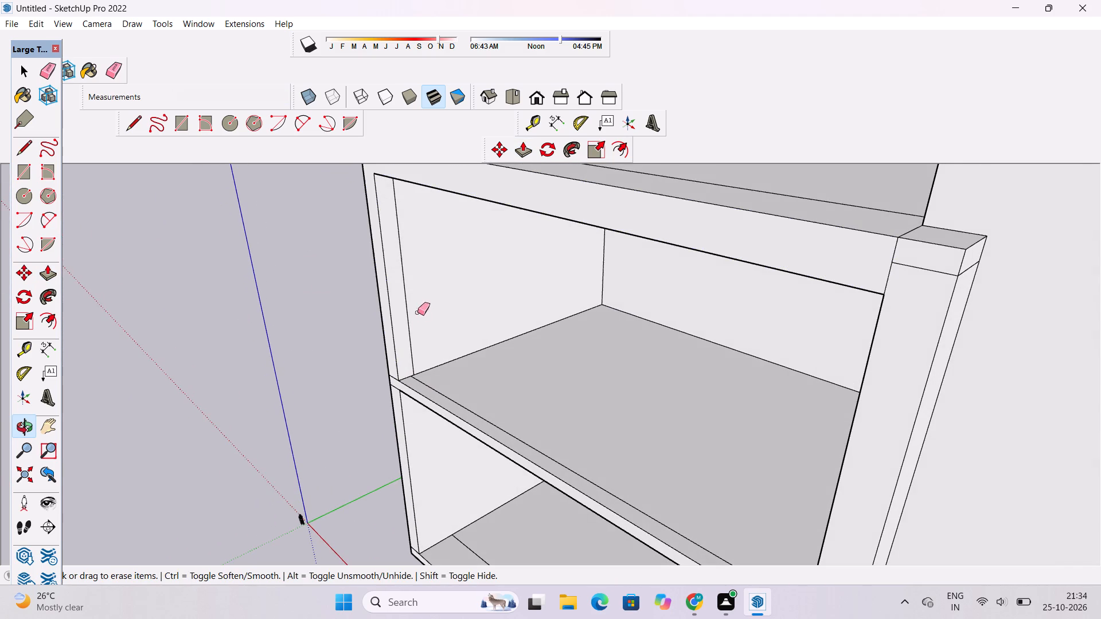
left_click_drag(414, 292, 408, 310)
Place a vertical guide 4' in from the front edge of the top open room's side wall opposite the taller block.
key("t")
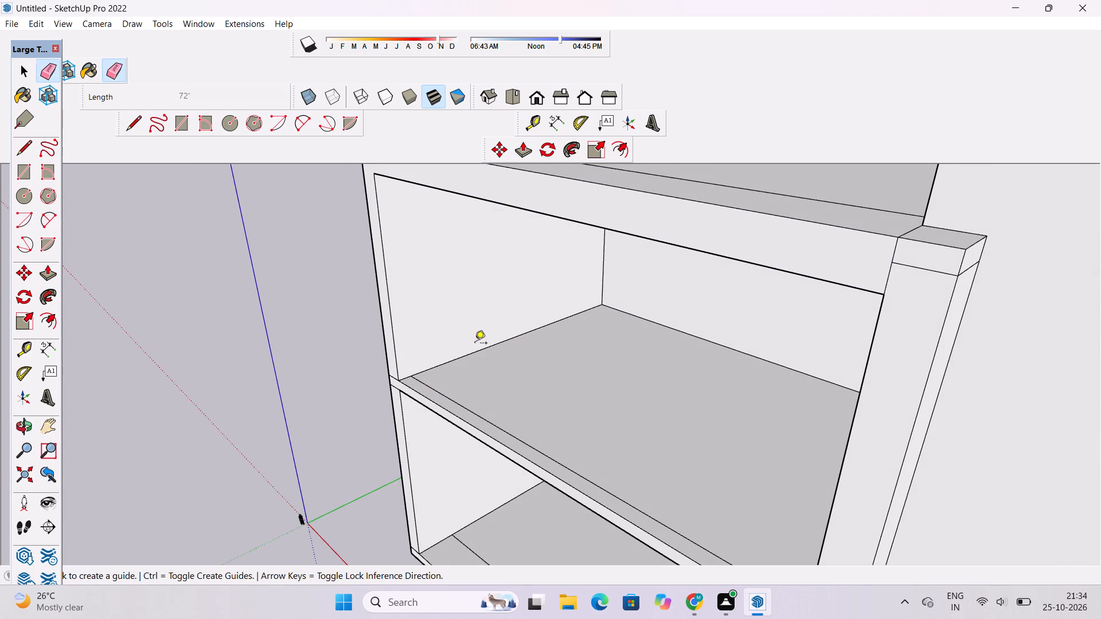
left_click(386, 291)
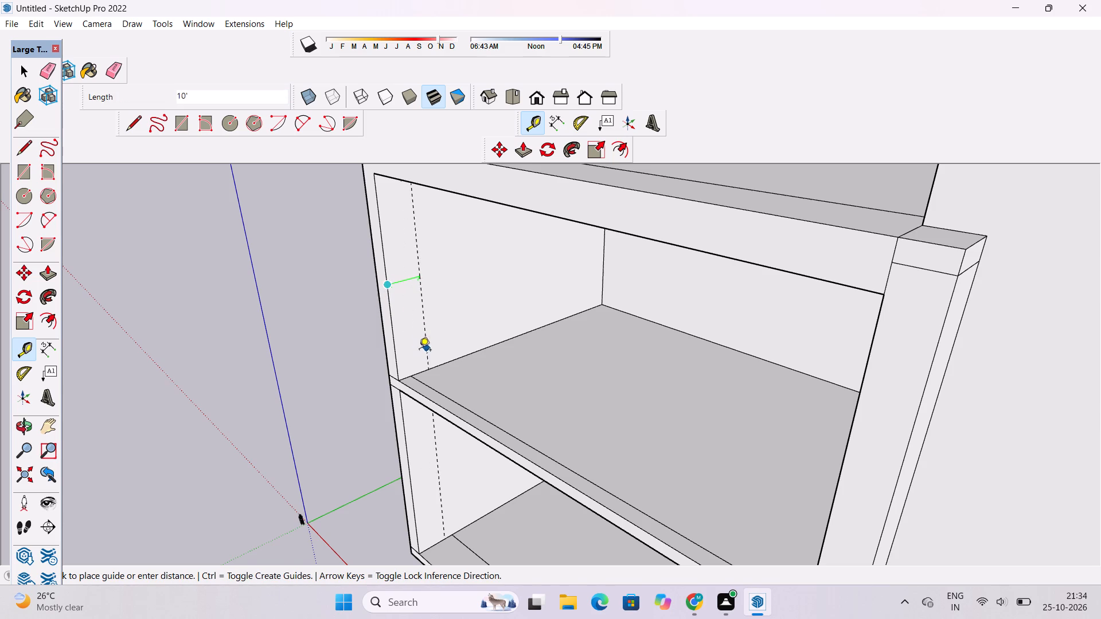
left_click(411, 376)
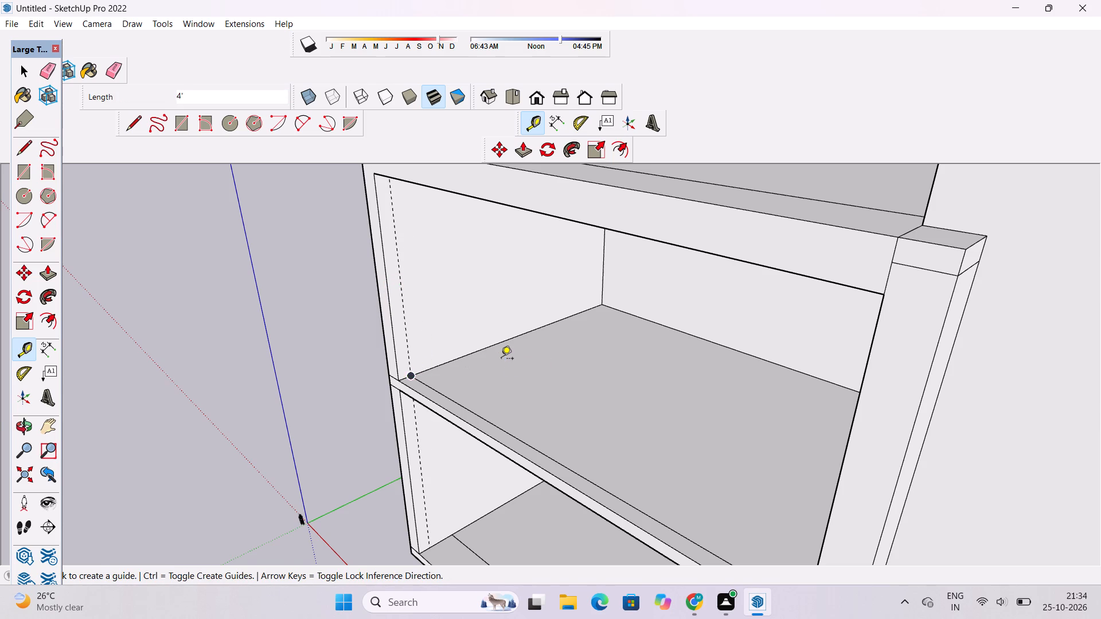
Draw a vertical line about 60' long down that guide, from the lowered ceiling strip to the top open room's floor.
key("o")
left_click_drag(505, 378, 468, 315)
left_click_drag(425, 333, 498, 381, "shift")
scroll(497, 374, "up", 3)
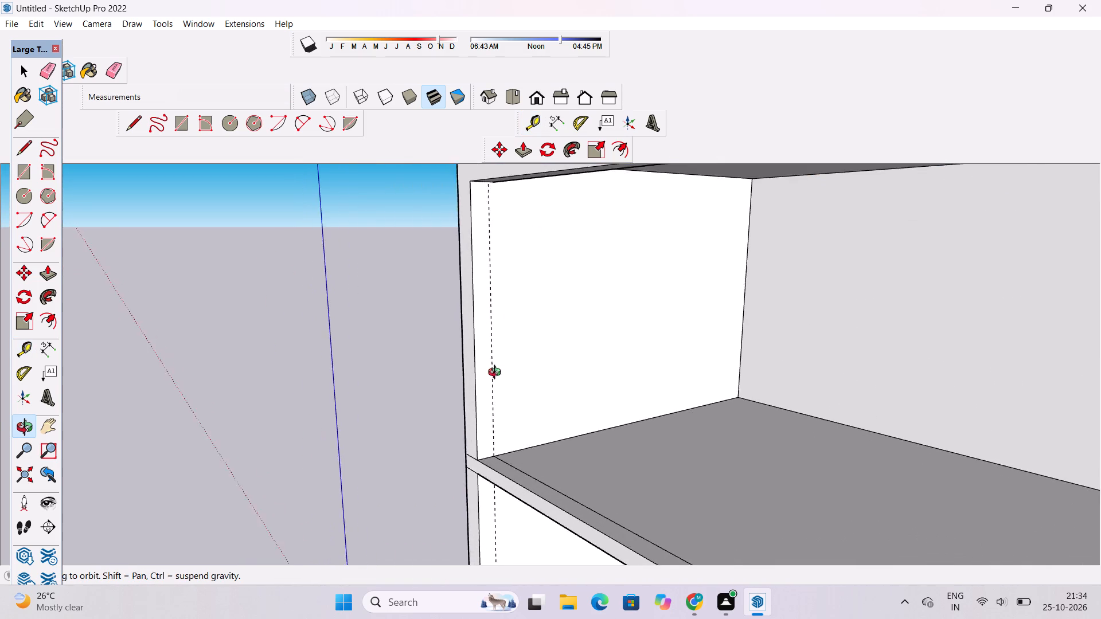
left_click_drag(498, 371, 532, 397, "shift")
left_click_drag(533, 397, 530, 373)
key("l")
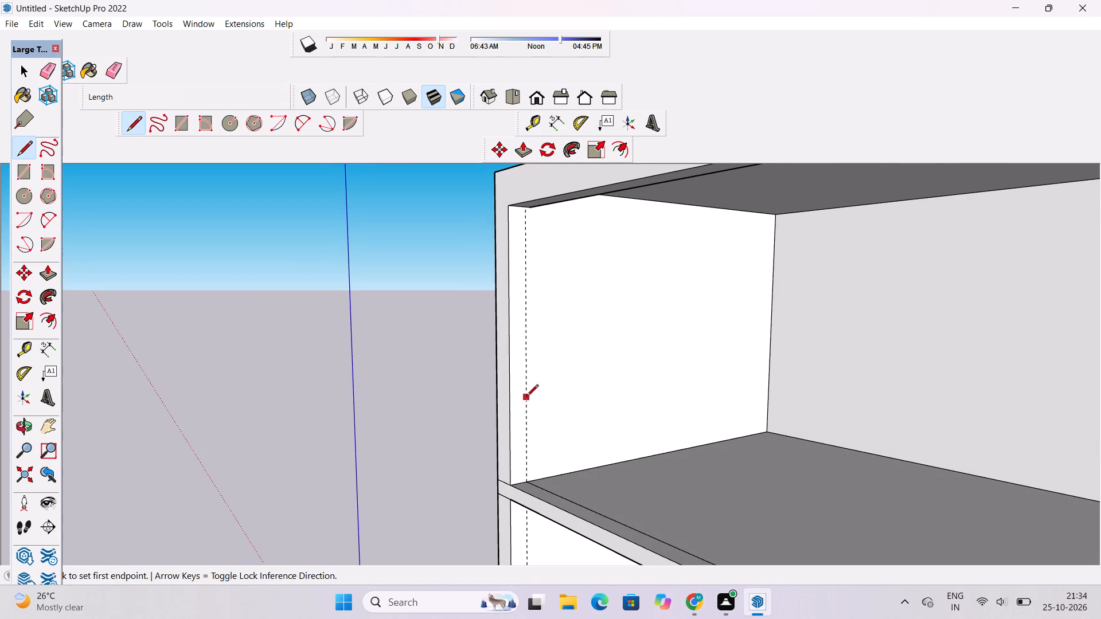
scroll(525, 211, "up", 2)
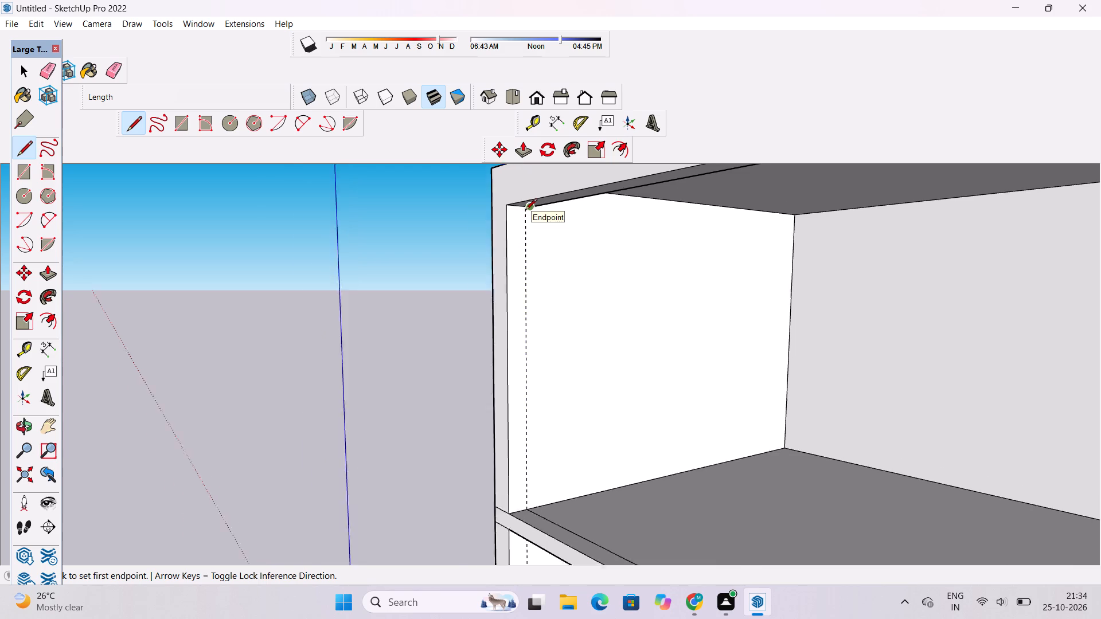
scroll(525, 211, "up", 7)
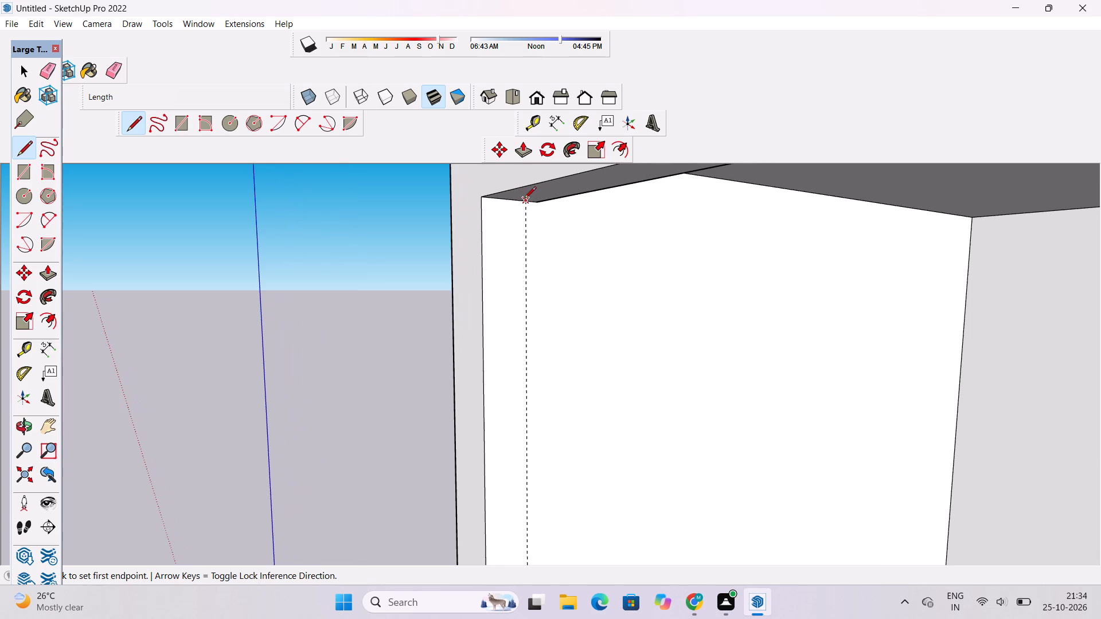
left_click(524, 203)
scroll(524, 203, "down", 11)
scroll(533, 471, "up", 5)
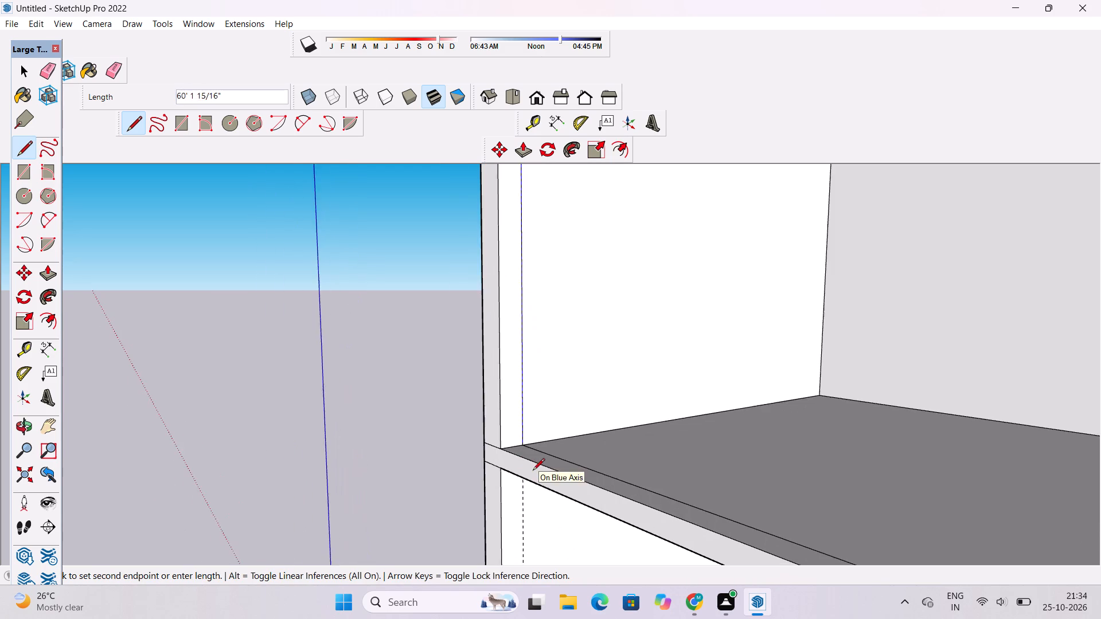
left_click(521, 442)
scroll(521, 442, "down", 7)
Push/Pull the narrow front strip of the side wall opposite the taller block 4' into the top open room.
key("space")
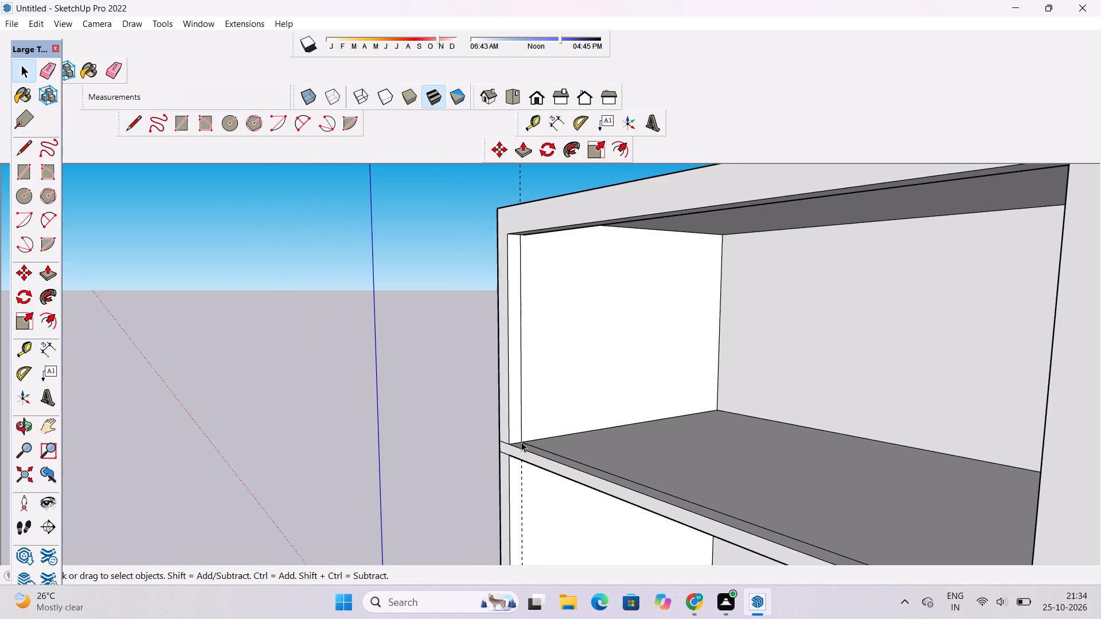
type("p")
scroll(526, 449, "down", 7)
scroll(517, 419, "up", 5)
left_click(521, 377)
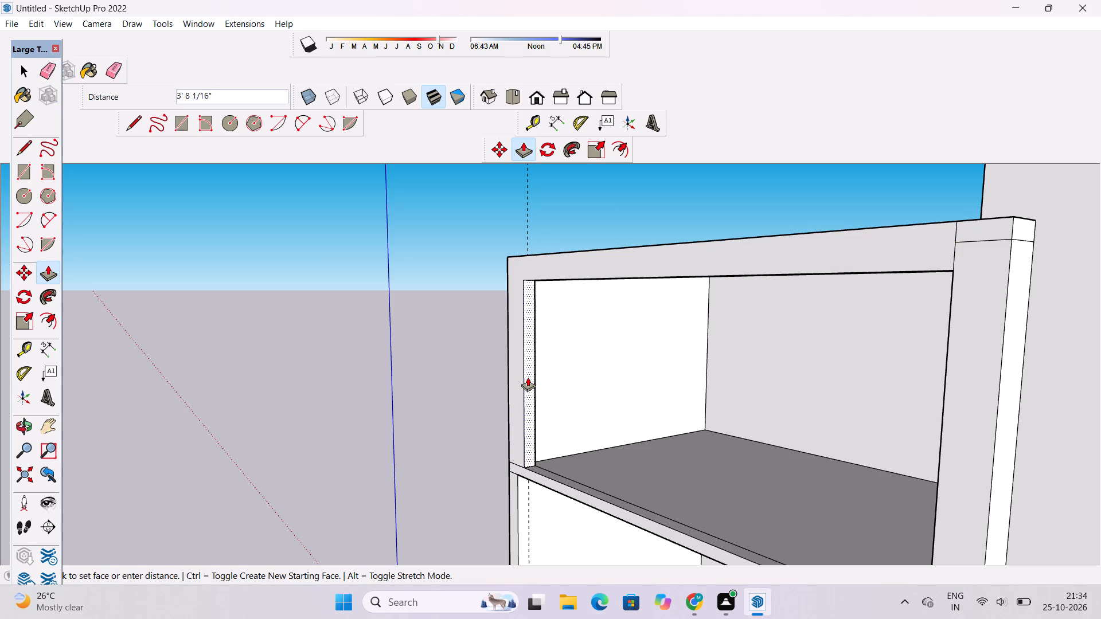
type("4'")
key("Return")
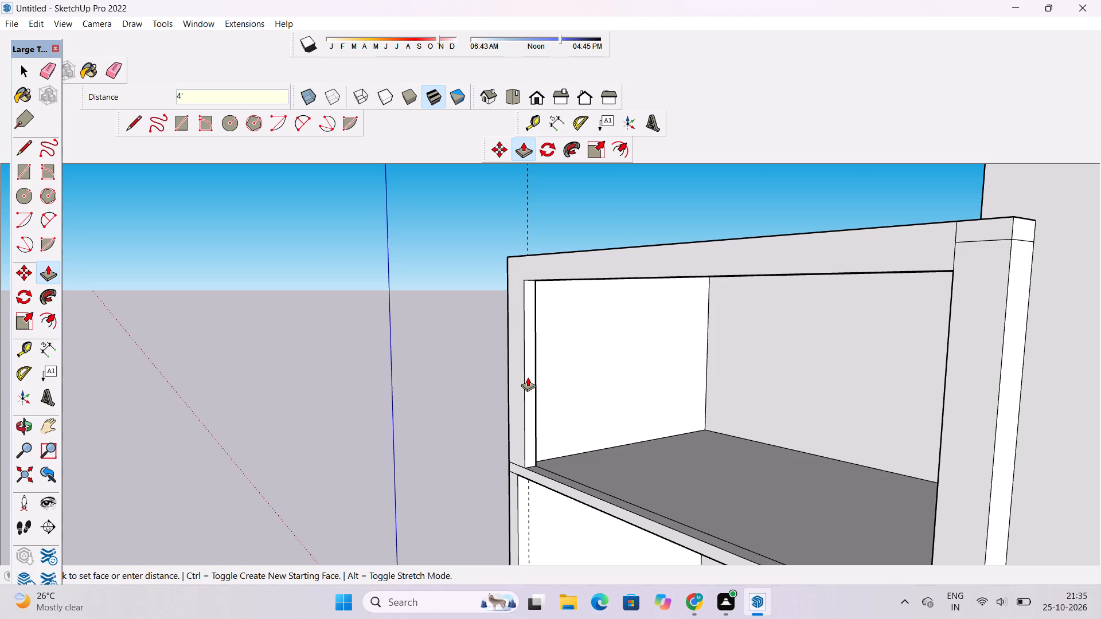
Erase the vertical guide on the side wall opposite the taller block.
key("o")
scroll(528, 379, "down", 6)
left_click_drag(500, 374, 641, 399)
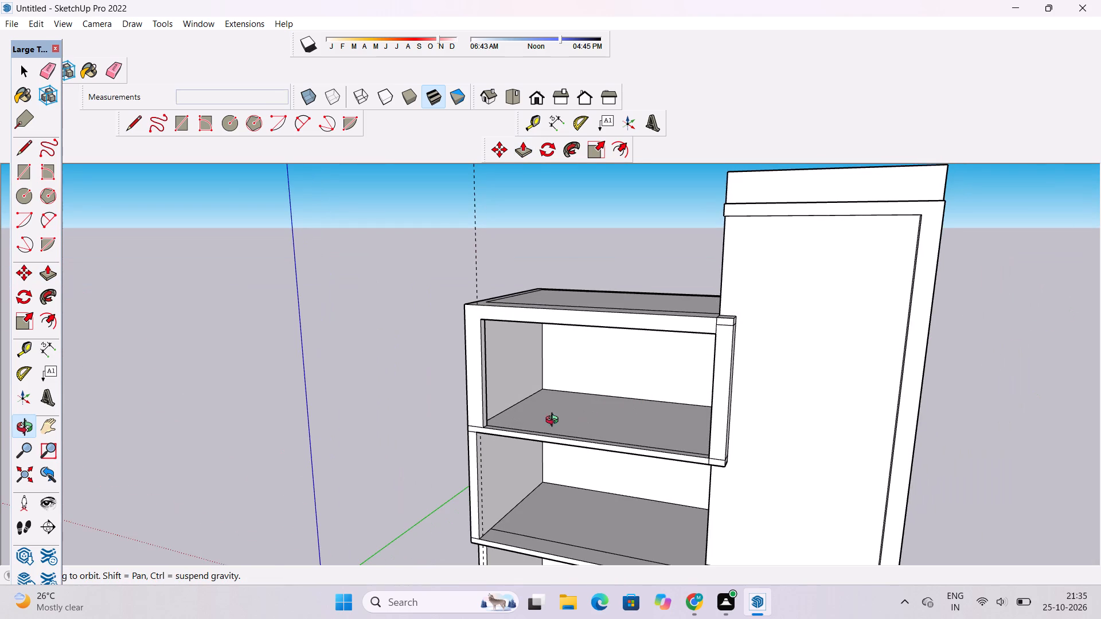
left_click_drag(555, 421, 619, 421, "shift")
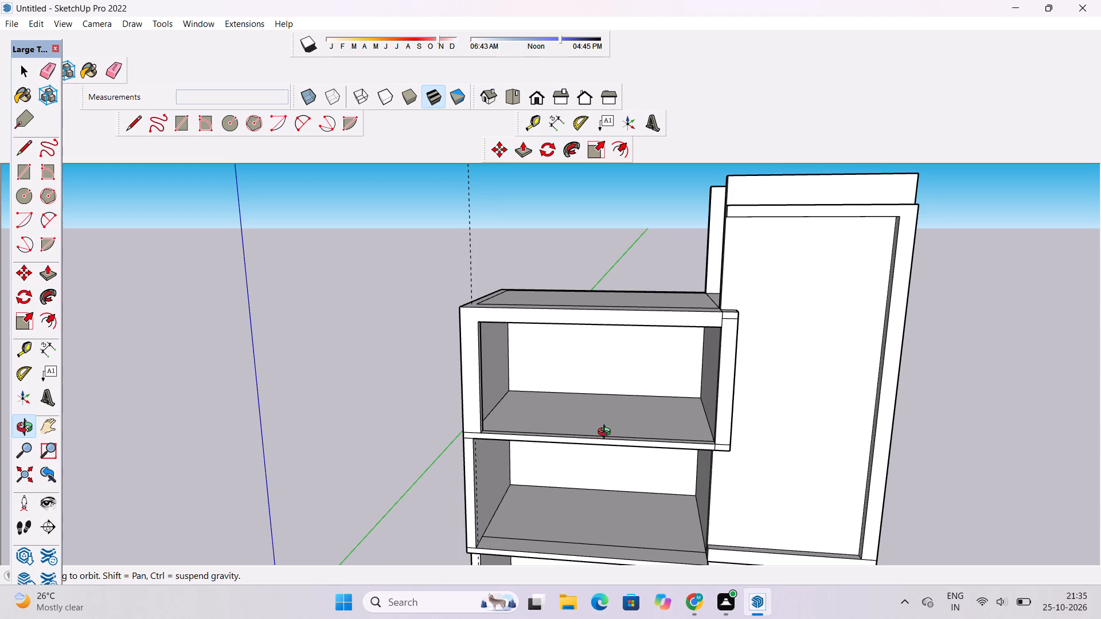
scroll(689, 421, "up", 3, "shift")
left_click_drag(692, 421, 676, 418, "shift")
scroll(731, 293, "up", 4)
left_click_drag(740, 280, 716, 298, "shift")
left_click(716, 298)
scroll(723, 294, "down", 3)
key("e")
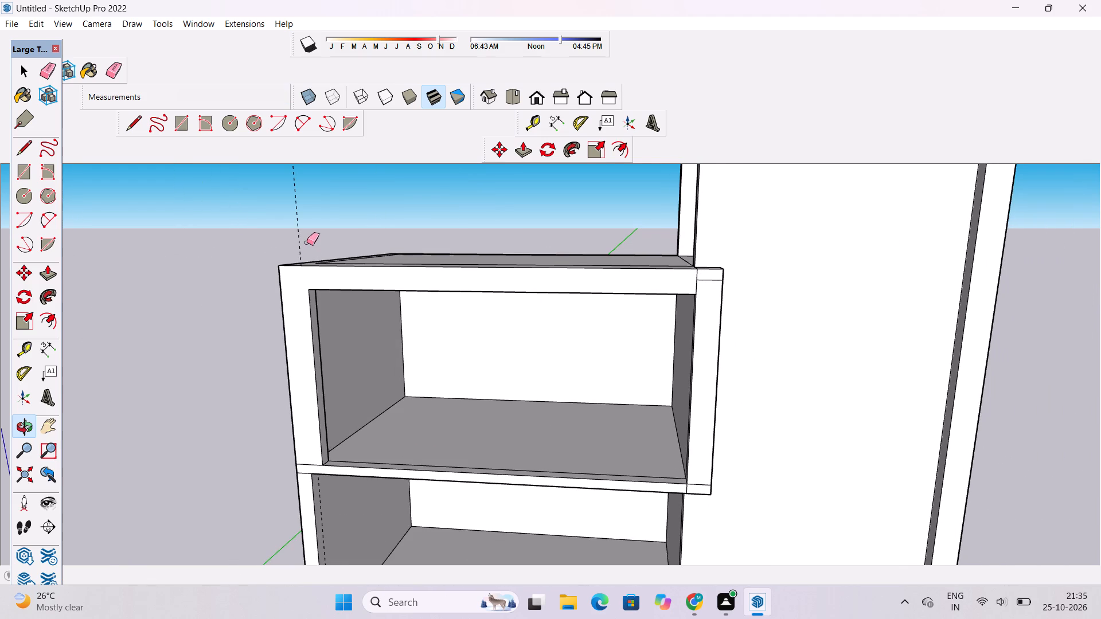
left_click_drag(306, 242, 298, 245)
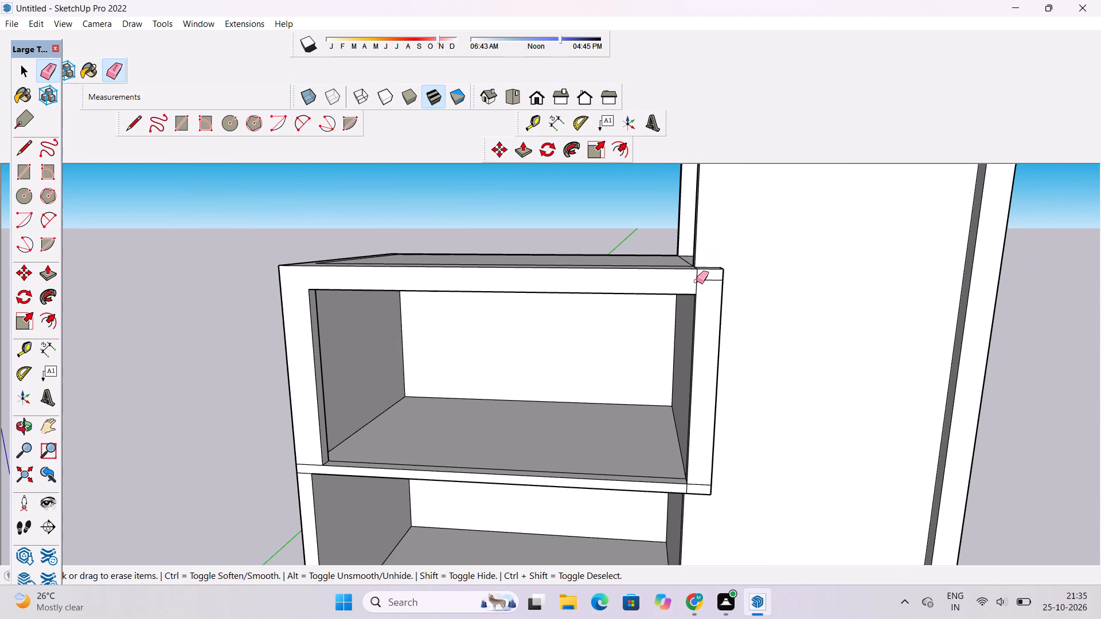
Erase the two seam lines at the upper corner of the top room's front frame beside the taller block.
scroll(709, 283, "up", 10)
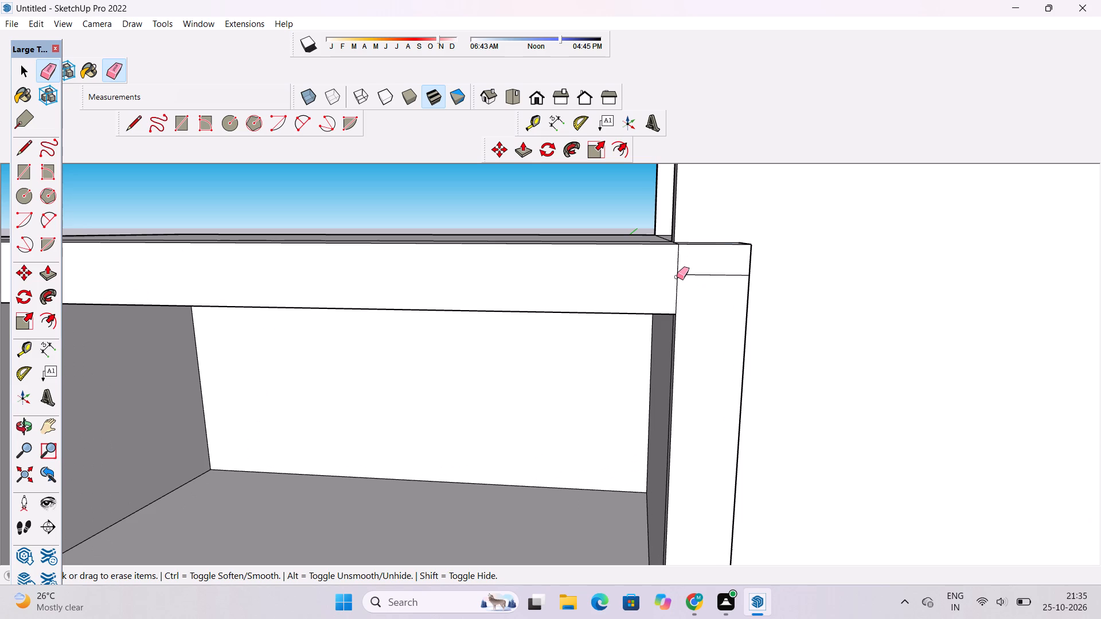
left_click(677, 275)
scroll(662, 298, "down", 5)
key("o")
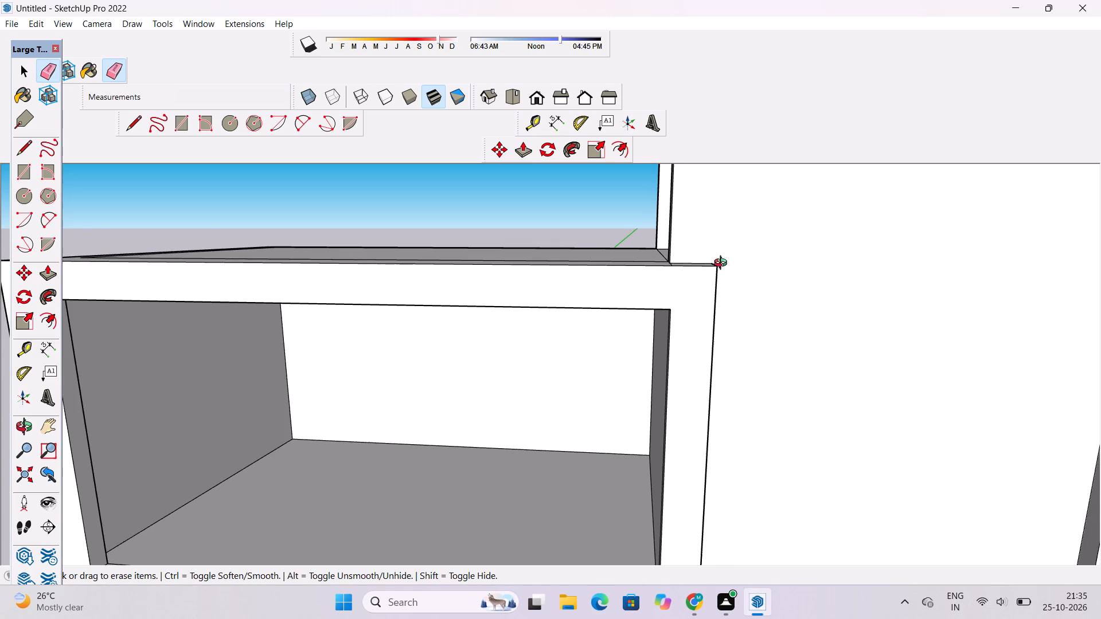
Erase the seam line near the upper end of the top room frame's outer side face beside the taller block.
left_click_drag(723, 264, 731, 352)
scroll(653, 364, "down", 3)
left_click_drag(587, 370, 637, 361, "shift")
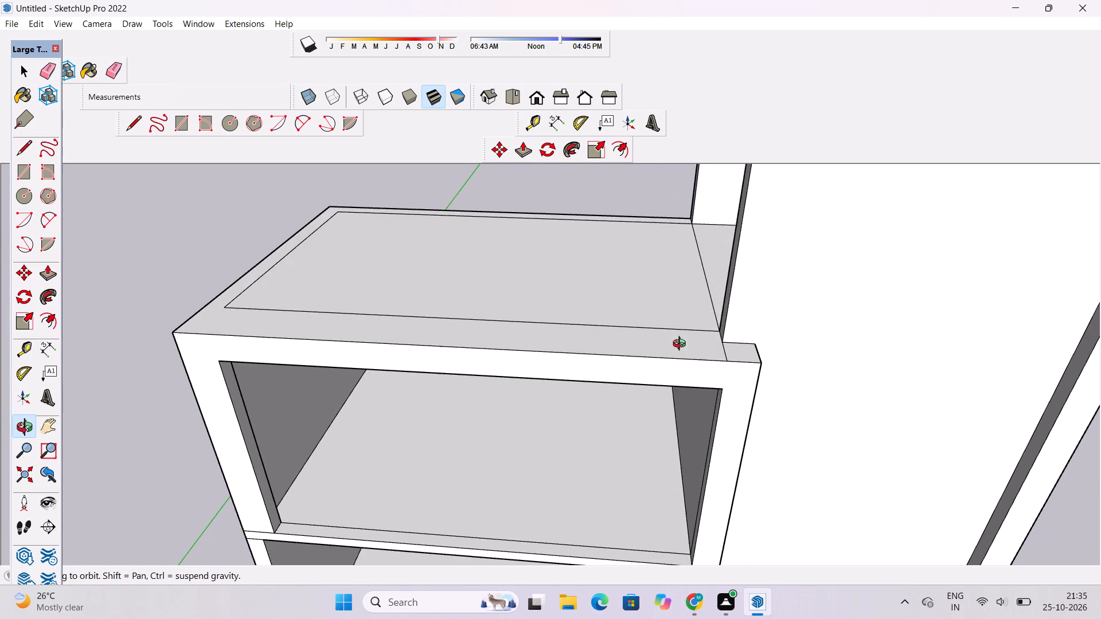
scroll(729, 337, "down", 4)
left_click_drag(822, 363, 657, 242)
scroll(690, 328, "up", 3)
left_click_drag(660, 338, 678, 292, "shift")
left_click_drag(678, 293, 677, 299)
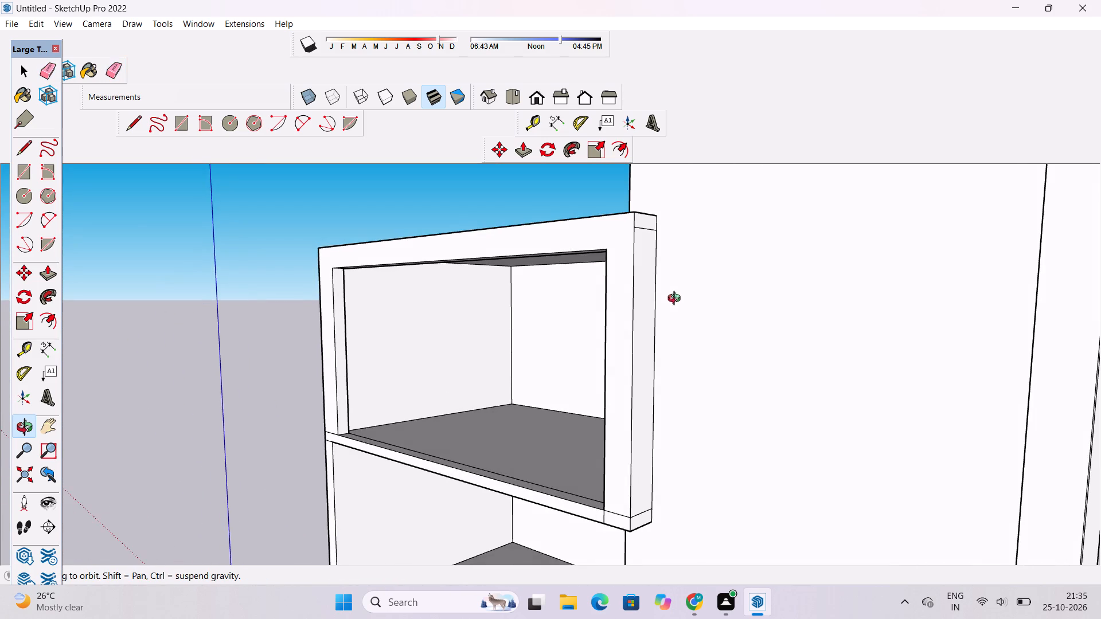
key("e")
scroll(650, 258, "up", 5)
left_click_drag(649, 207, 647, 218)
scroll(647, 218, "down", 9)
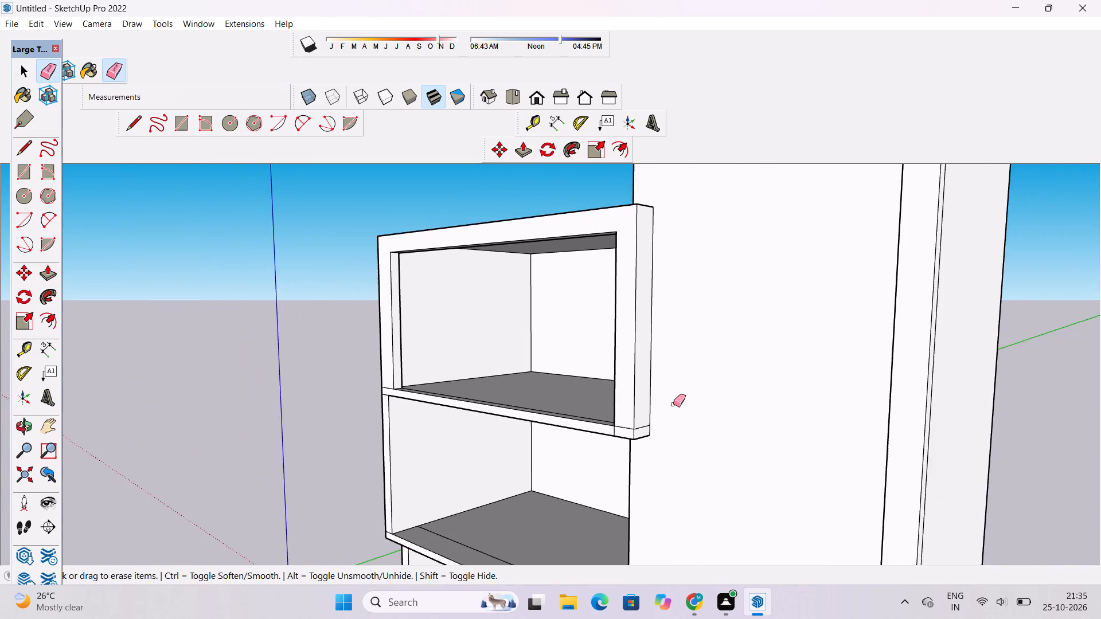
Erase the seam lines on the outer side and front faces at the lower corner of the top room's frame beside the taller block.
scroll(625, 459, "up", 10)
left_click_drag(688, 306, 694, 344)
left_click_drag(630, 315, 637, 358)
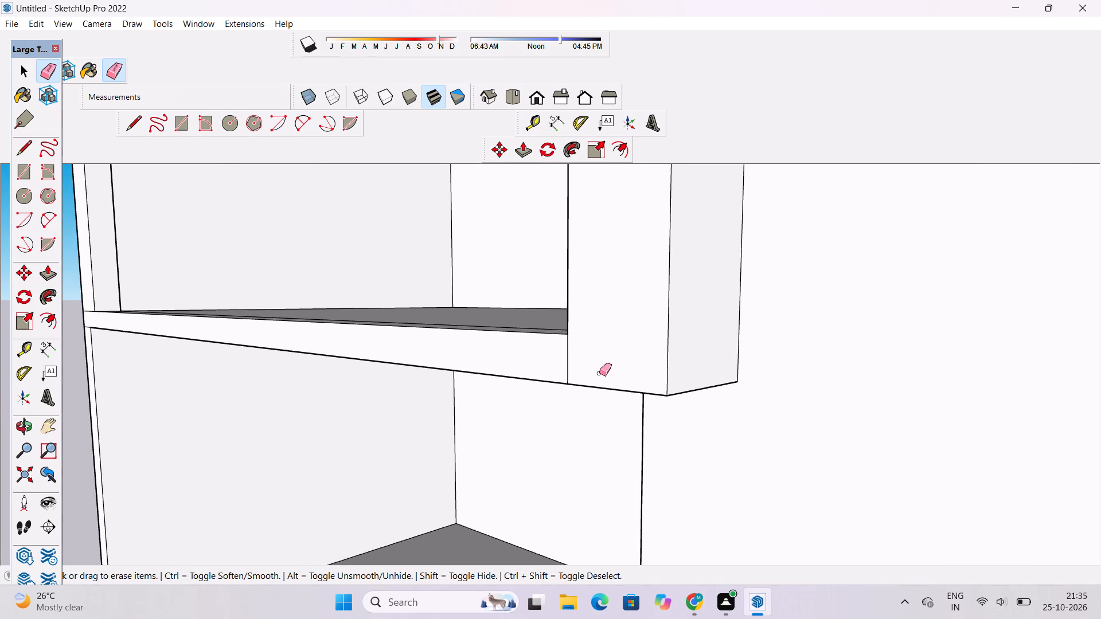
scroll(597, 372, "up", 4)
left_click_drag(573, 344, 546, 366)
scroll(841, 414, "down", 11)
Erase the seam lines across the underside of the top room frame's overhanging lower corner beside the taller block.
key("o")
left_click_drag(652, 402, 823, 412)
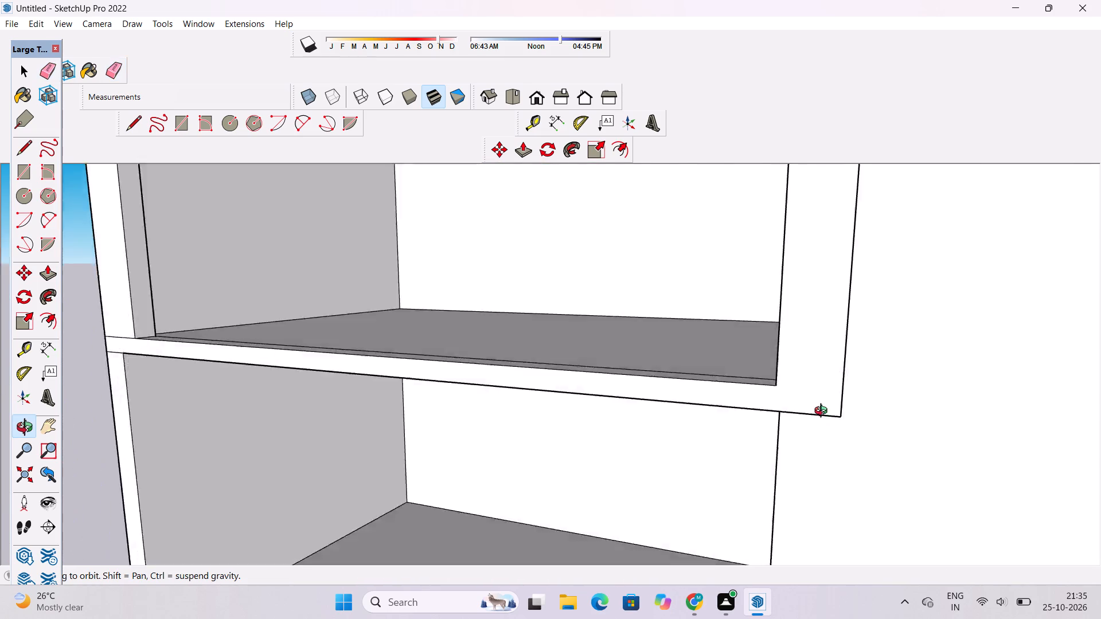
left_click_drag(823, 412, 826, 411)
scroll(832, 410, "down", 5)
left_click_drag(744, 383, 751, 390, "shift")
left_click_drag(752, 390, 706, 389)
scroll(704, 377, "down", 3)
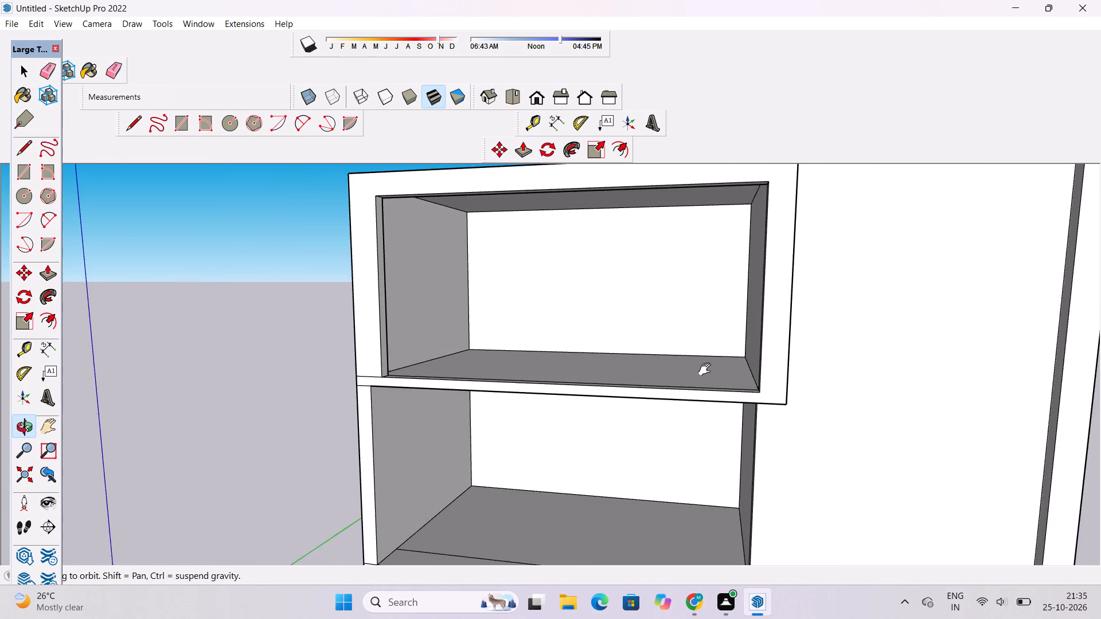
left_click_drag(707, 370, 704, 387, "shift")
scroll(754, 358, "down", 5, "shift")
left_click_drag(724, 369, 798, 382)
left_click_drag(762, 401, 825, 405, "shift")
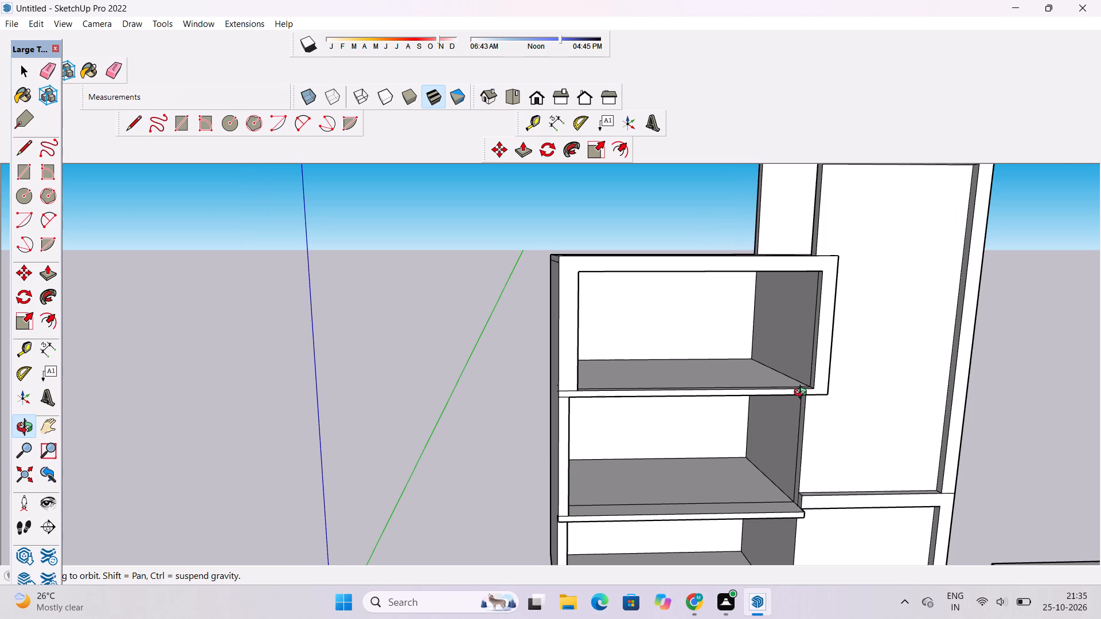
scroll(795, 393, "down", 4)
left_click_drag(793, 405, 752, 347, "shift")
scroll(778, 377, "up", 4)
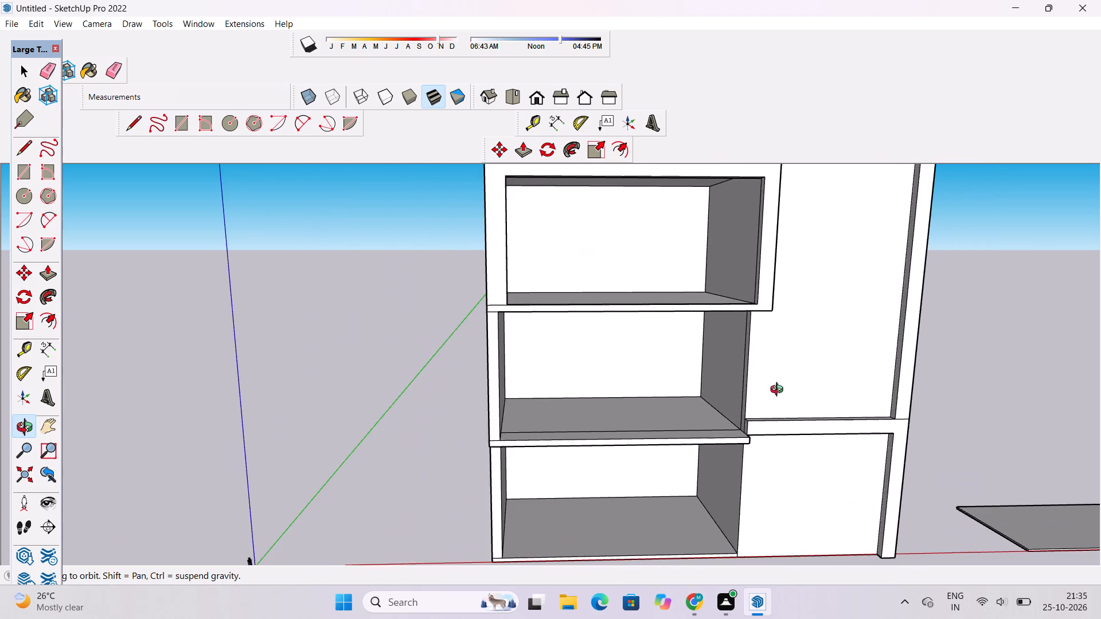
left_click_drag(779, 391, 774, 385, "shift")
left_click_drag(773, 383, 639, 245)
scroll(677, 221, "up", 4)
left_click_drag(753, 229, 713, 302, "shift")
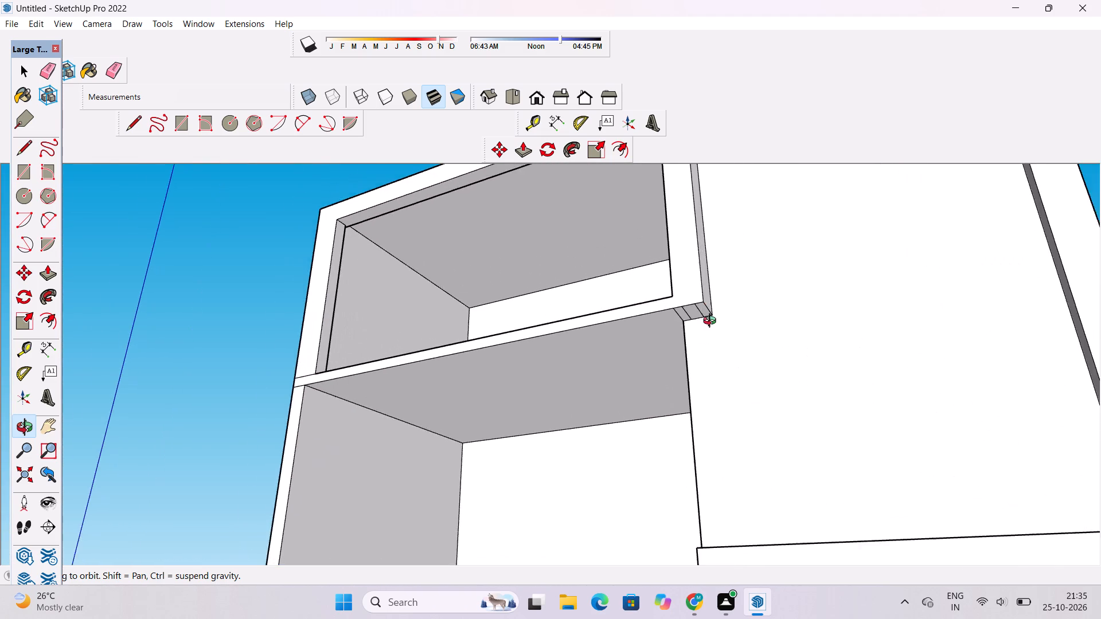
scroll(712, 323, "up", 9)
left_click_drag(698, 312, 698, 328, "shift")
scroll(694, 328, "up", 5)
key("e")
left_click_drag(686, 290, 646, 311)
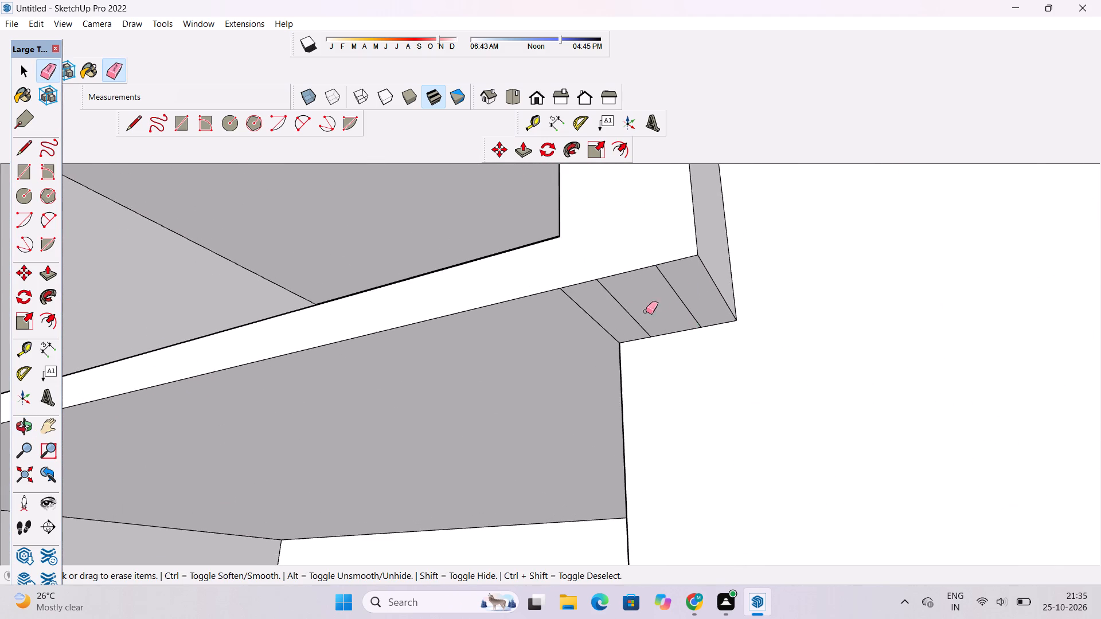
left_click_drag(646, 311, 595, 327)
scroll(731, 329, "down", 9)
Examine the whole building from below and from the front, checking the cleaned frame and the middle and lower open rooms.
key("o")
scroll(644, 303, "down", 6)
left_click_drag(621, 322, 711, 355)
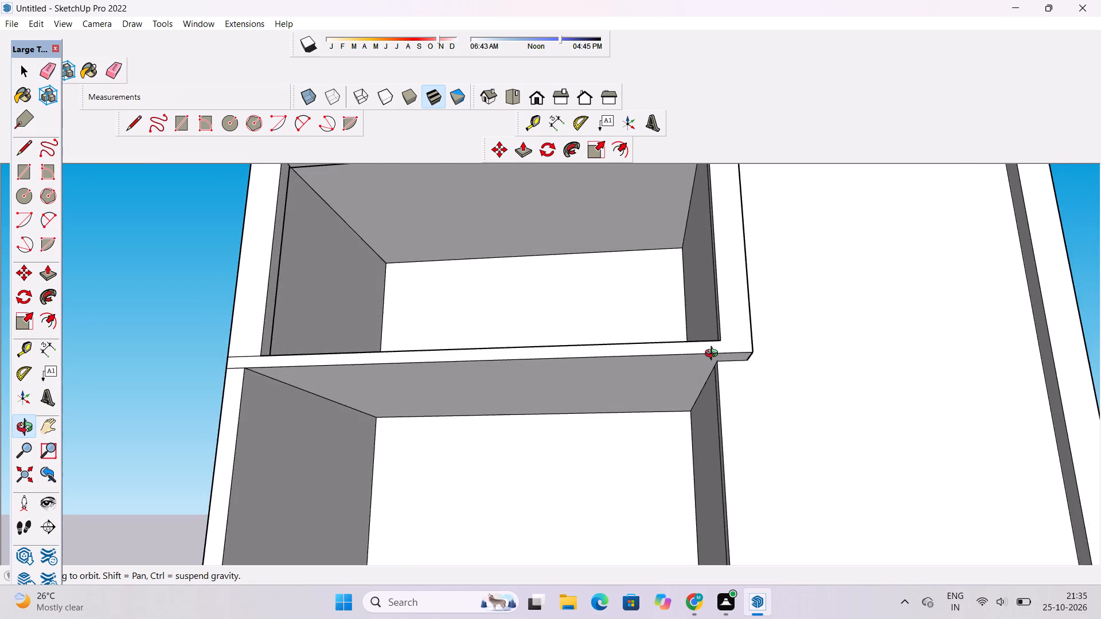
scroll(714, 355, "down", 4)
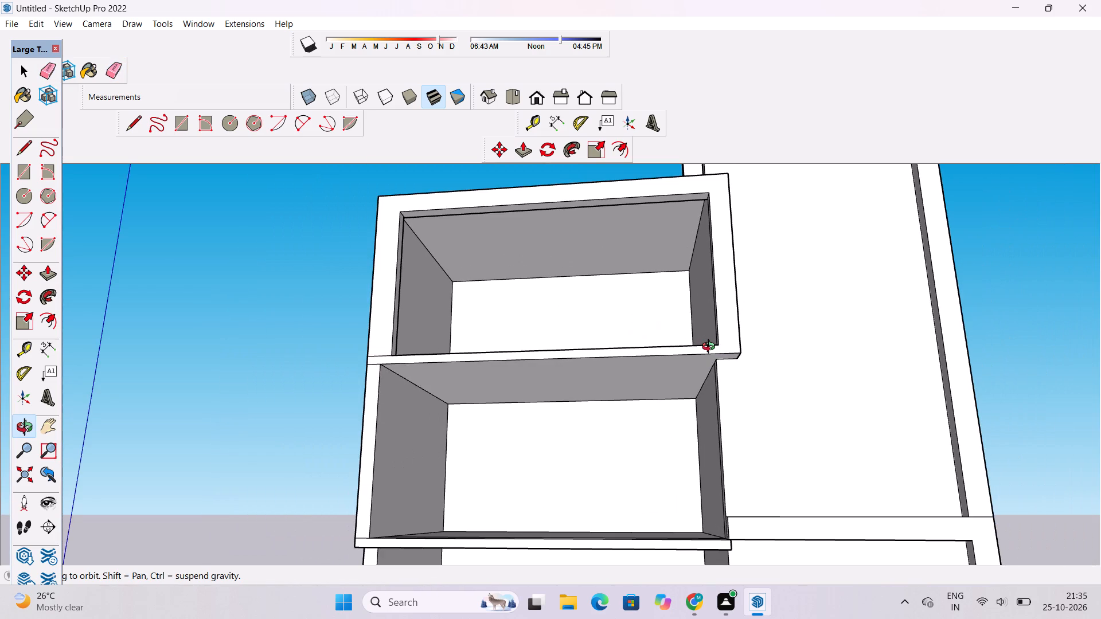
scroll(710, 330, "down", 11)
left_click_drag(649, 370, 662, 273, "shift")
scroll(663, 273, "down", 3)
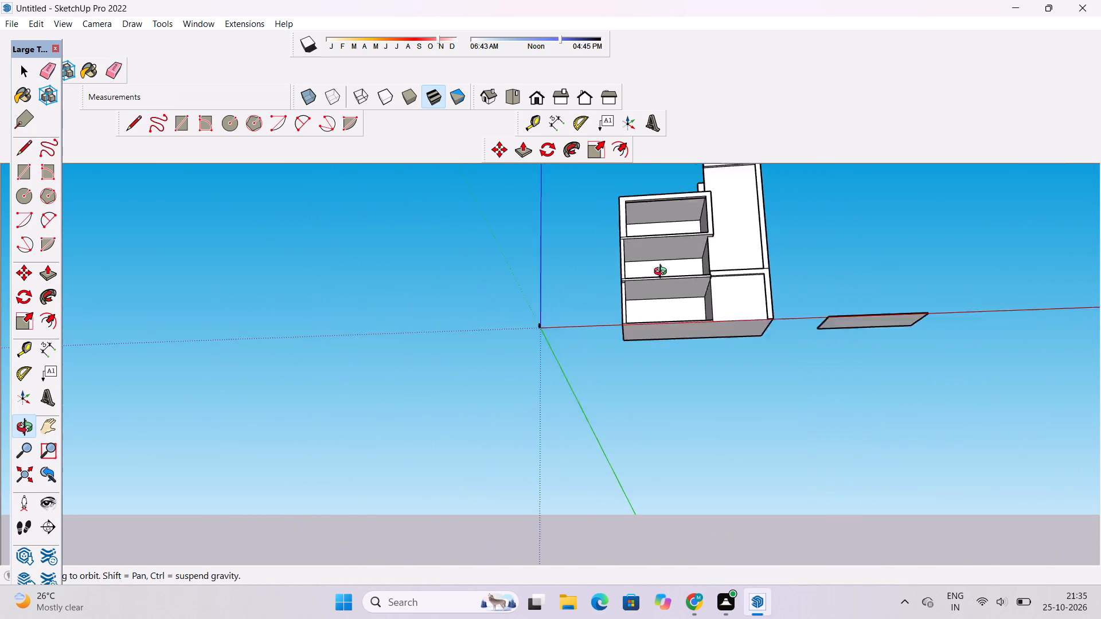
scroll(663, 273, "down", 2)
left_click_drag(685, 289, 710, 375)
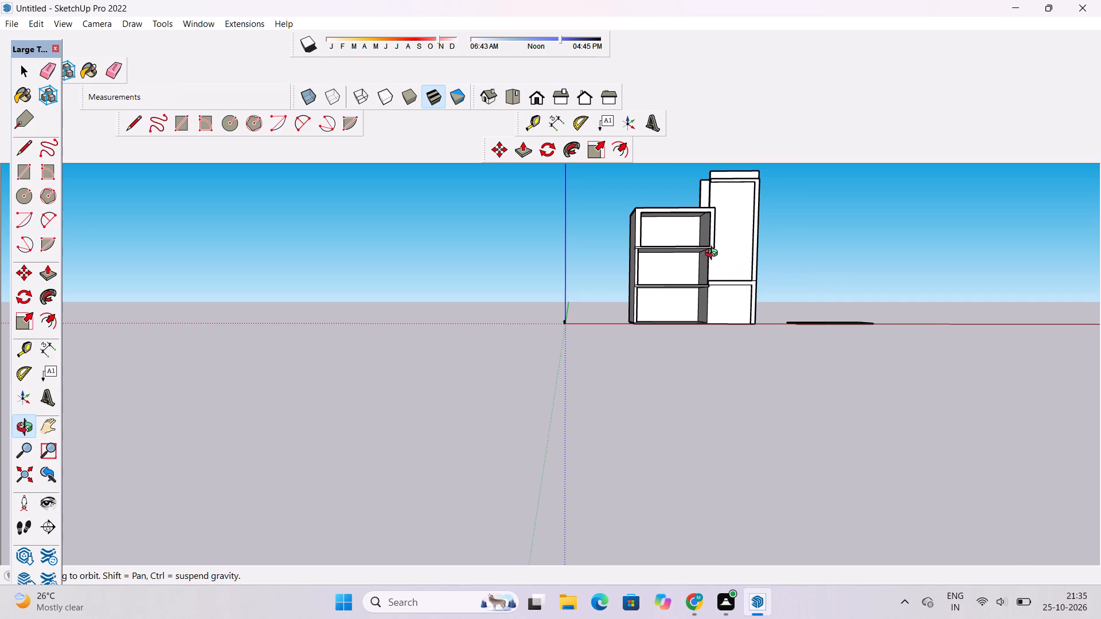
scroll(714, 254, "up", 4)
left_click_drag(741, 267, 728, 308, "shift")
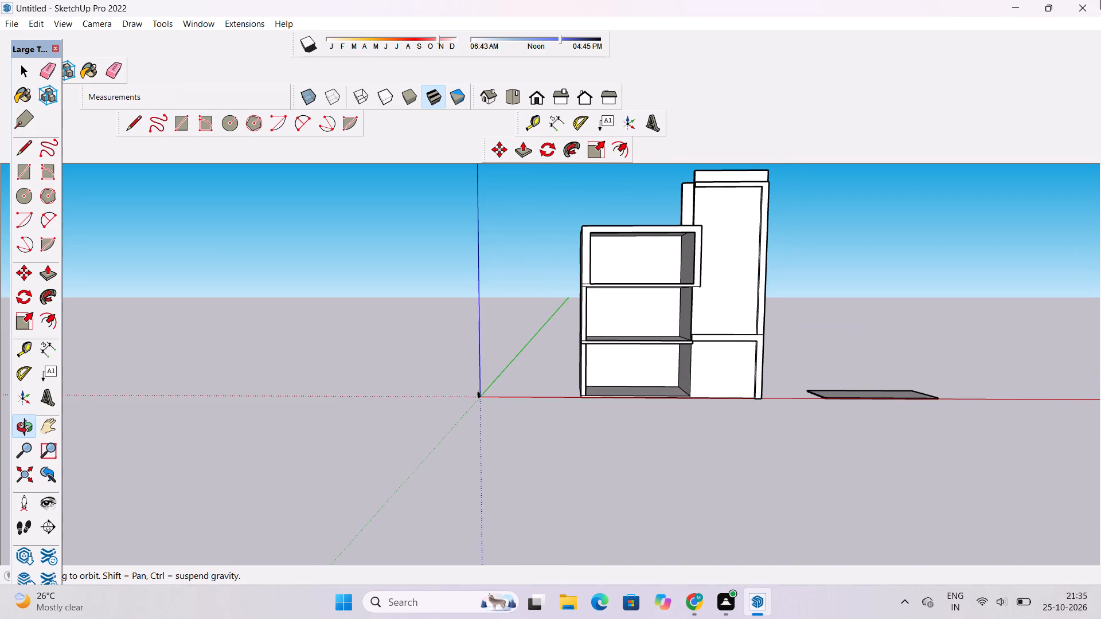
scroll(712, 232, "down", 1)
left_click_drag(745, 290, 684, 304, "shift")
left_click_drag(684, 304, 678, 336)
scroll(669, 322, "up", 3)
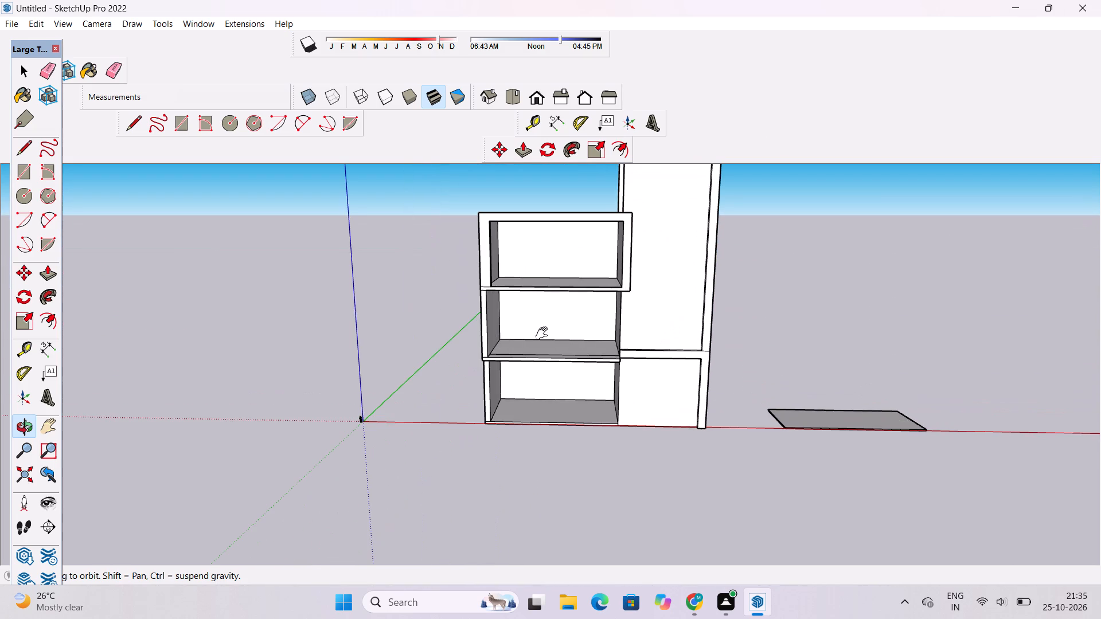
left_click(544, 334, "shift")
left_click_drag(546, 348, 572, 285, "shift")
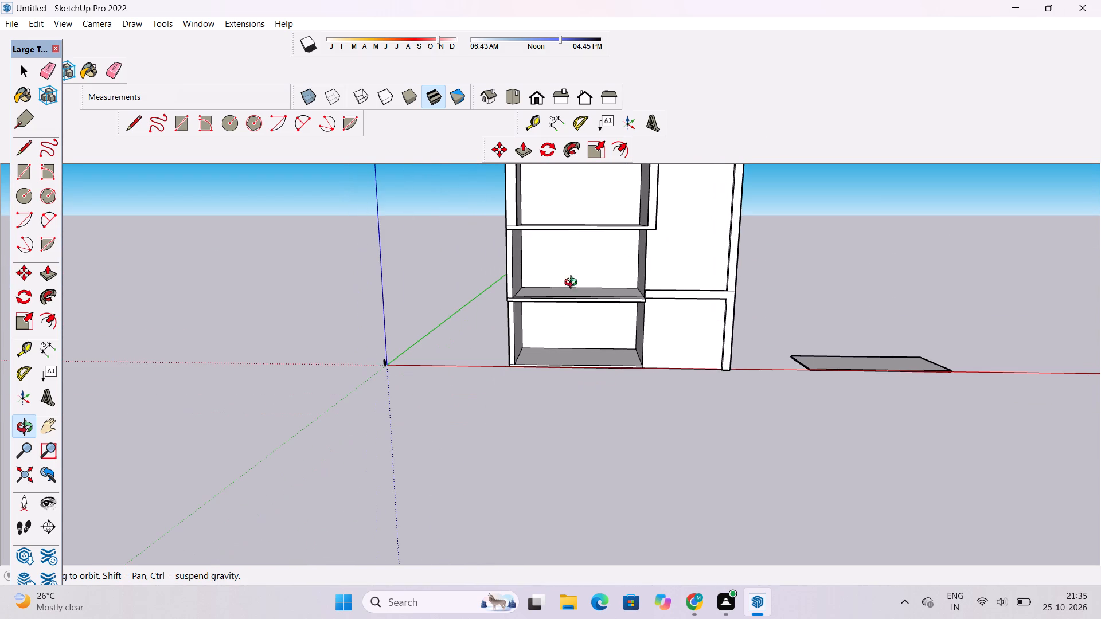
scroll(559, 322, "down", 2)
left_click_drag(558, 314, 562, 337, "shift")
scroll(554, 320, "up", 5)
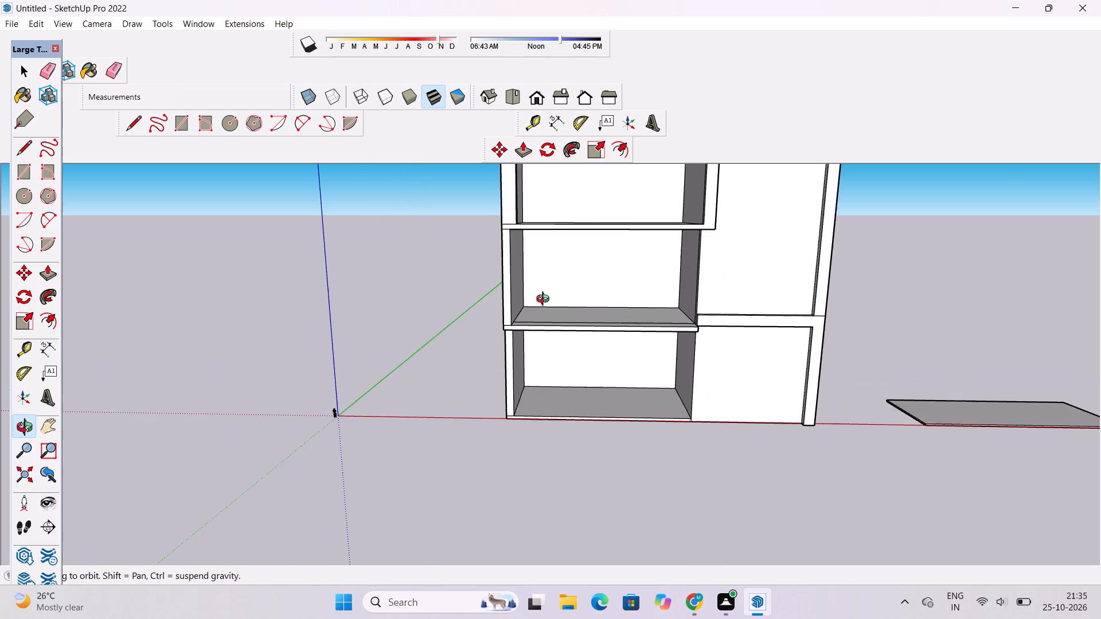
scroll(516, 265, "up", 3)
scroll(514, 252, "down", 2)
left_click_drag(514, 252, 505, 275, "shift")
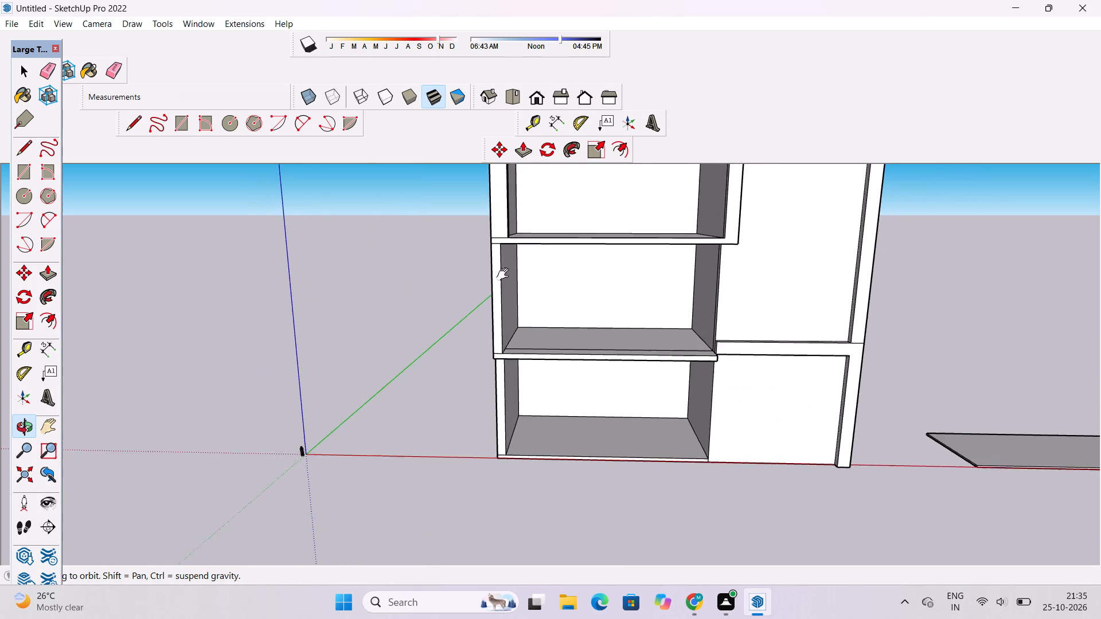
left_click_drag(505, 275, 501, 283, "shift")
left_click_drag(542, 279, 461, 293)
Place a vertical guide 4' in from the front edge of the middle room's side wall opposite the taller block.
scroll(499, 274, "up", 2)
left_click_drag(512, 261, 462, 292, "shift")
scroll(460, 294, "up", 3)
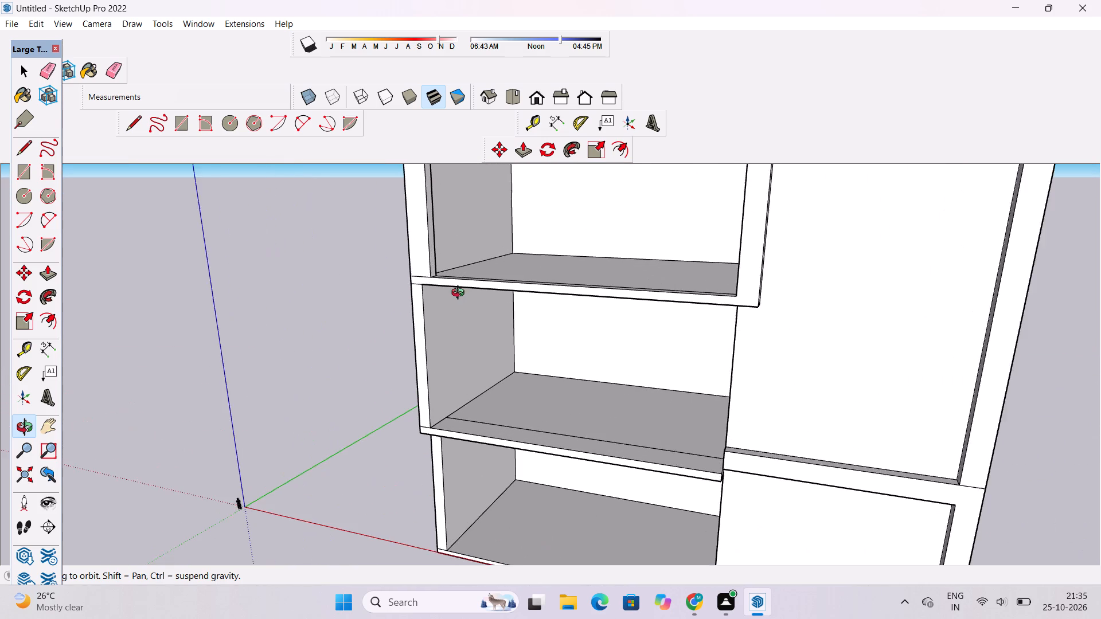
left_click_drag(432, 315, 443, 293, "shift")
left_click_drag(443, 304, 430, 315)
scroll(429, 317, "up", 2)
left_click_drag(443, 318, 451, 332, "shift")
left_click_drag(451, 332, 436, 319)
key("t")
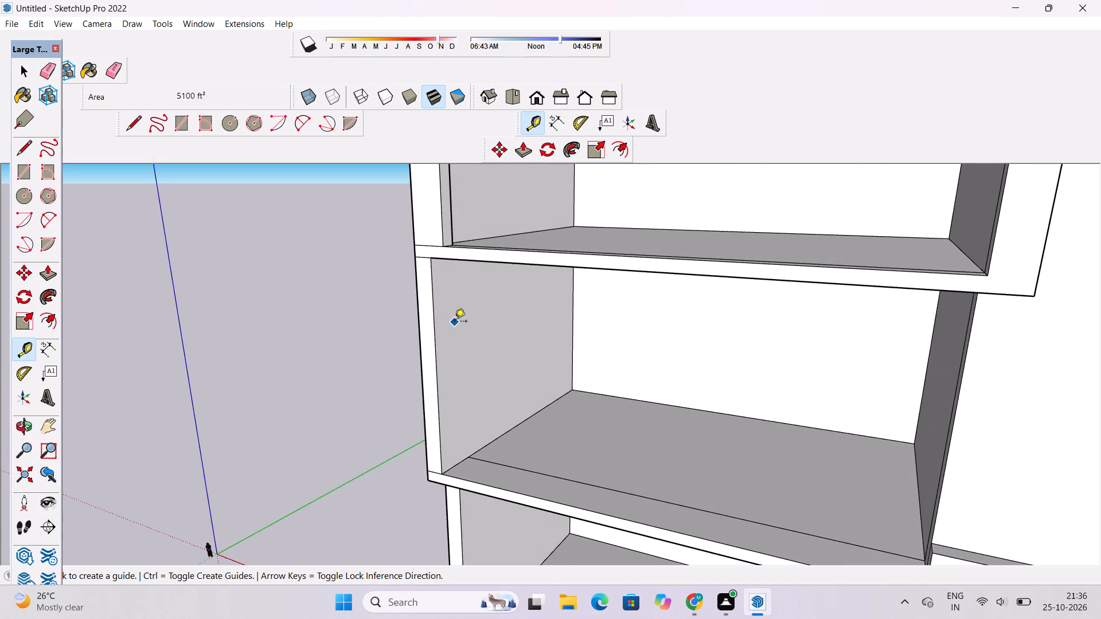
scroll(455, 322, "up", 3)
left_click(427, 312)
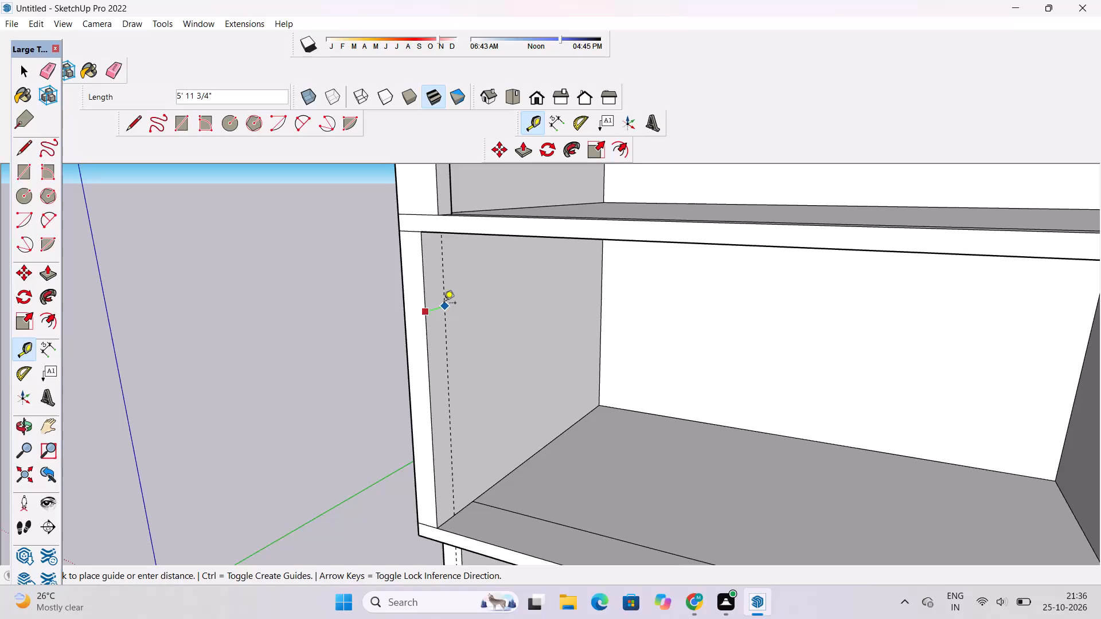
type("4'")
key("Return")
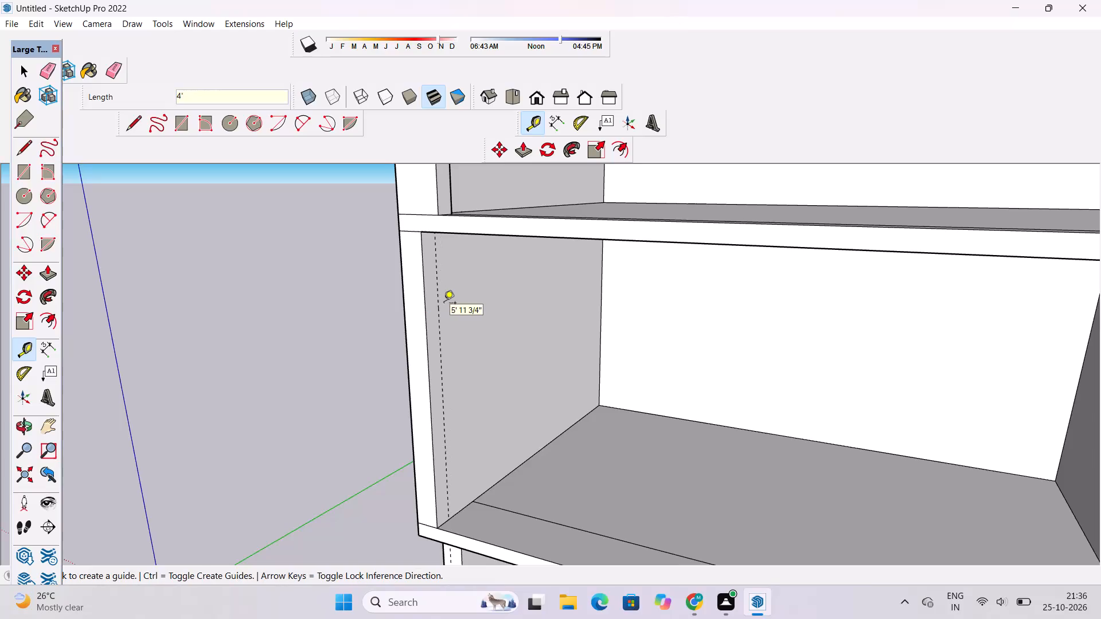
Draw a vertical line down that guide, from the middle room's ceiling to its floor.
key("l")
scroll(483, 464, "up", 2)
scroll(452, 519, "down", 3)
key("o")
left_click_drag(486, 293, 481, 256)
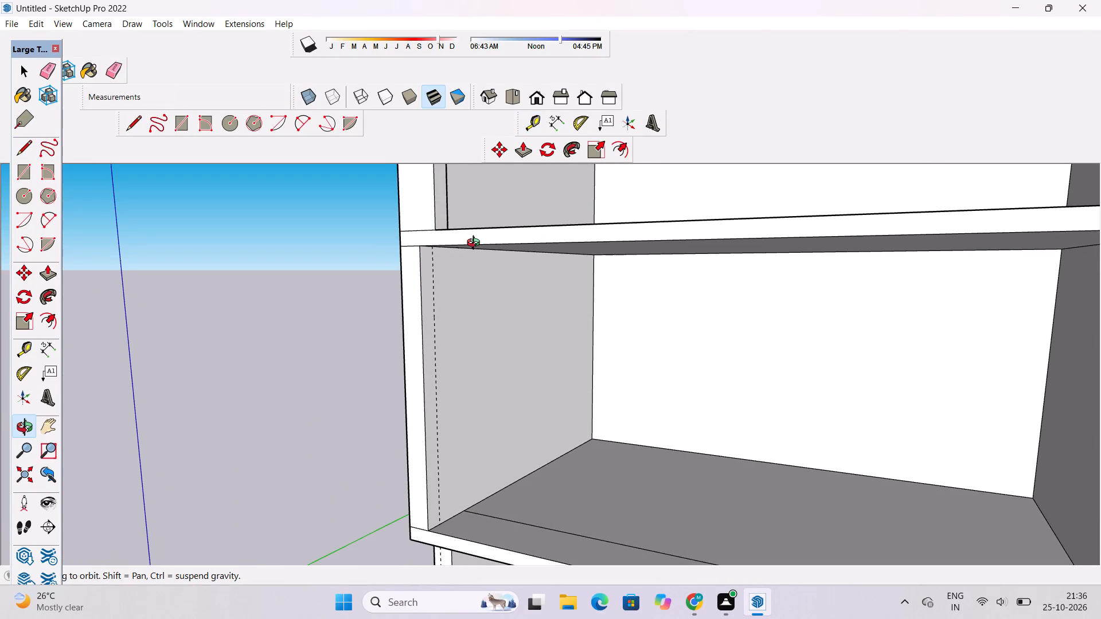
key("l")
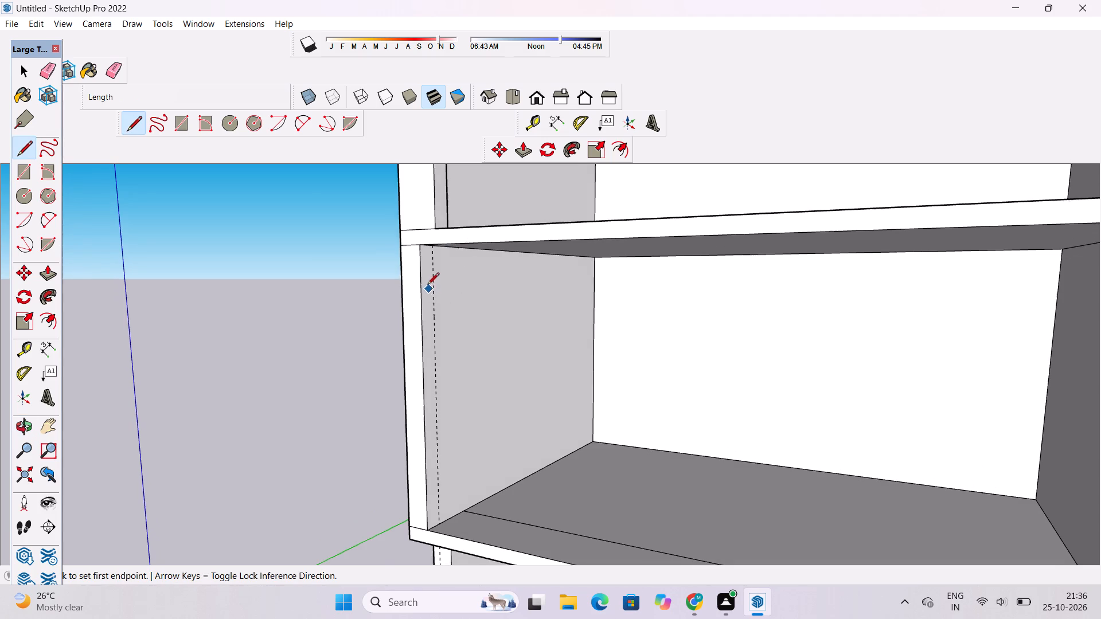
scroll(426, 280, "up", 8)
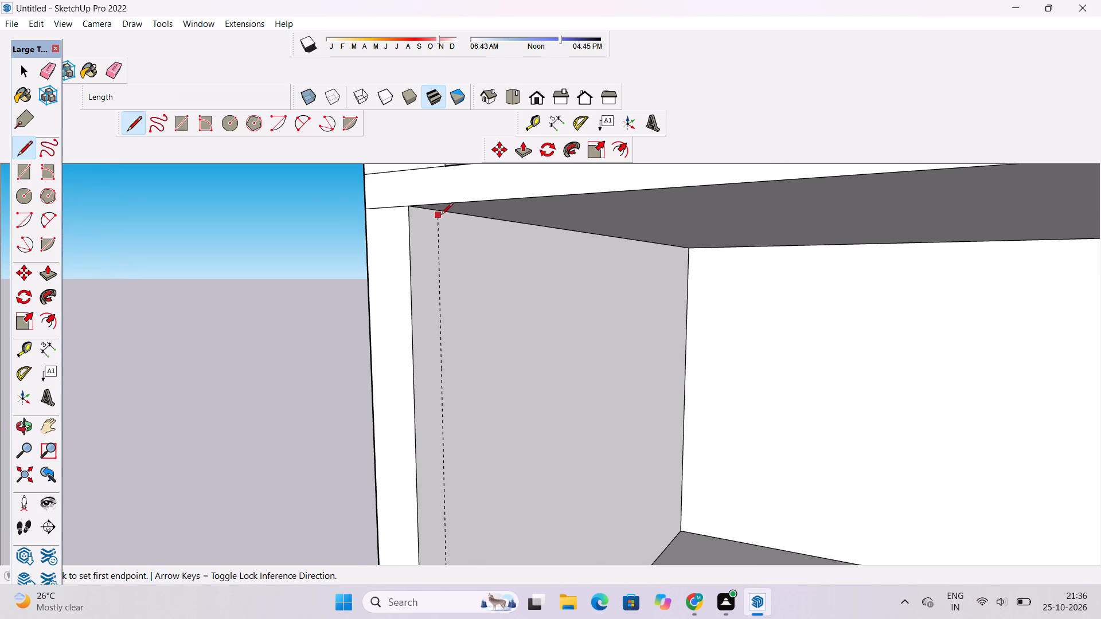
left_click(440, 212)
scroll(440, 212, "down", 9)
scroll(463, 471, "up", 2)
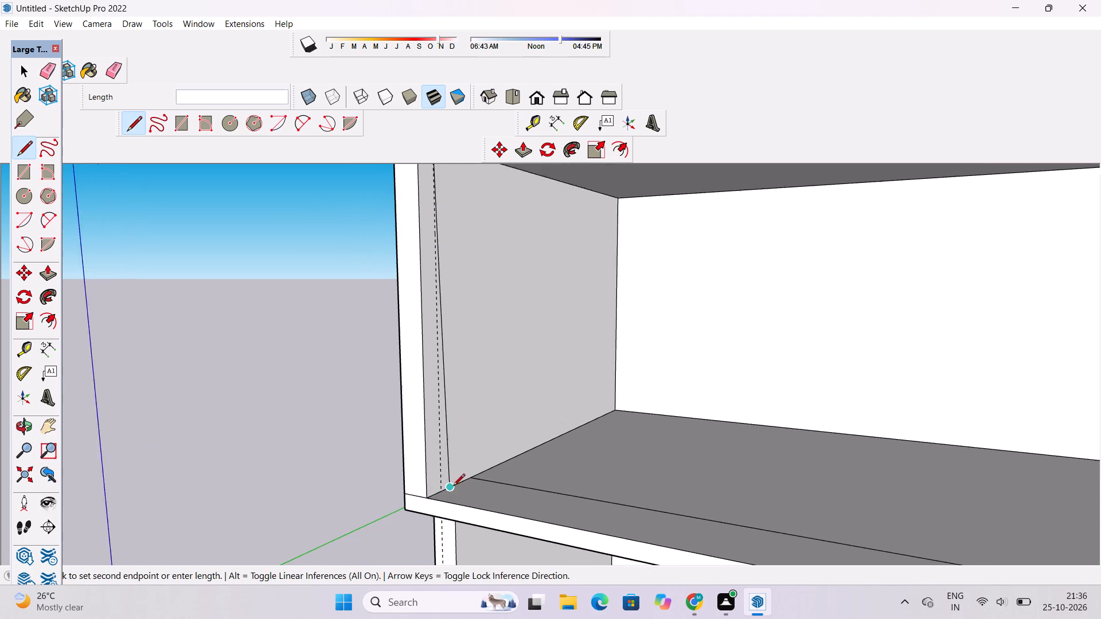
scroll(453, 487, "up", 2)
left_click(440, 491)
scroll(448, 473, "down", 11)
Erase the vertical guide on the middle room's side wall opposite the taller block.
key("o")
left_click_drag(391, 485, 508, 505)
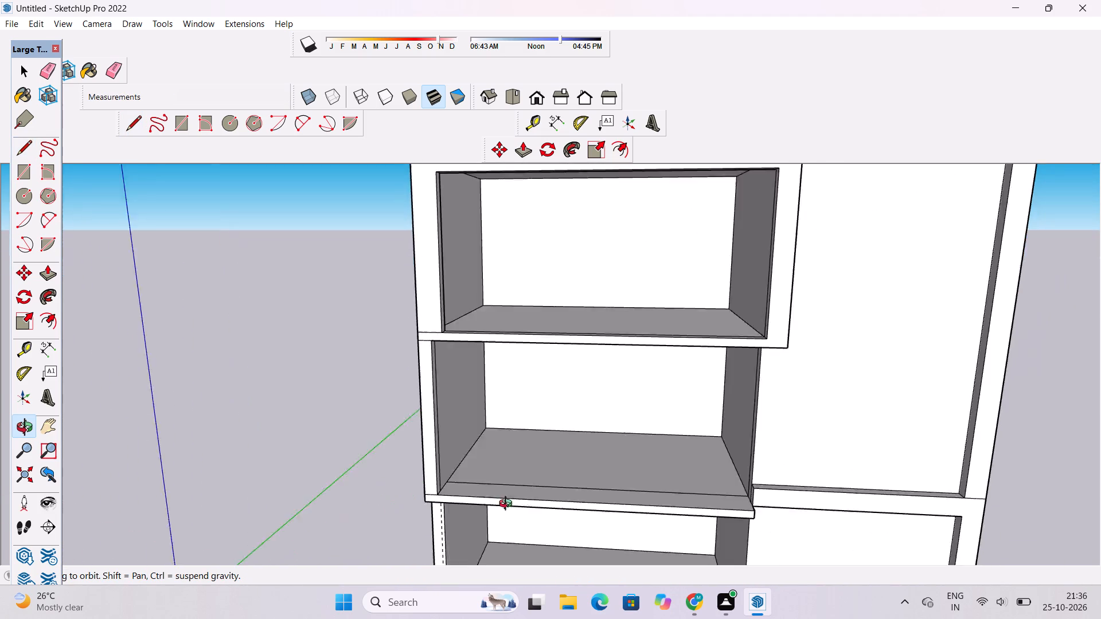
left_click_drag(508, 505, 525, 505)
scroll(531, 497, "down", 2)
left_click_drag(524, 507, 524, 422, "shift")
left_click_drag(524, 422, 522, 436)
key("e")
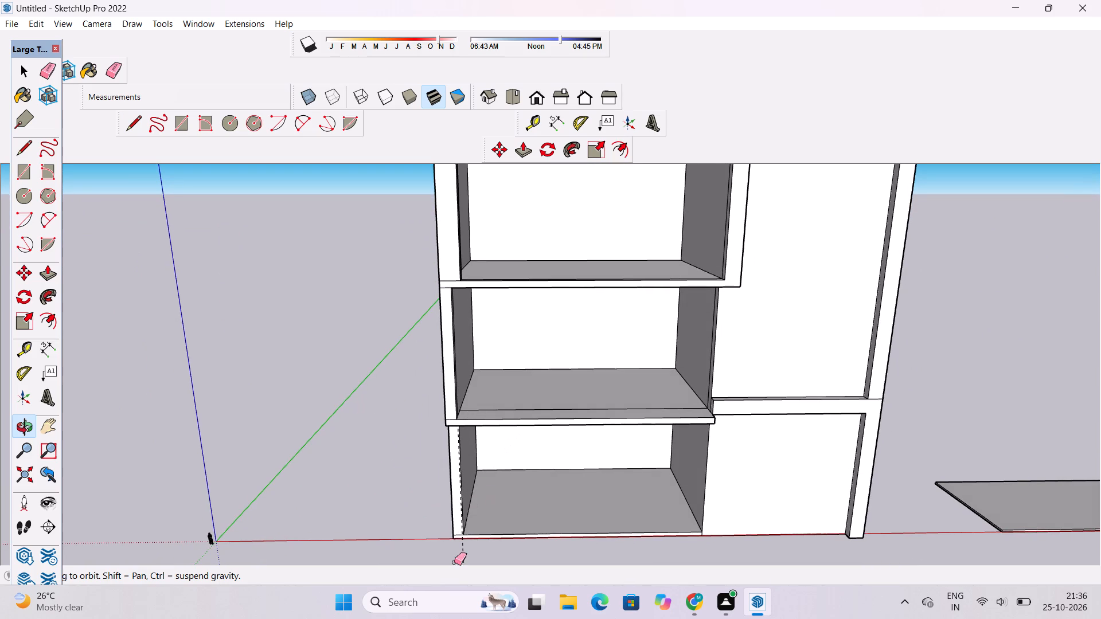
left_click(463, 554)
Erase the line running across the middle room's floor near its front edge.
scroll(399, 543, "down", 4)
scroll(489, 424, "up", 4)
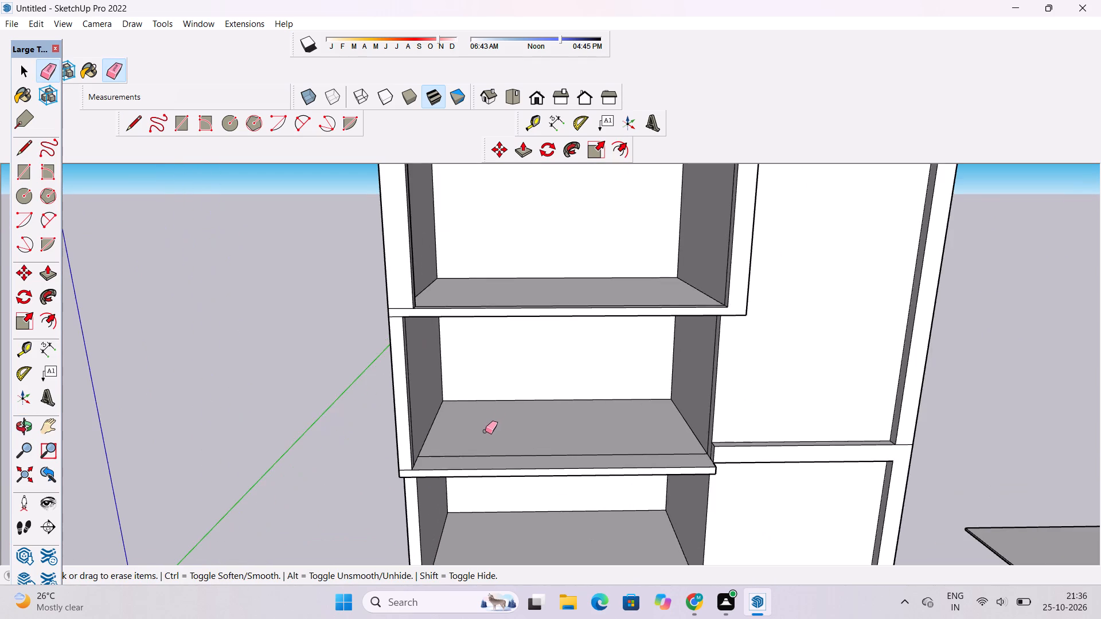
scroll(475, 446, "up", 4)
left_click_drag(491, 438, 500, 468)
scroll(503, 460, "down", 3)
scroll(506, 457, "up", 4)
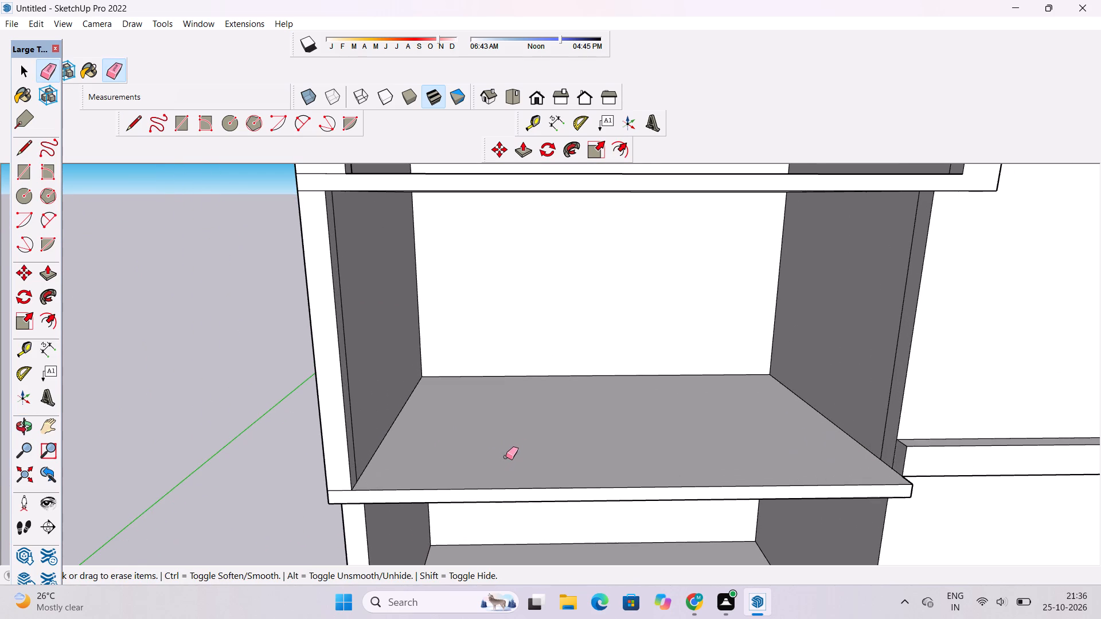
Place a guide across the middle room's floor, 4' in from its front edge and aligned with the side wall's line.
key("t")
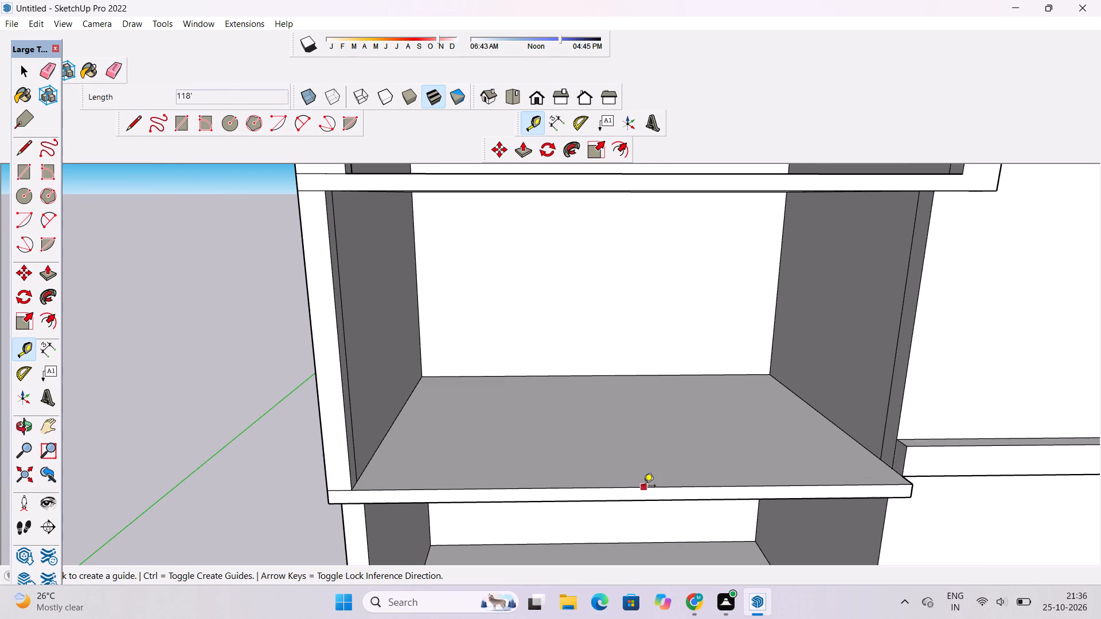
left_click(636, 488)
scroll(635, 488, "up", 4)
left_click(627, 470)
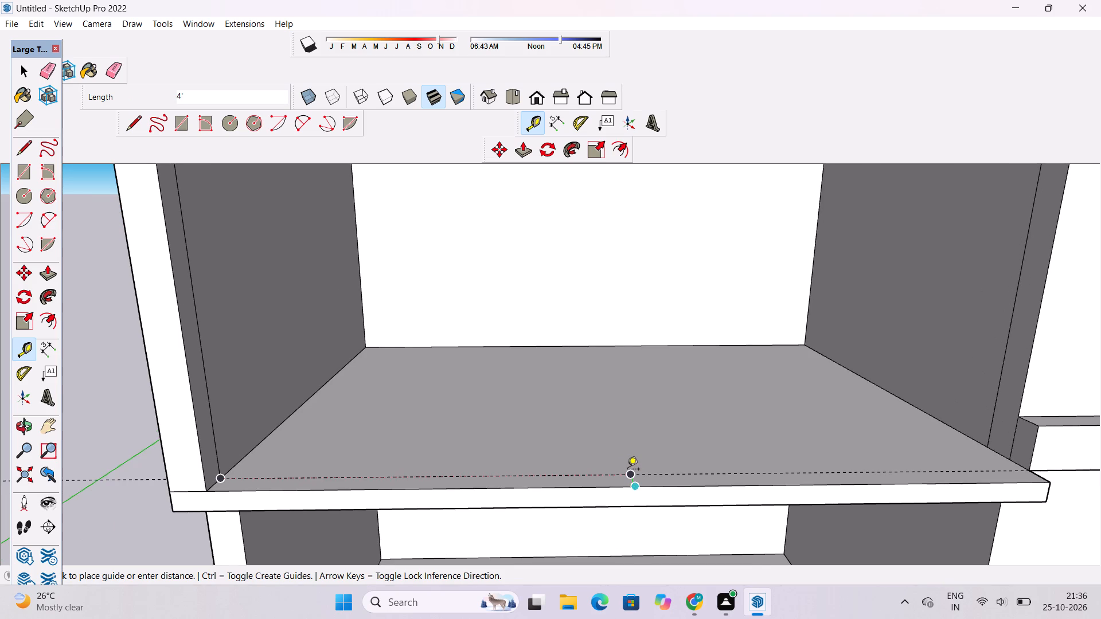
scroll(610, 482, "down", 6)
scroll(651, 455, "down", 1)
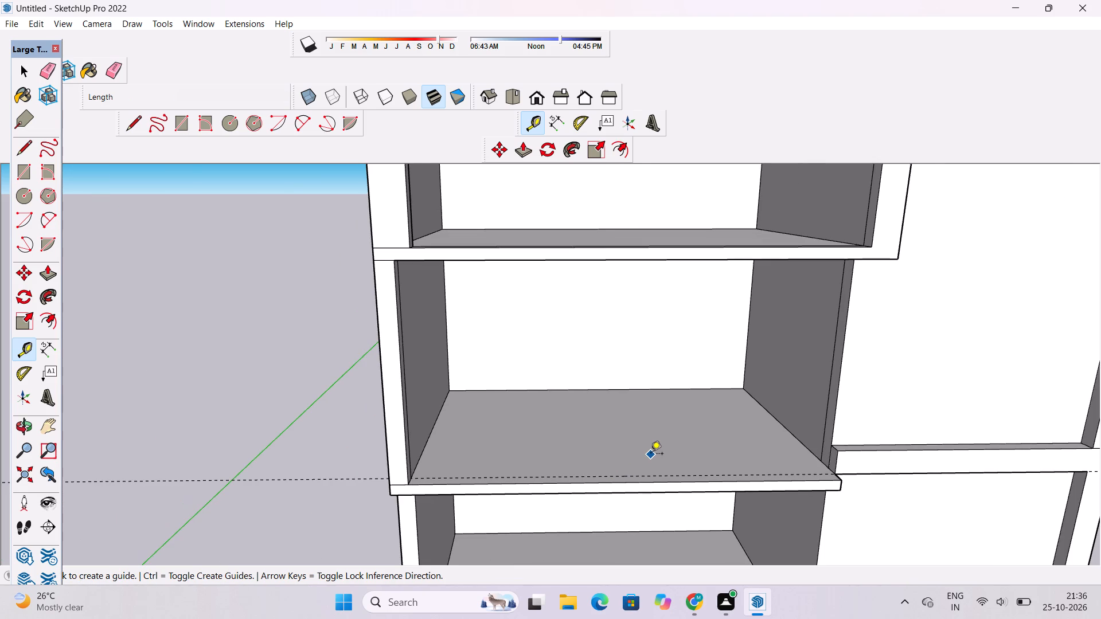
scroll(651, 455, "down", 1)
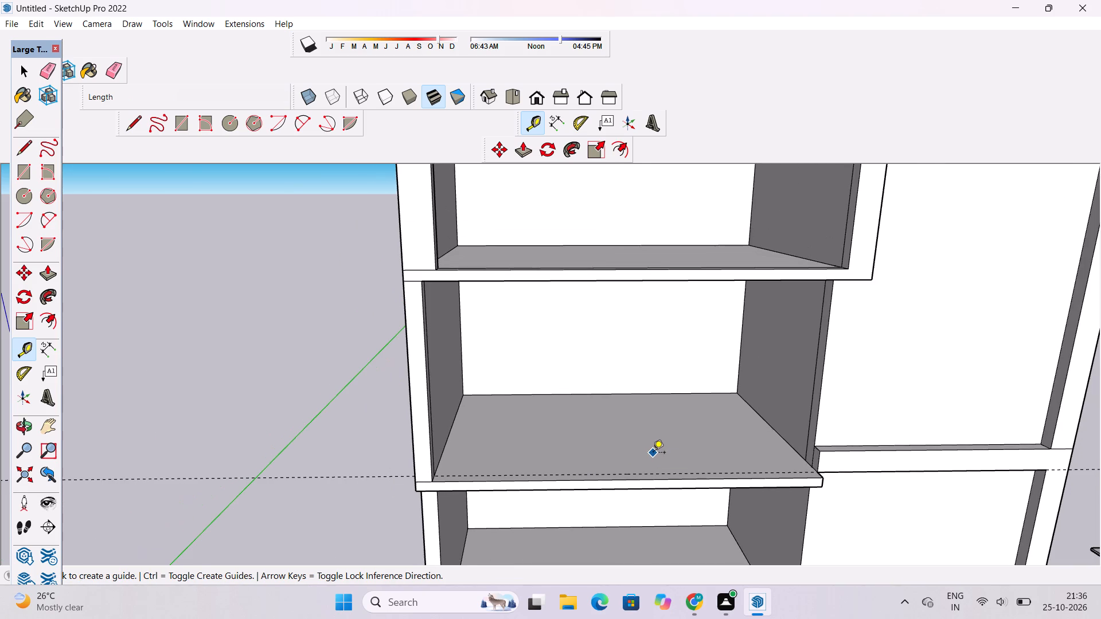
Draw a line along the guide across the middle room's floor, from one side wall to the other.
scroll(653, 453, "down", 1)
scroll(662, 456, "up", 4)
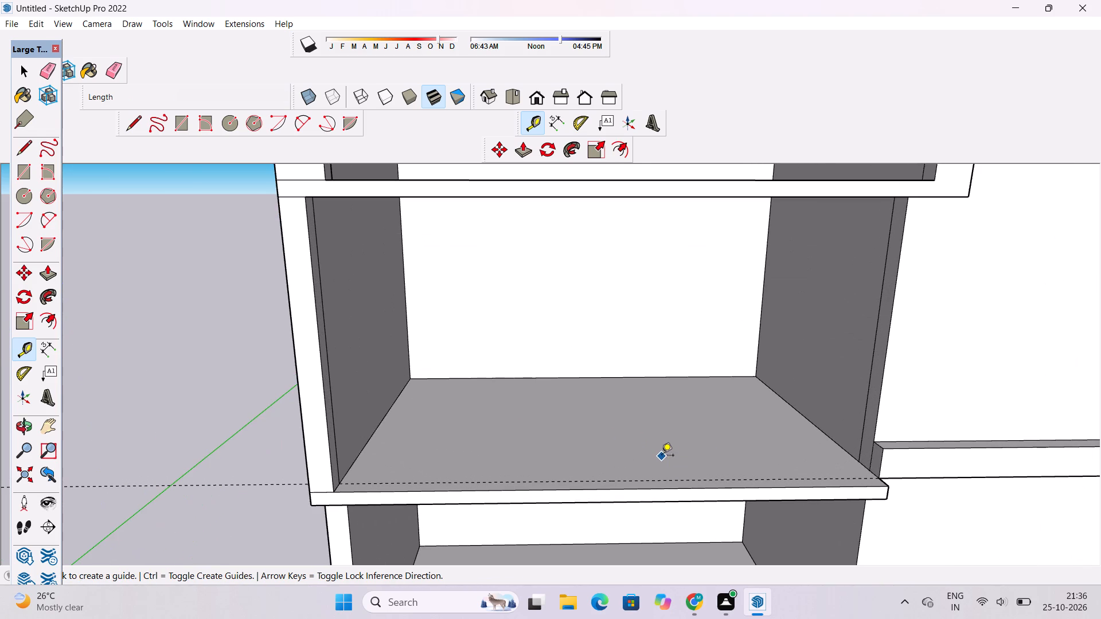
key("l")
scroll(300, 480, "up", 5)
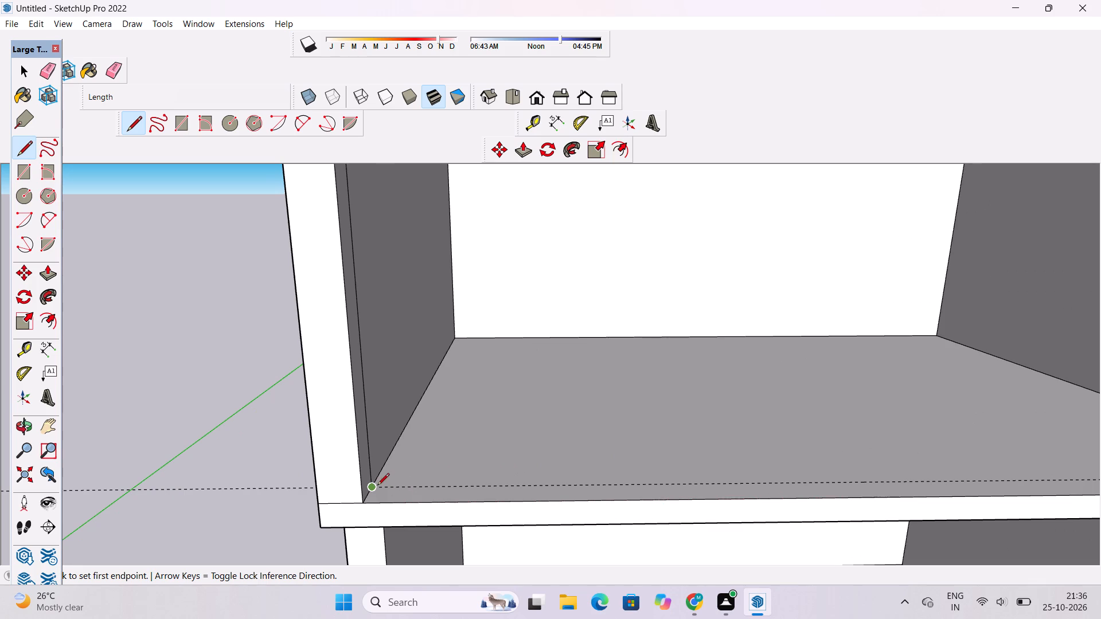
left_click(374, 485)
scroll(354, 488, "down", 10)
scroll(740, 473, "up", 3)
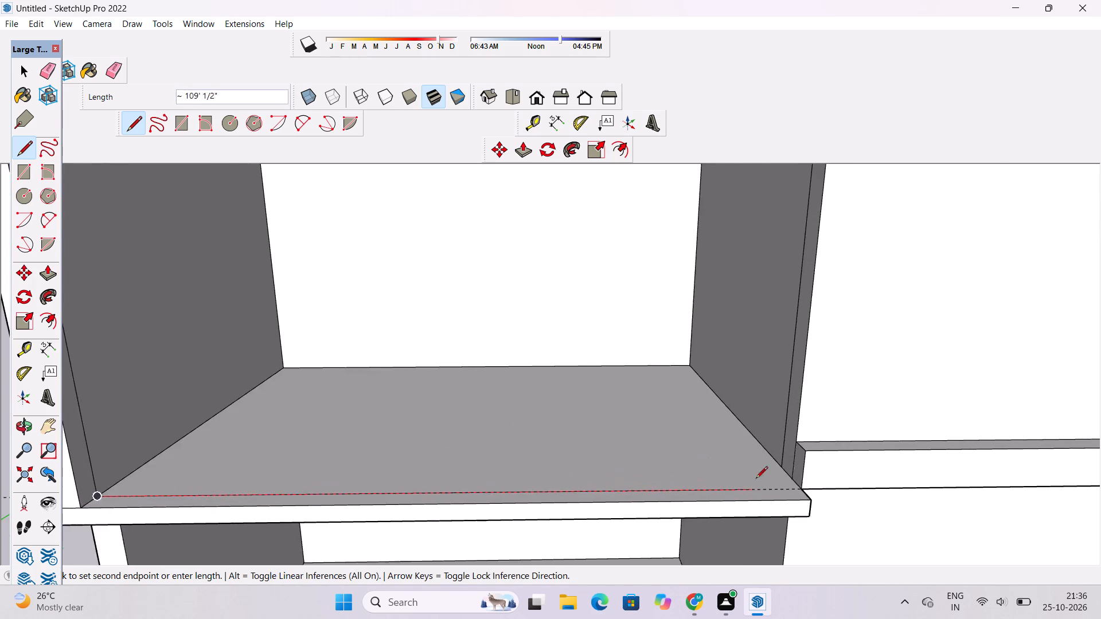
scroll(756, 479, "up", 5)
left_click(805, 488)
scroll(805, 489, "down", 8)
key("space")
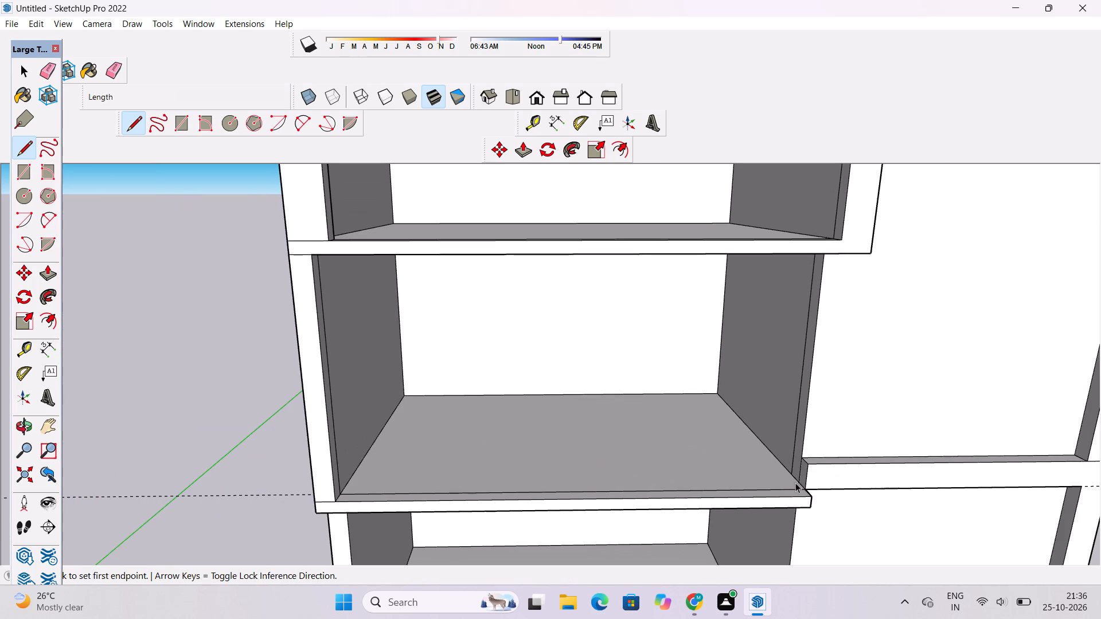
Erase the guide running along the middle room's floor line.
key("e")
left_click_drag(260, 479, 261, 504)
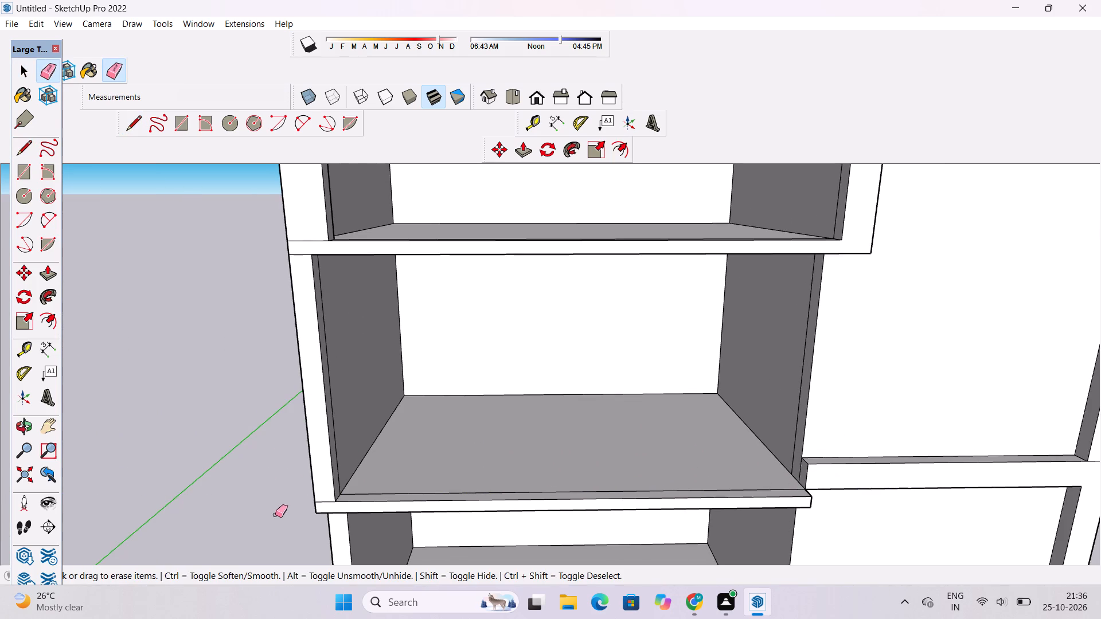
Pull the front strip of the middle room's outer side wall inward 4', in line with the top room's frame.
key("o")
scroll(546, 487, "down", 4)
left_click_drag(560, 520, 558, 496, "shift")
left_click_drag(558, 496, 558, 459)
scroll(558, 455, "down", 2)
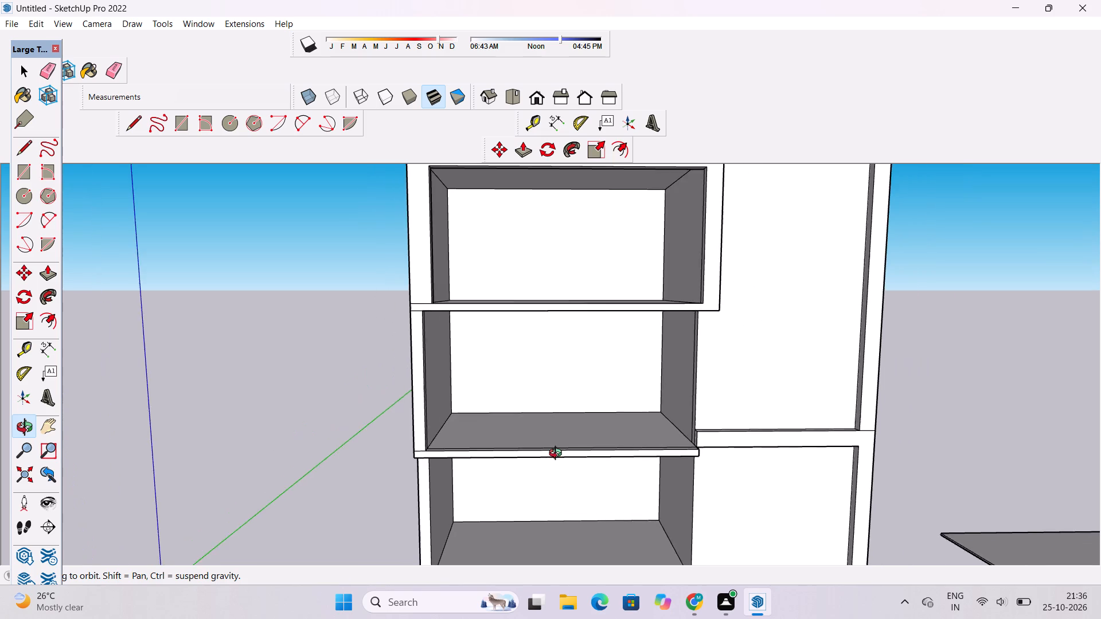
left_click_drag(558, 455, 552, 485, "shift")
scroll(448, 421, "up", 3)
left_click_drag(464, 410, 400, 418)
scroll(384, 378, "up", 3)
left_click_drag(391, 378, 420, 398, "shift")
left_click_drag(420, 398, 410, 398)
key("p")
left_click(420, 340)
left_click(436, 266)
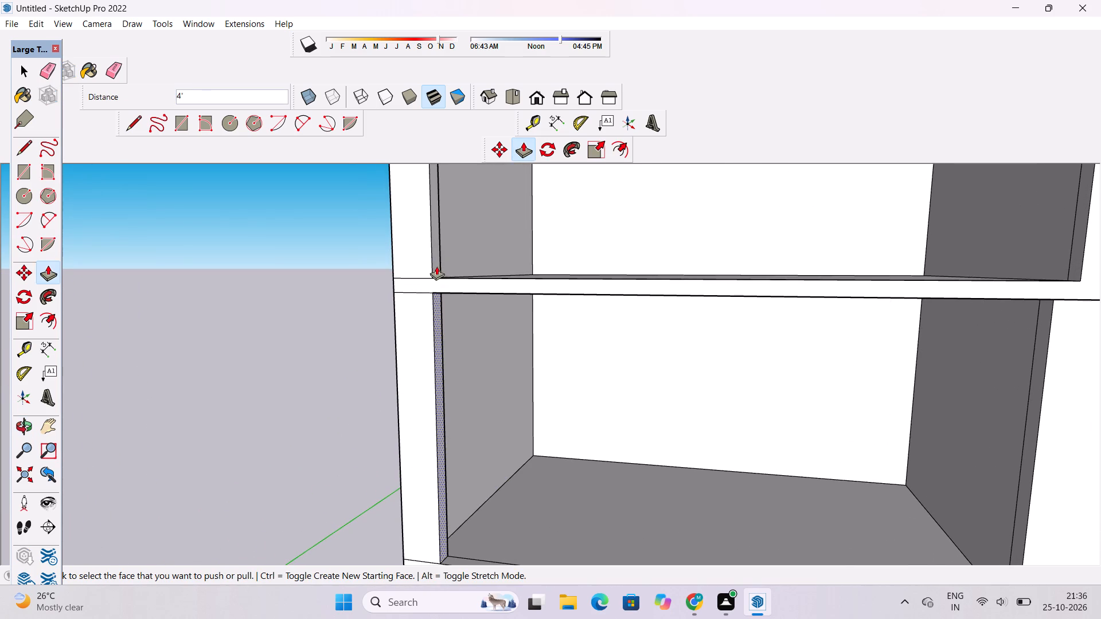
Pull the front strip of the middle room's floor up 9.5'.
scroll(422, 249, "down", 6)
scroll(493, 465, "down", 5)
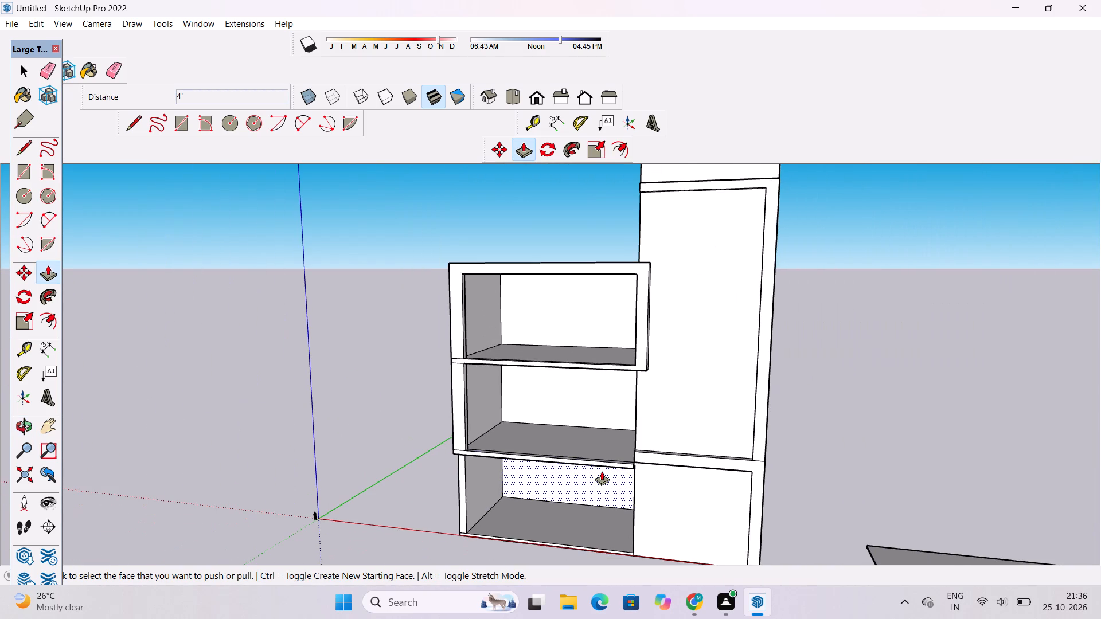
scroll(553, 470, "up", 6)
scroll(537, 384, "down", 5)
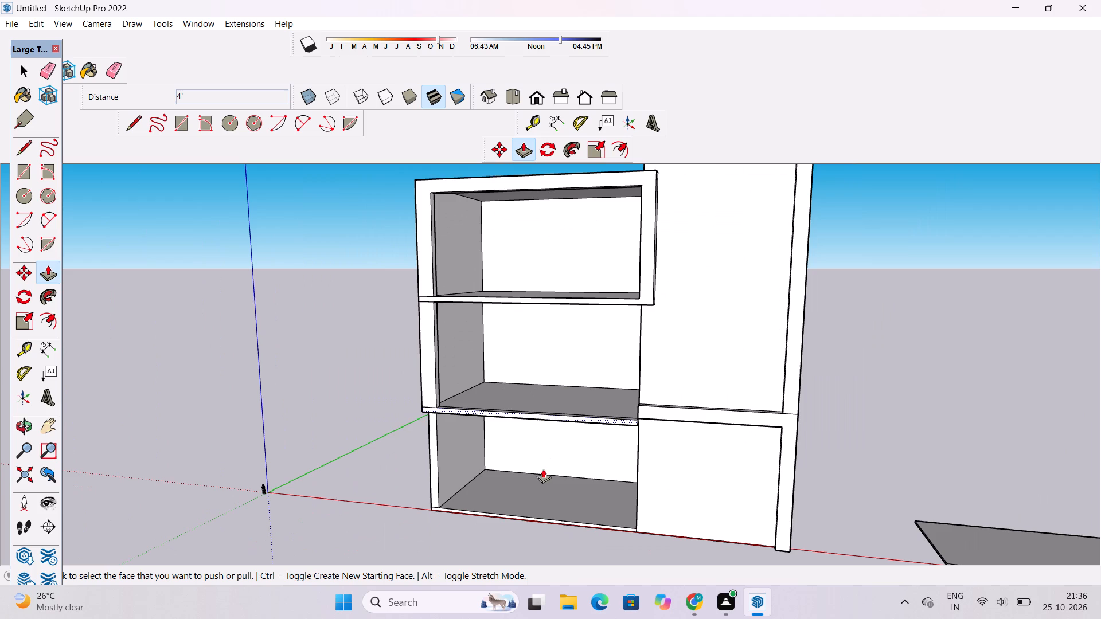
scroll(515, 405, "up", 9)
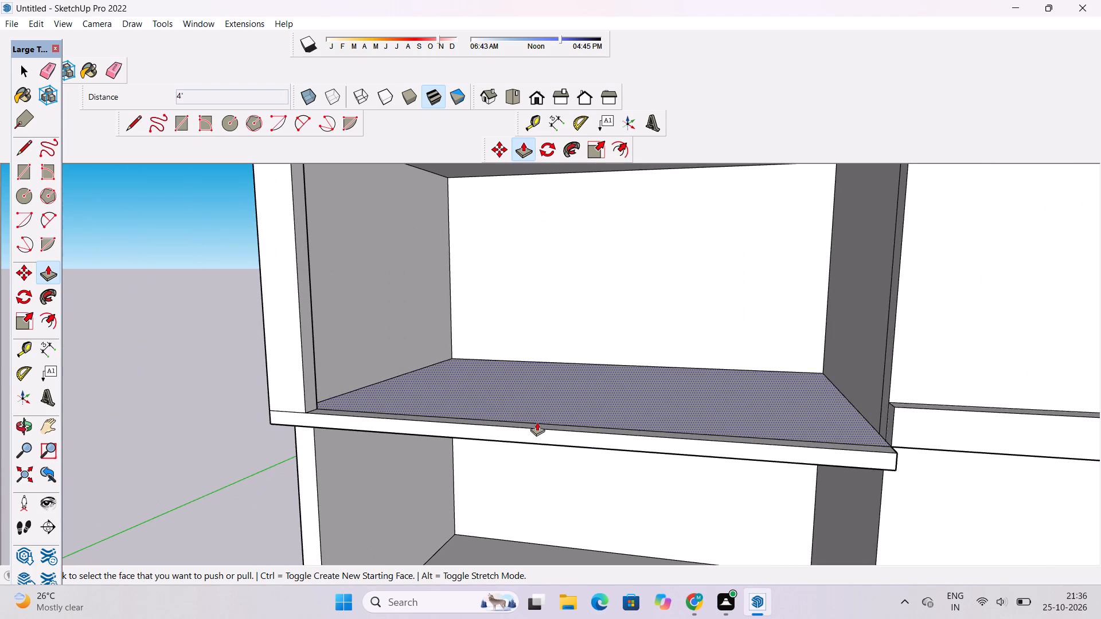
left_click(537, 426)
scroll(537, 426, "down", 3)
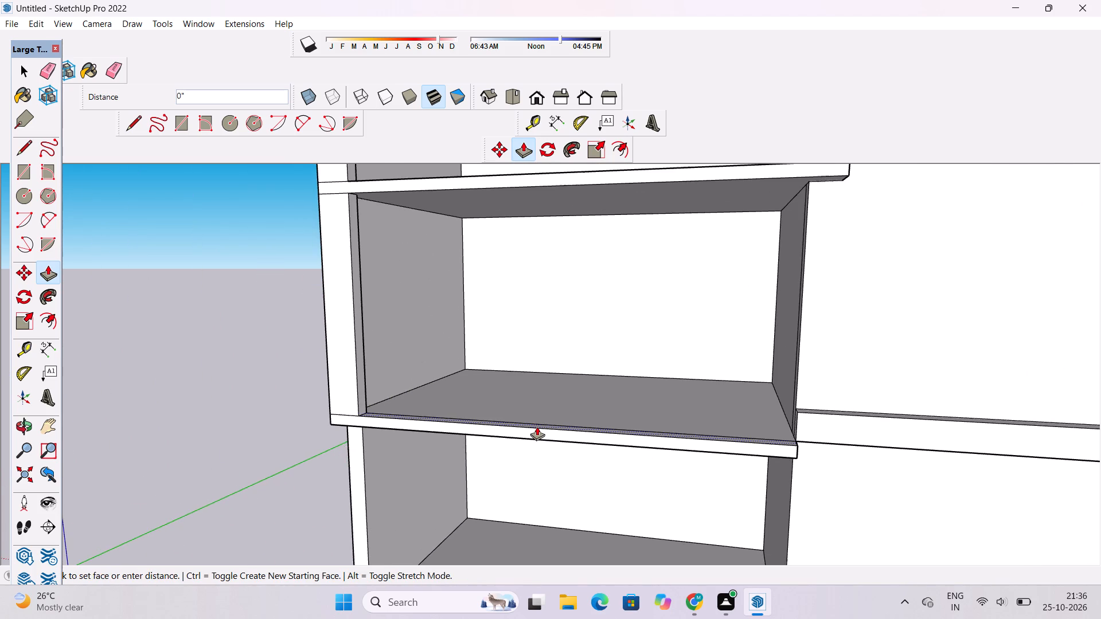
scroll(536, 420, "down", 3)
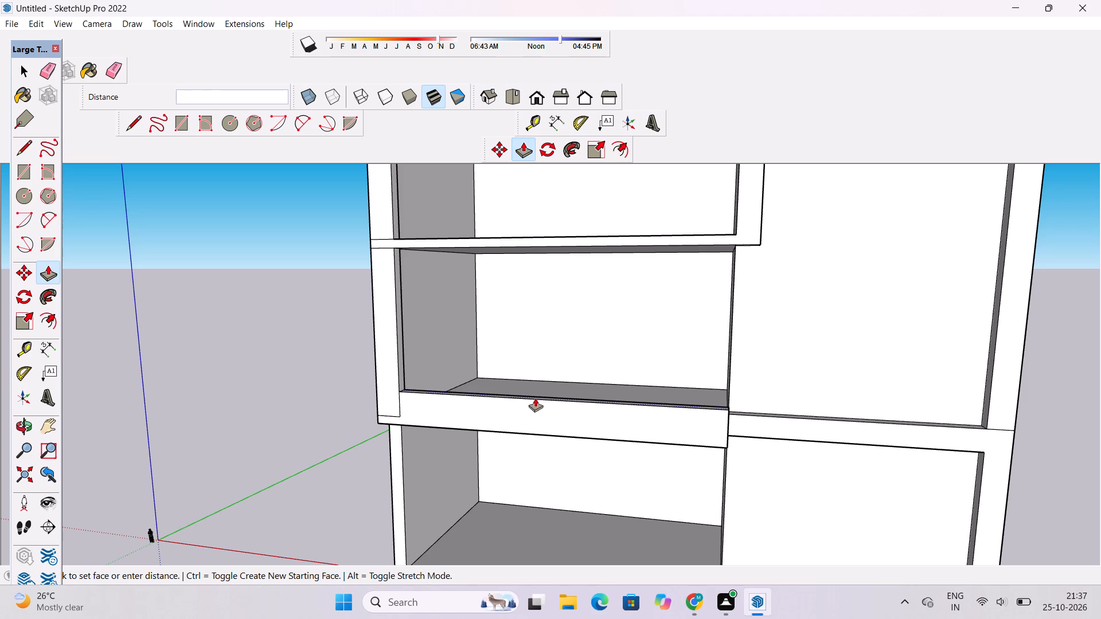
type("9.5'")
key("Return")
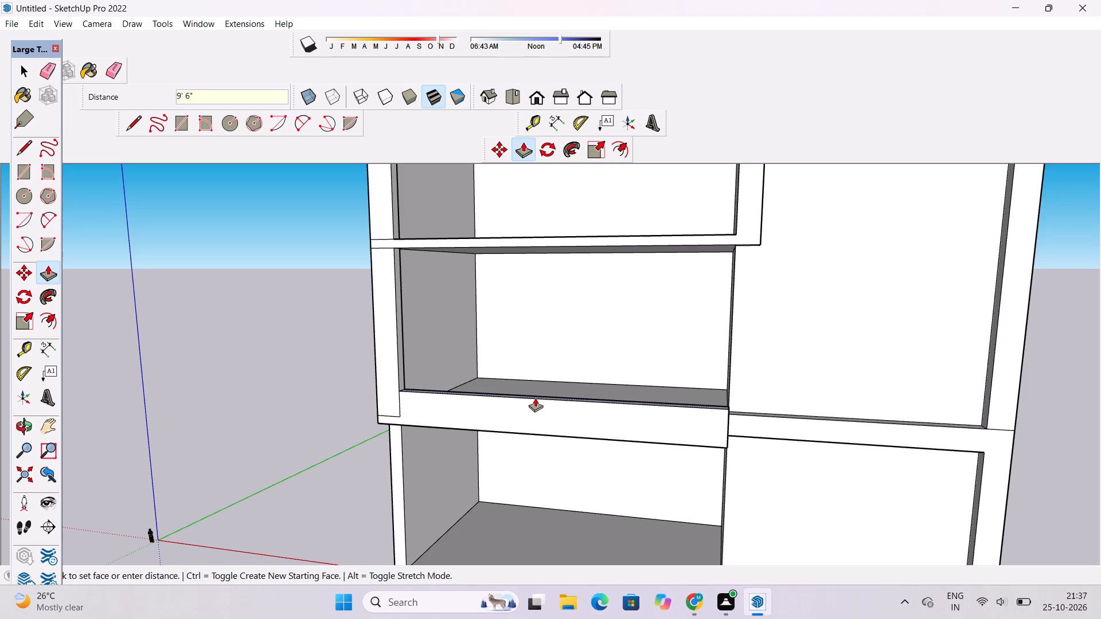
Erase the seam lines where the middle room's side frame meets the raised floor strip.
key("o")
scroll(549, 473, "down", 4)
left_click_drag(455, 438, 499, 443)
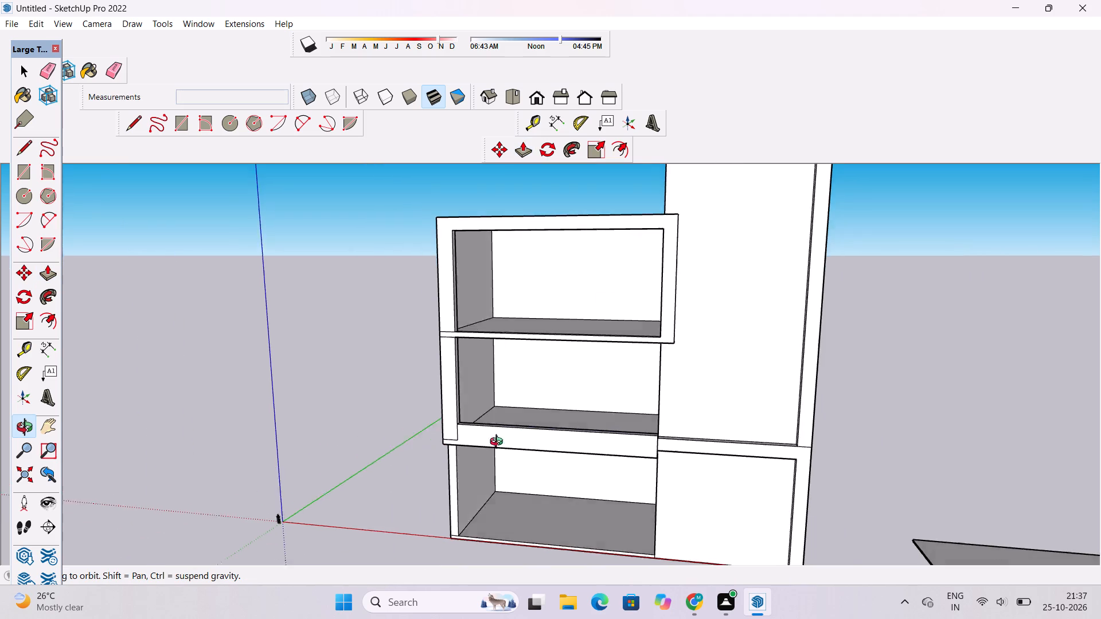
left_click_drag(499, 443, 510, 440)
left_click_drag(493, 460, 493, 416, "shift")
scroll(455, 418, "up", 3, "shift")
left_click_drag(470, 395, 474, 403, "shift")
scroll(467, 410, "up", 5, "shift")
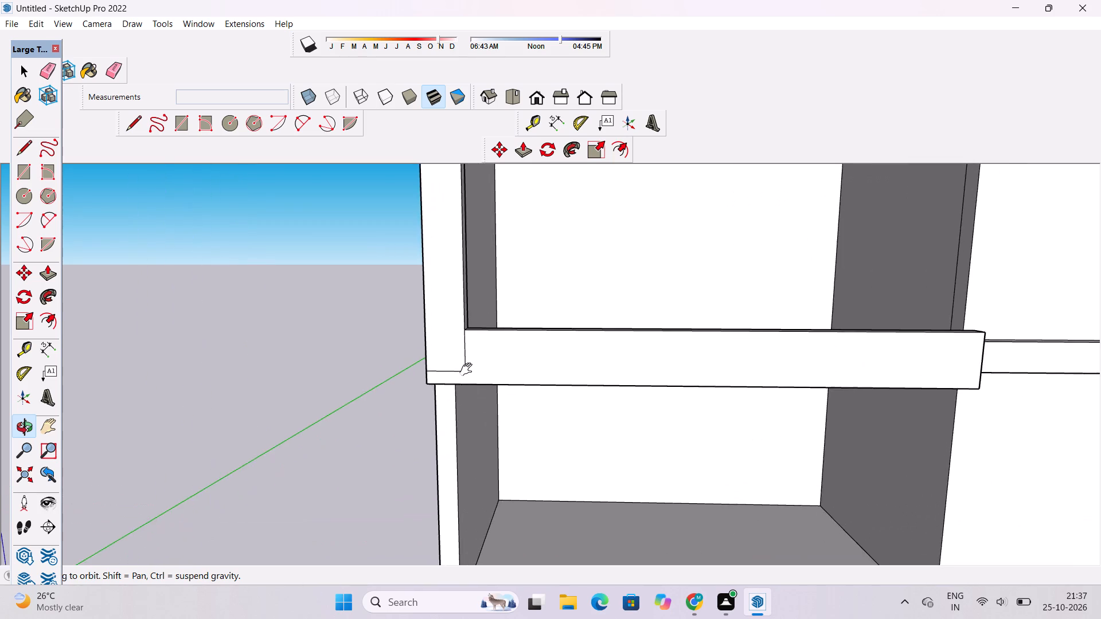
left_click_drag(468, 370, 460, 389, "shift")
scroll(460, 389, "up", 4)
key("e")
left_click_drag(459, 361, 440, 392)
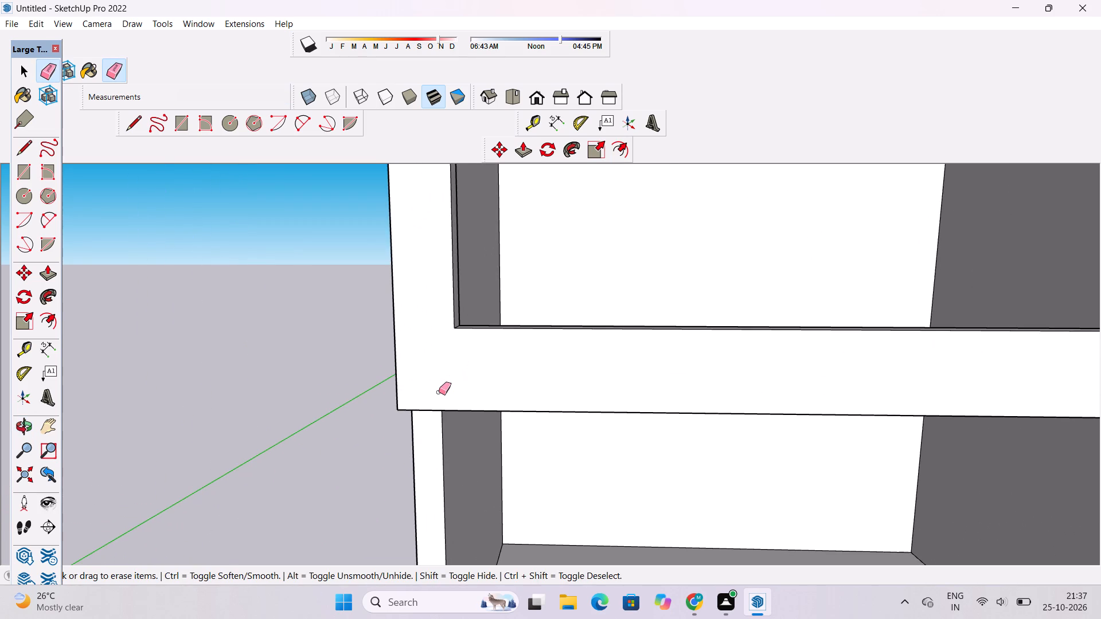
Examine the middle room's front frame and its junction with the top room's frame at the outer side.
scroll(439, 392, "down", 15)
key("o")
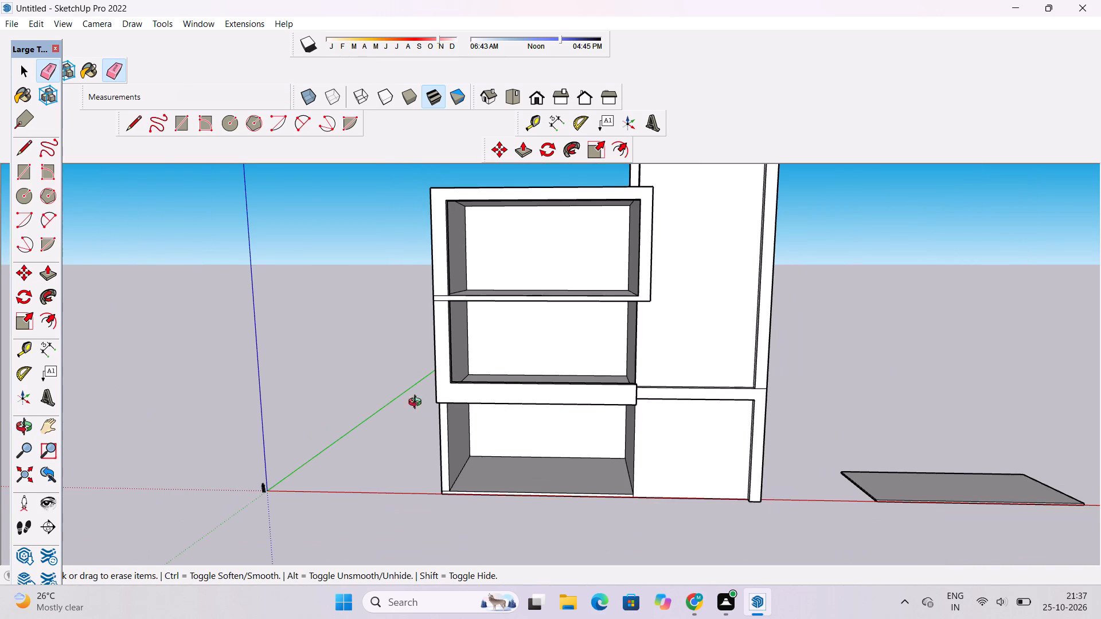
left_click_drag(395, 406, 468, 401)
left_click_drag(477, 383, 441, 389)
scroll(455, 307, "up", 5)
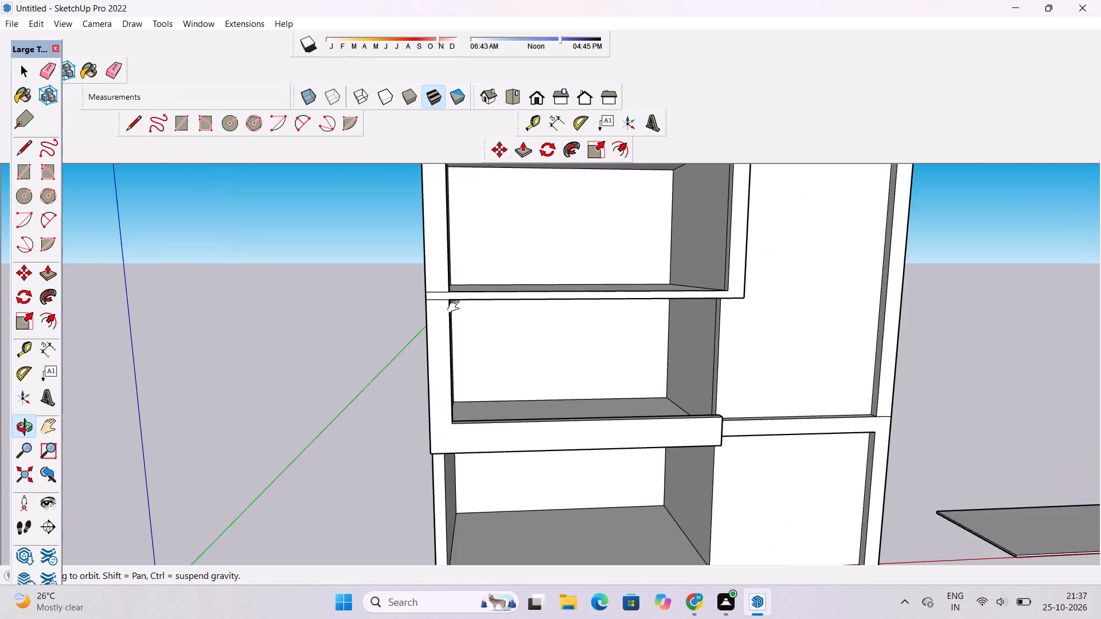
left_click_drag(456, 306, 430, 326, "shift")
scroll(423, 327, "up", 4)
left_click_drag(407, 327, 412, 338, "shift")
left_click_drag(412, 338, 404, 331)
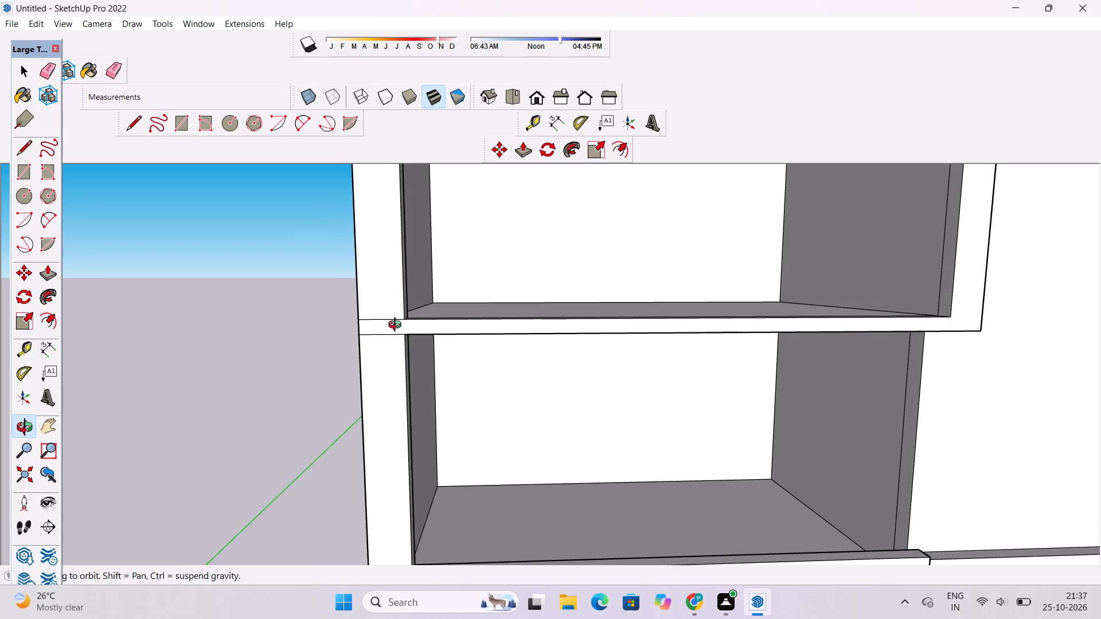
scroll(403, 327, "up", 3)
left_click_drag(407, 327, 365, 344, "shift")
scroll(373, 338, "down", 5, "shift")
scroll(378, 332, "down", 4)
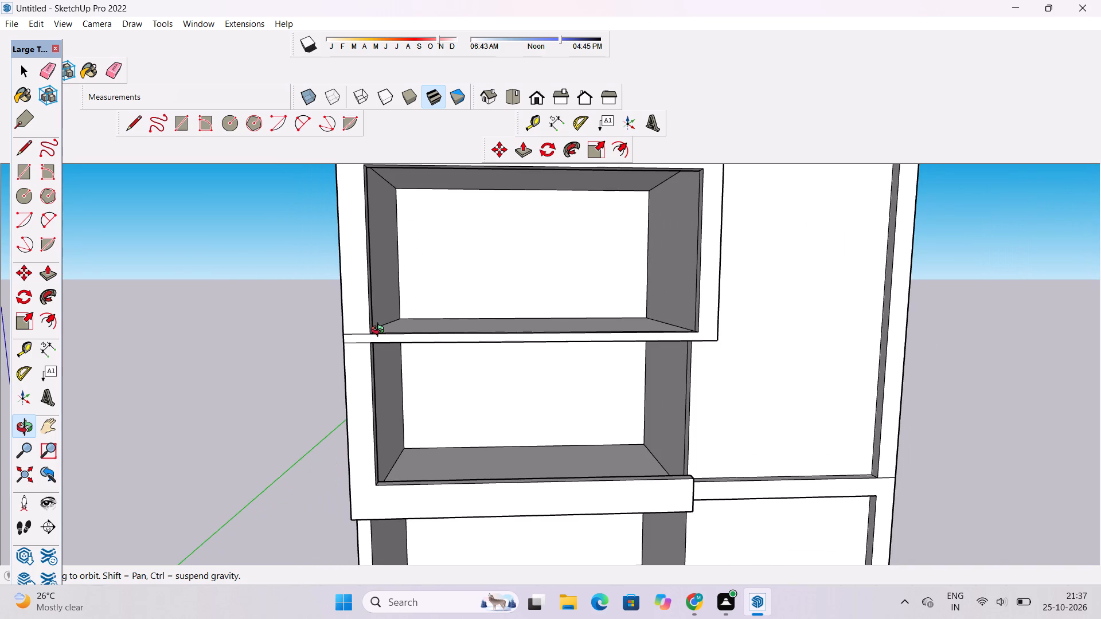
scroll(380, 331, "down", 2)
Pull the front face of the middle room's L-shaped frame outward 3'.
left_click_drag(384, 331, 380, 433)
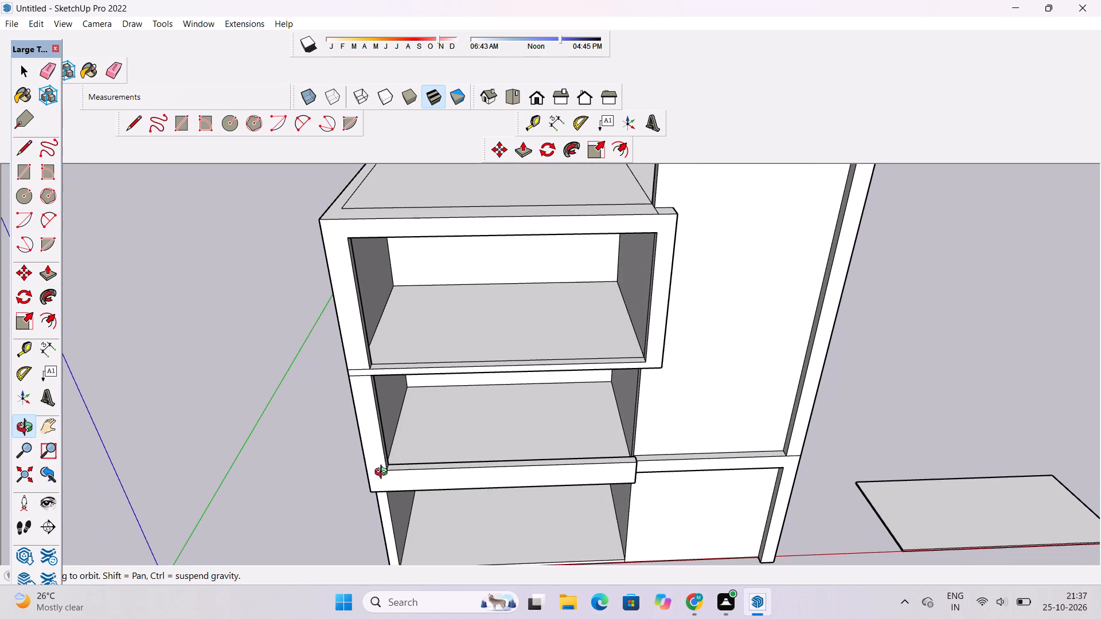
left_click(425, 463, "shift")
scroll(432, 482, "up", 2)
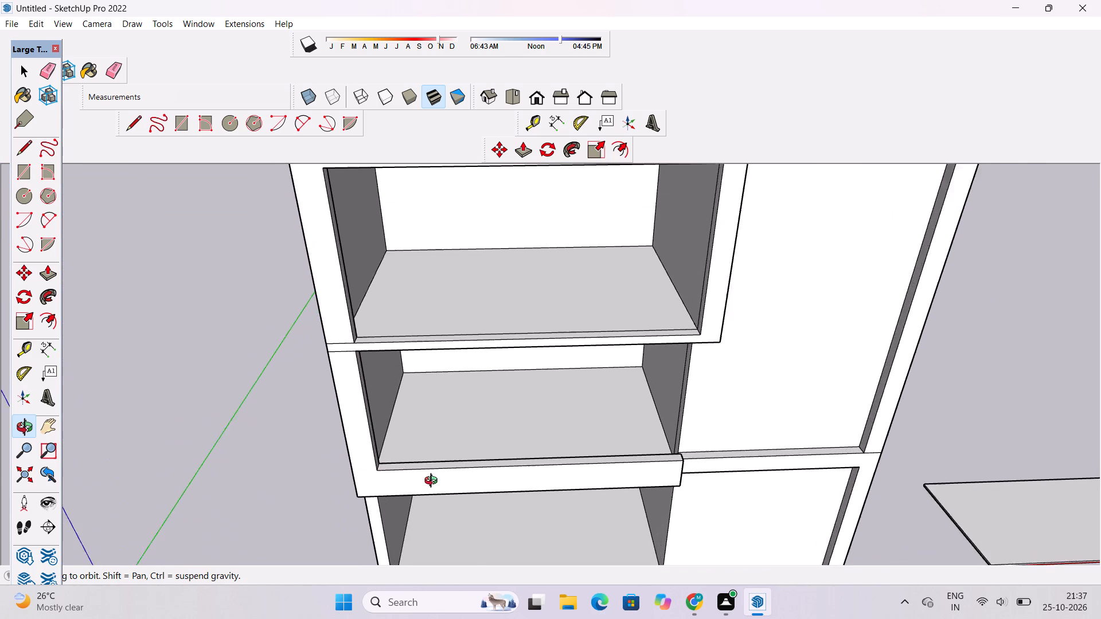
scroll(434, 482, "up", 3)
scroll(476, 477, "down", 4, "shift")
left_click_drag(481, 489, 543, 479)
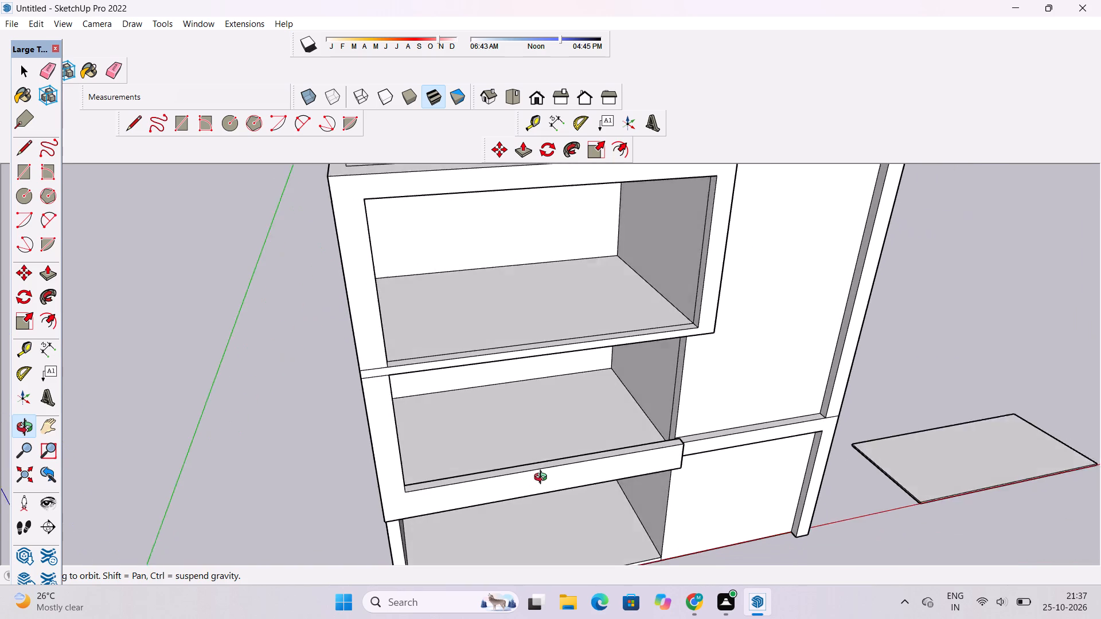
left_click_drag(543, 479, 547, 475)
left_click_drag(550, 472, 484, 447)
scroll(483, 444, "down", 5)
left_click_drag(421, 453, 490, 453)
left_click(495, 451, "shift")
left_click_drag(496, 450, 508, 440)
key("p")
scroll(487, 436, "down", 3)
scroll(399, 405, "down", 4)
scroll(474, 442, "up", 1)
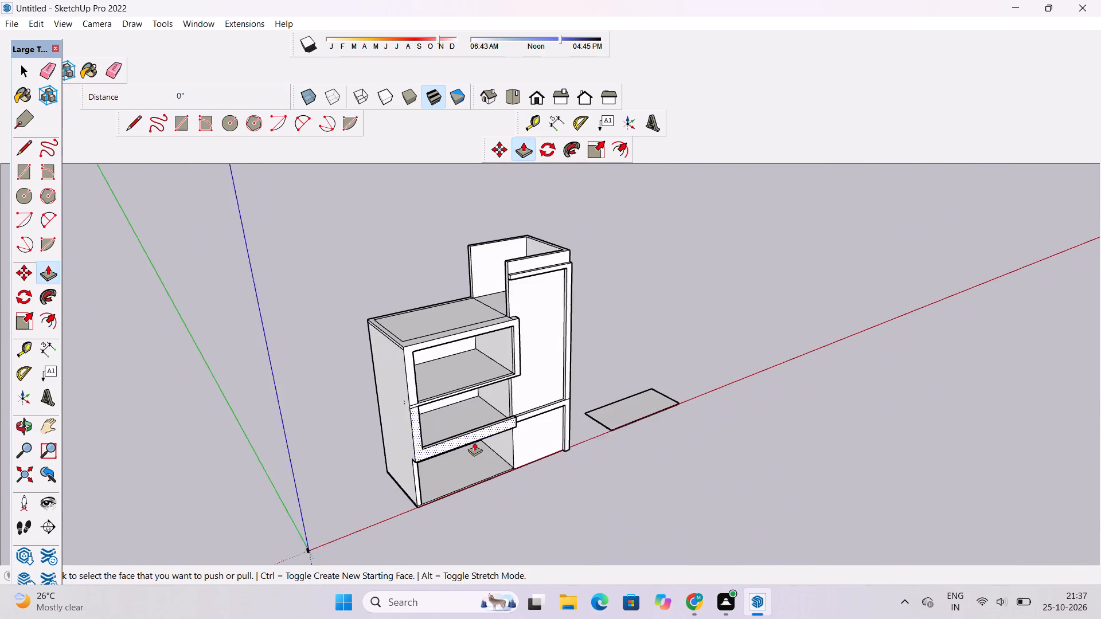
scroll(474, 442, "up", 2)
scroll(518, 461, "up", 4)
scroll(482, 394, "up", 4)
left_click(489, 420)
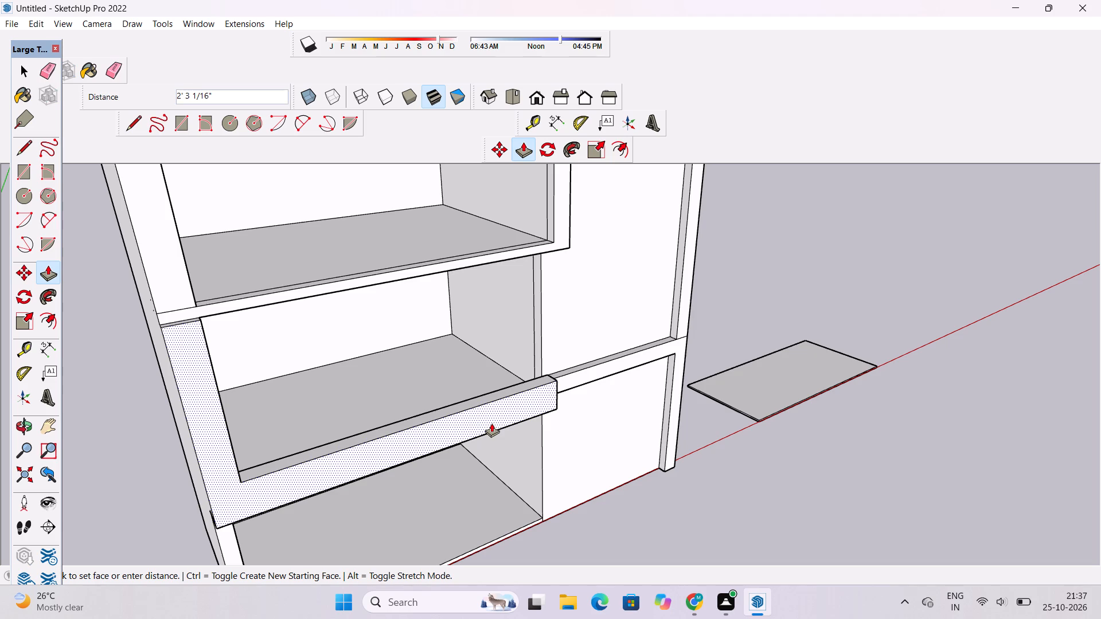
type("3'")
key("Return")
Pull the front face of the top room's frame outward 3', flush with the middle room's frame.
scroll(494, 425, "down", 4)
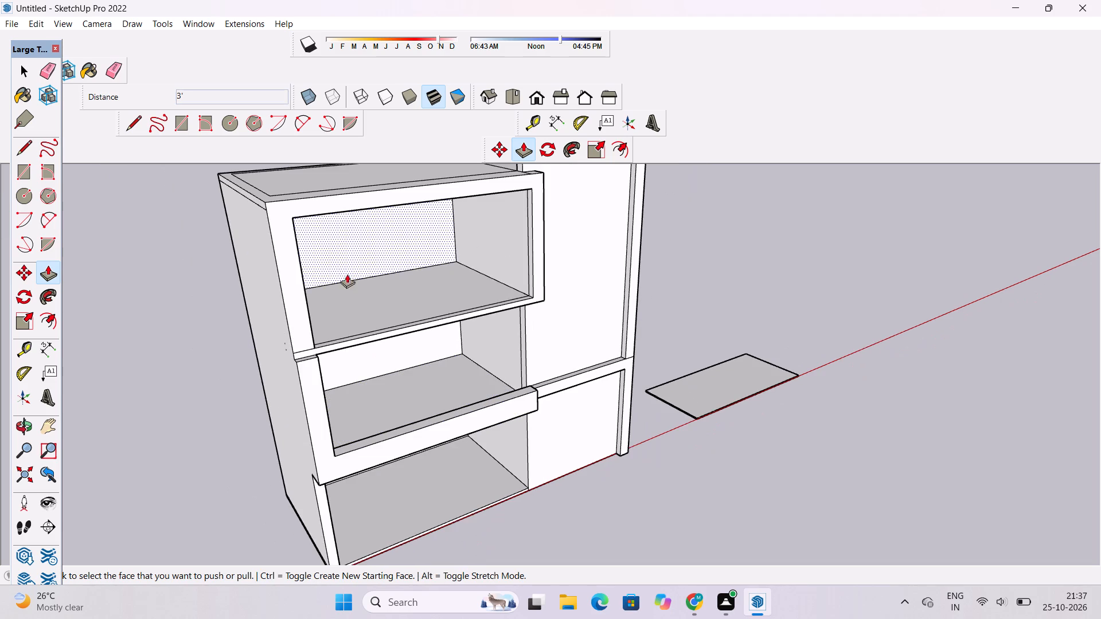
left_click(291, 254)
left_click(306, 383)
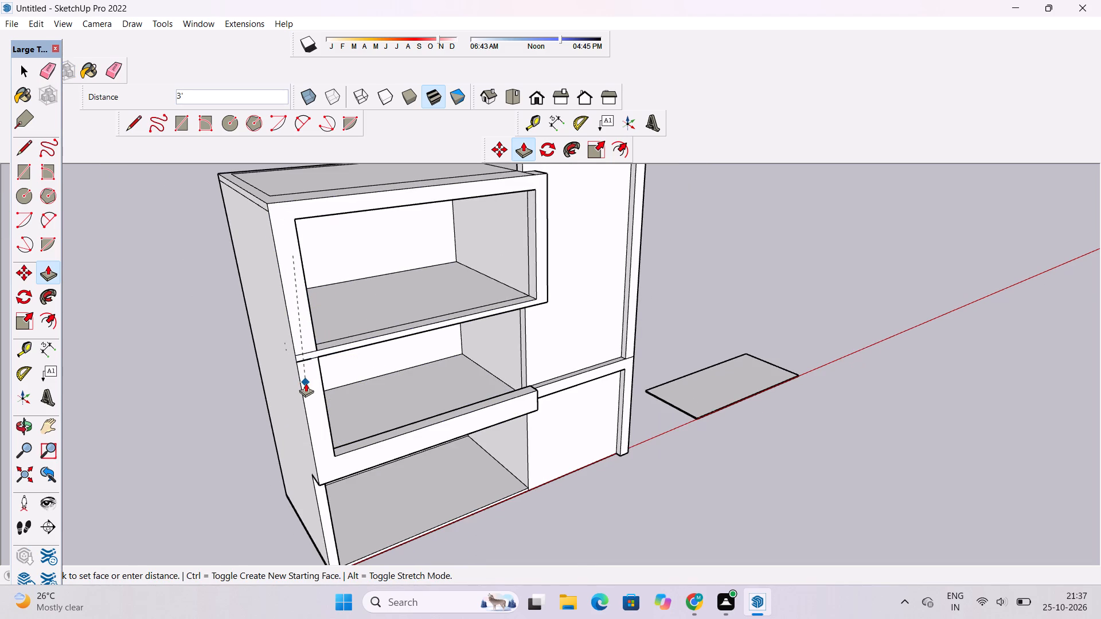
Examine the extended front frames of the top and middle rooms from several angles.
scroll(305, 382, "up", 6)
key("o")
left_click_drag(554, 348, 479, 336)
scroll(477, 336, "down", 6)
left_click_drag(544, 381, 493, 389)
scroll(482, 390, "up", 3)
left_click_drag(495, 393, 501, 377, "shift")
left_click_drag(501, 377, 499, 389)
scroll(499, 389, "up", 1)
scroll(499, 389, "down", 3)
left_click_drag(501, 384, 502, 399, "shift")
scroll(502, 399, "up", 1)
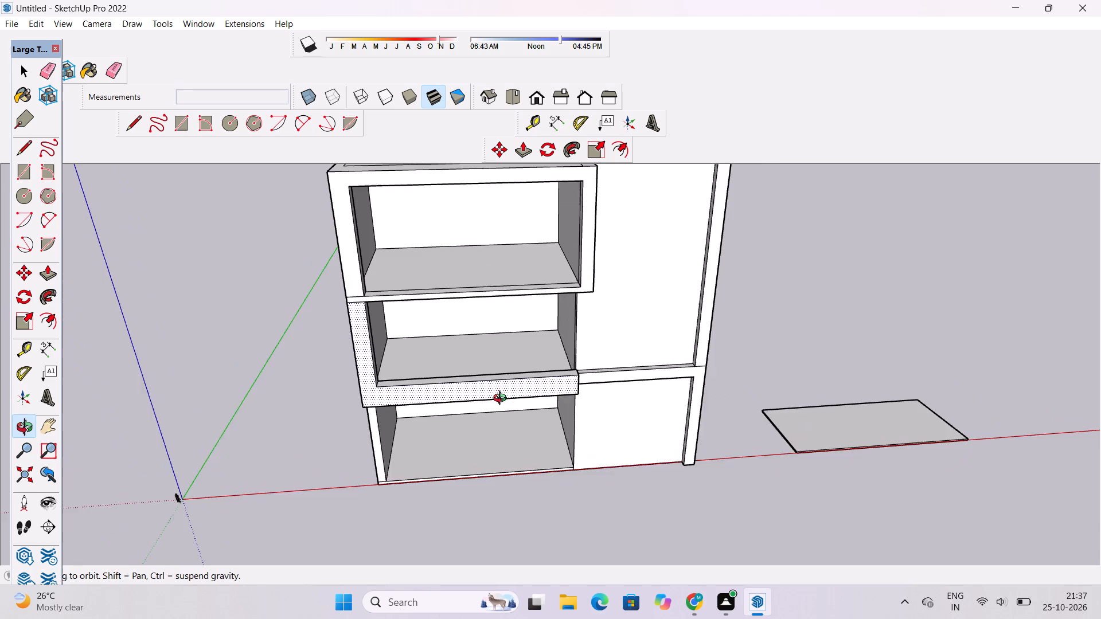
scroll(502, 399, "up", 2)
key("space")
left_click(810, 357)
key("o")
left_click_drag(639, 435, 630, 374)
scroll(630, 374, "down", 2)
left_click_drag(618, 375, 619, 393)
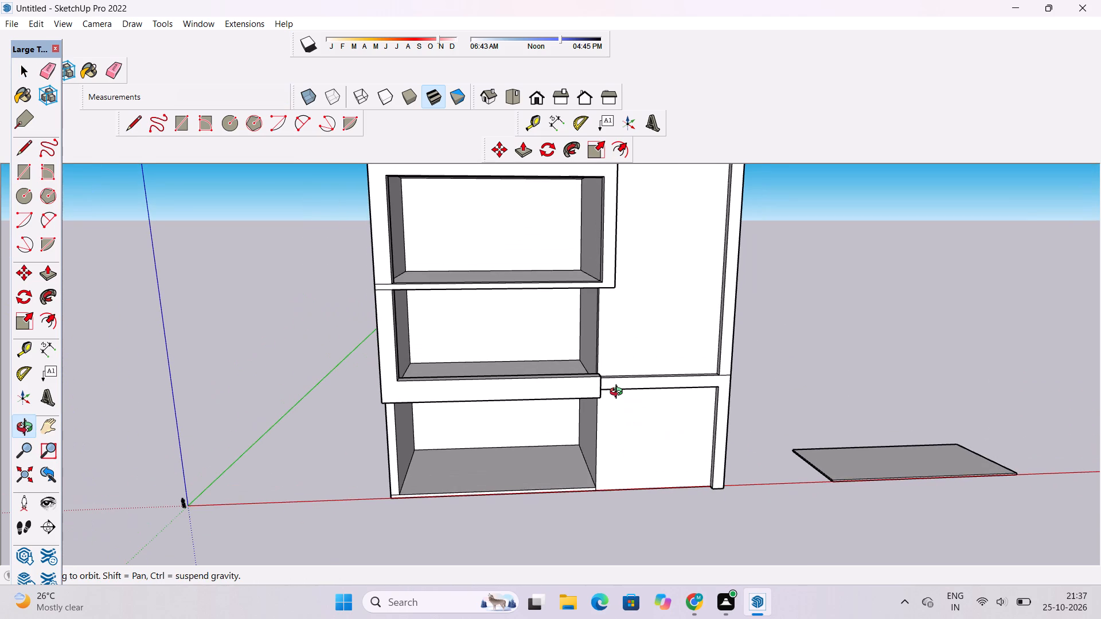
left_click_drag(619, 394, 619, 408, "shift")
left_click_drag(618, 408, 592, 333)
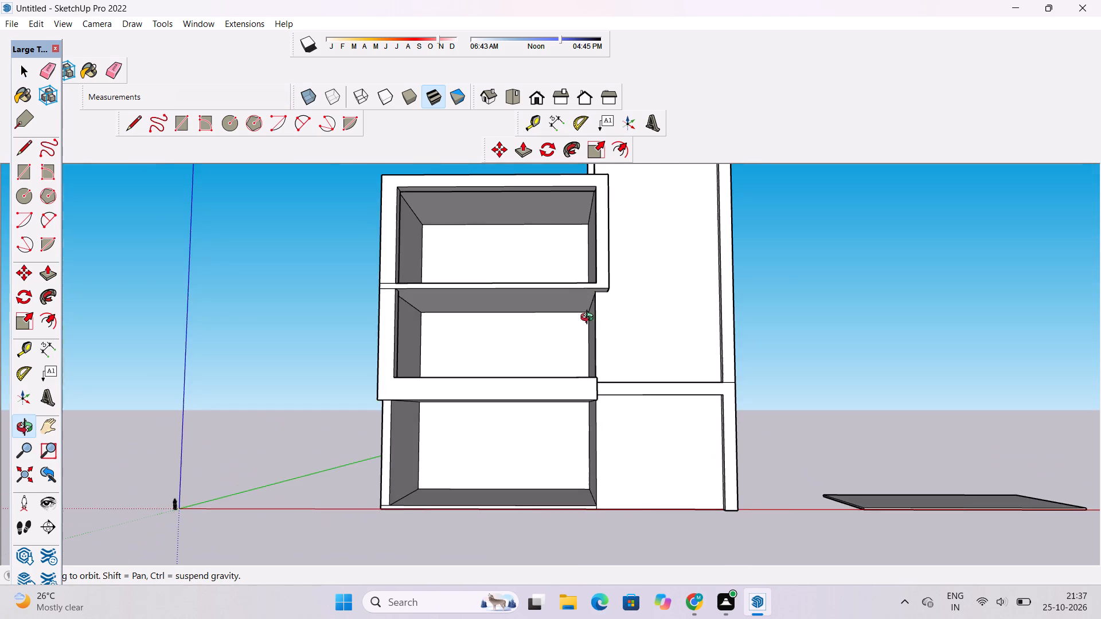
scroll(597, 300, "up", 5)
scroll(602, 300, "down", 2)
left_click_drag(579, 306, 624, 311, "shift")
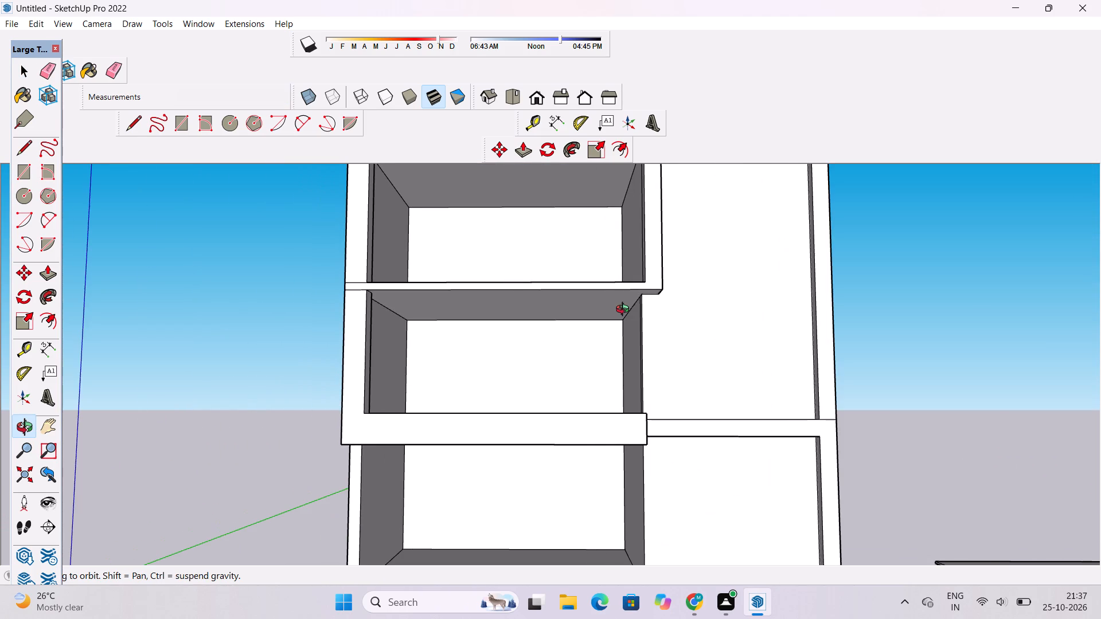
left_click_drag(626, 310, 612, 330, "shift")
left_click_drag(612, 330, 601, 414)
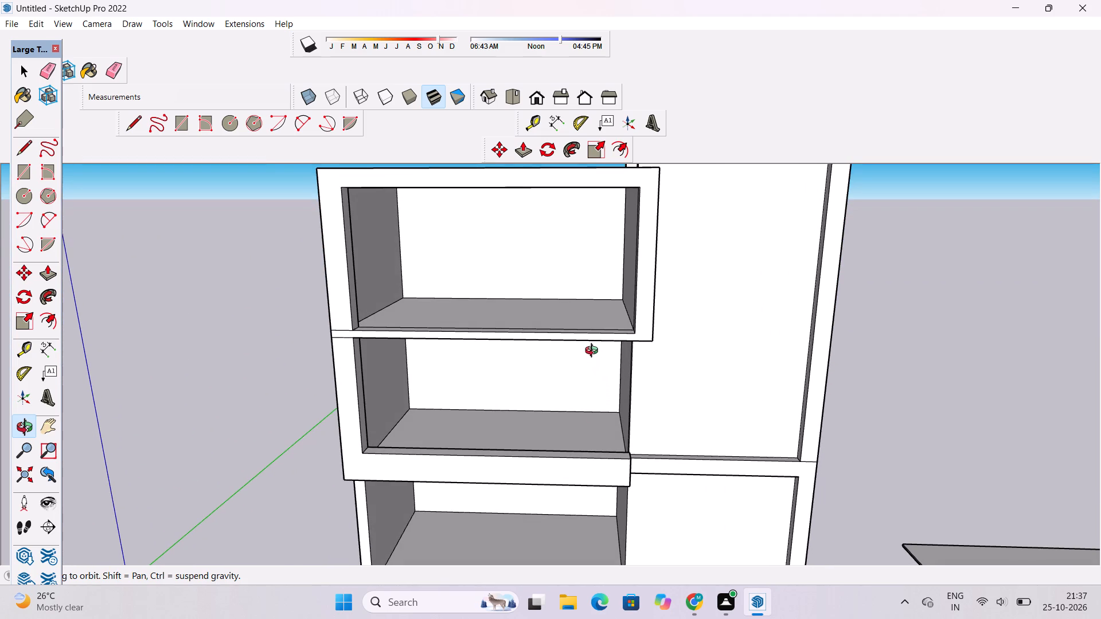
left_click_drag(594, 345, 592, 354, "shift")
left_click_drag(597, 359, 616, 374)
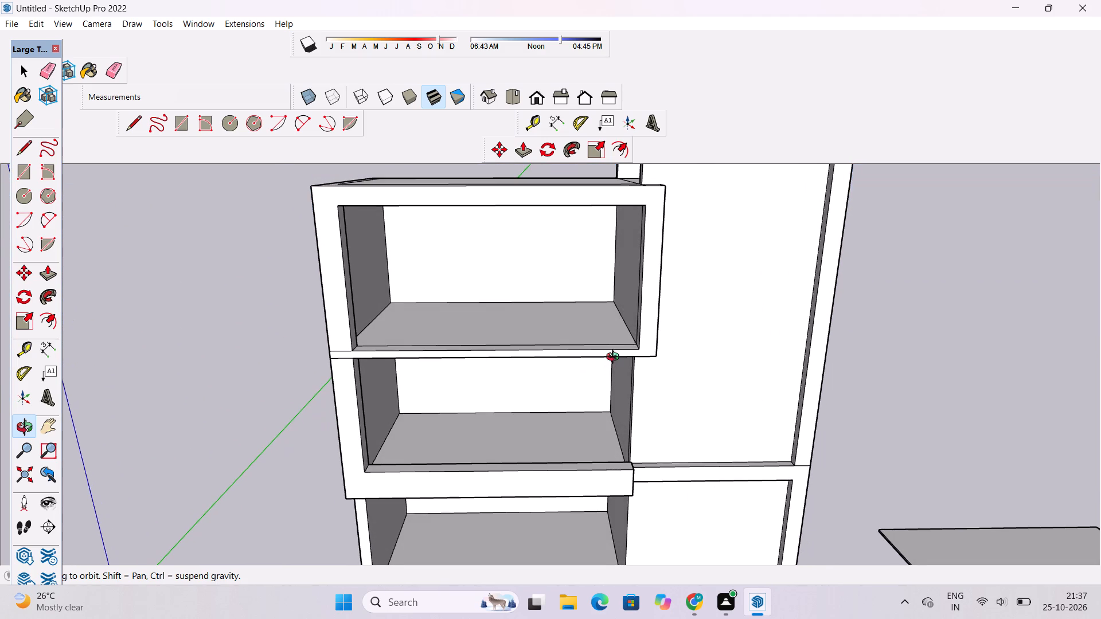
Examine the slab edge between the top and middle rooms along their extended front frames.
scroll(615, 358, "up", 1)
left_click(598, 354, "shift")
scroll(588, 355, "up", 3)
left_click_drag(588, 355, 628, 365, "shift")
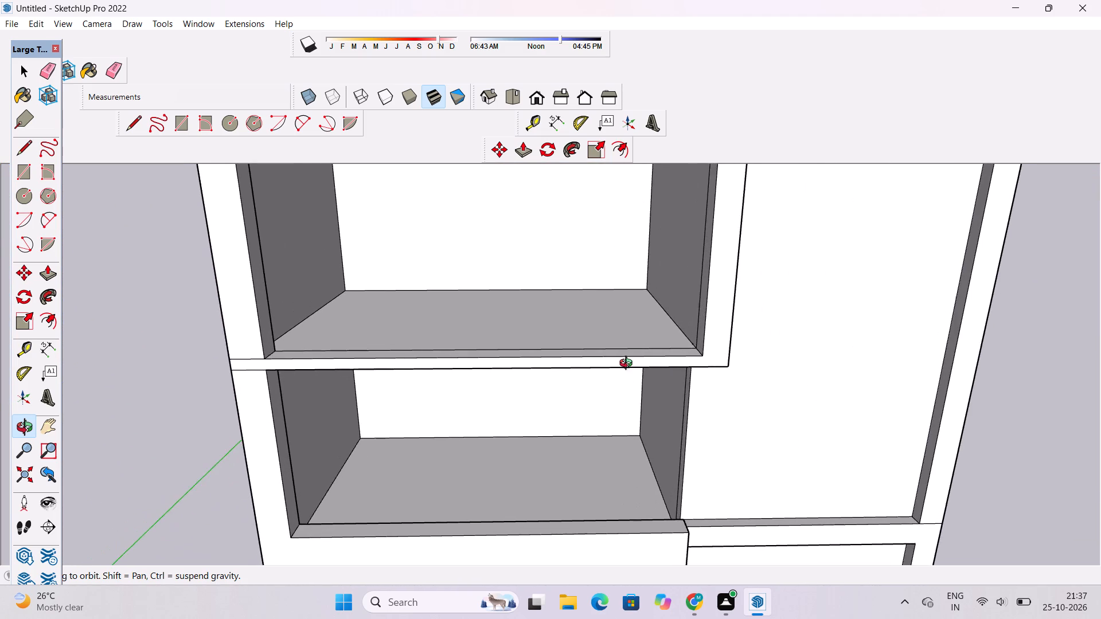
left_click_drag(628, 365, 617, 365)
scroll(618, 358, "down", 4)
left_click_drag(619, 358, 634, 369, "shift")
key("p")
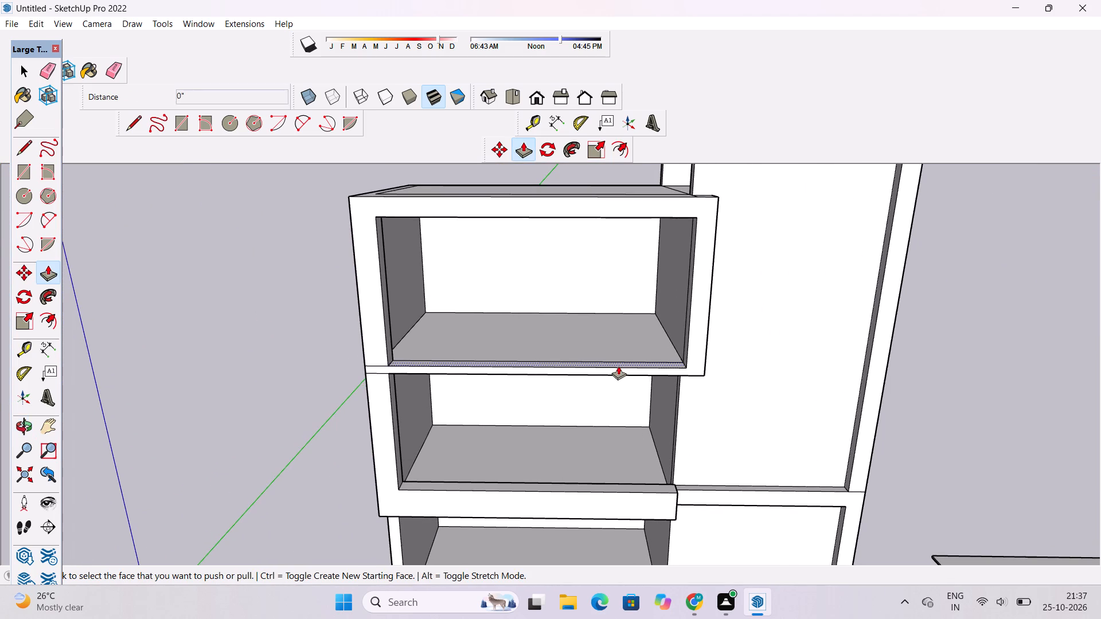
scroll(612, 365, "down", 3)
scroll(623, 358, "up", 8)
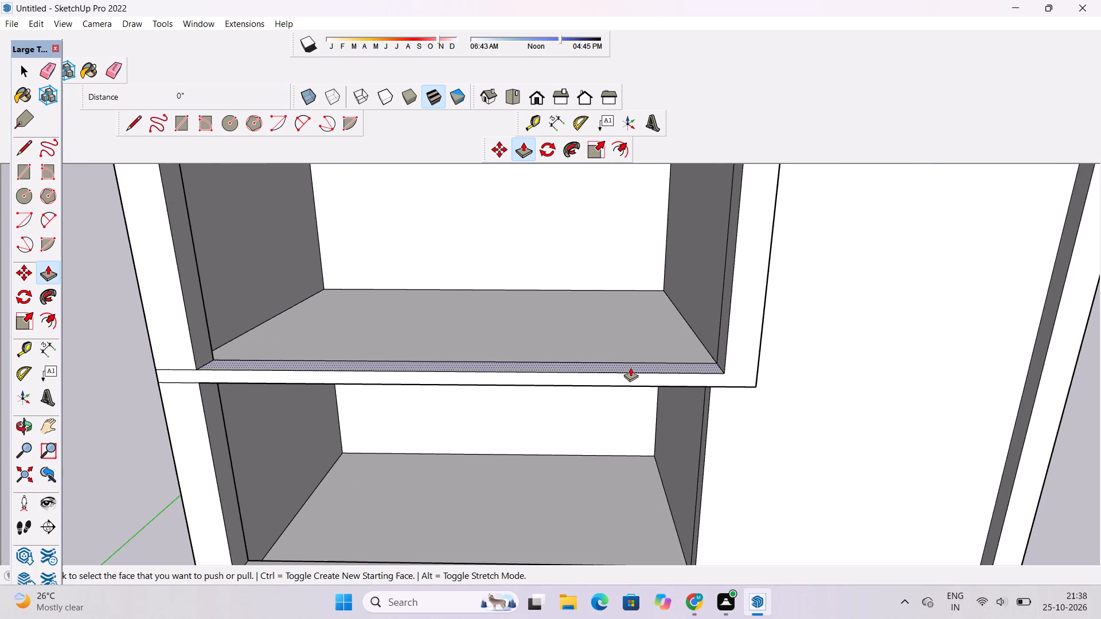
scroll(631, 366, "down", 4)
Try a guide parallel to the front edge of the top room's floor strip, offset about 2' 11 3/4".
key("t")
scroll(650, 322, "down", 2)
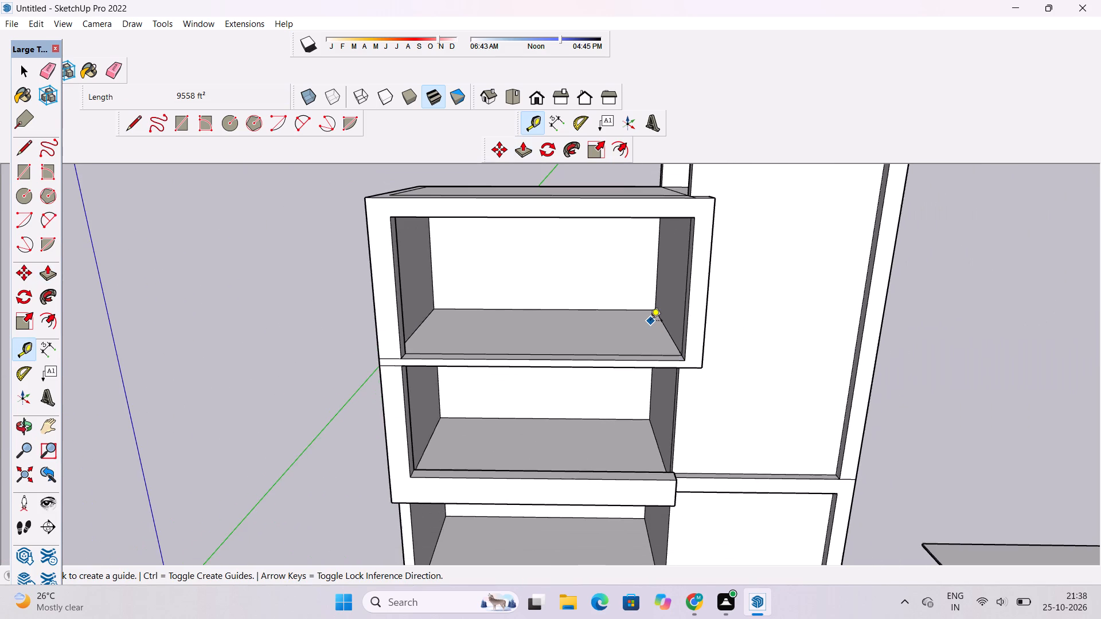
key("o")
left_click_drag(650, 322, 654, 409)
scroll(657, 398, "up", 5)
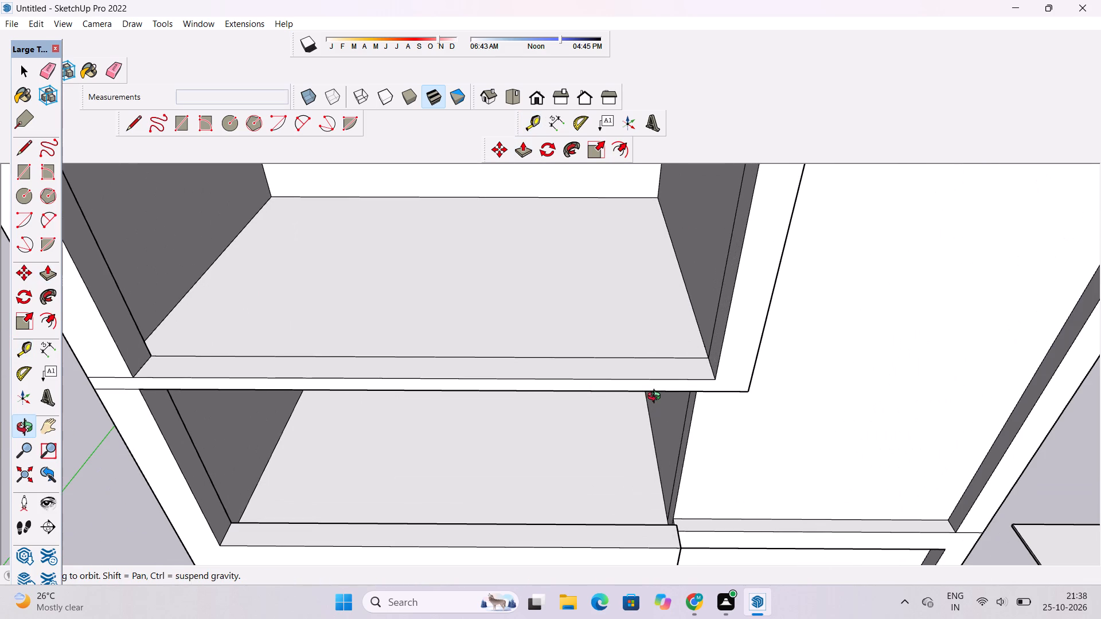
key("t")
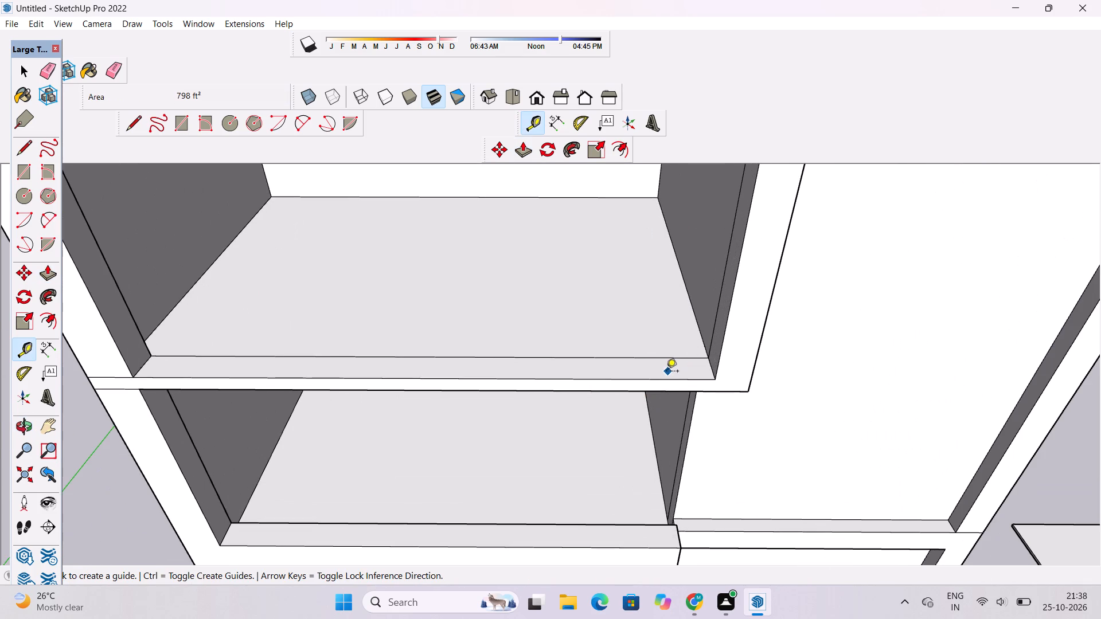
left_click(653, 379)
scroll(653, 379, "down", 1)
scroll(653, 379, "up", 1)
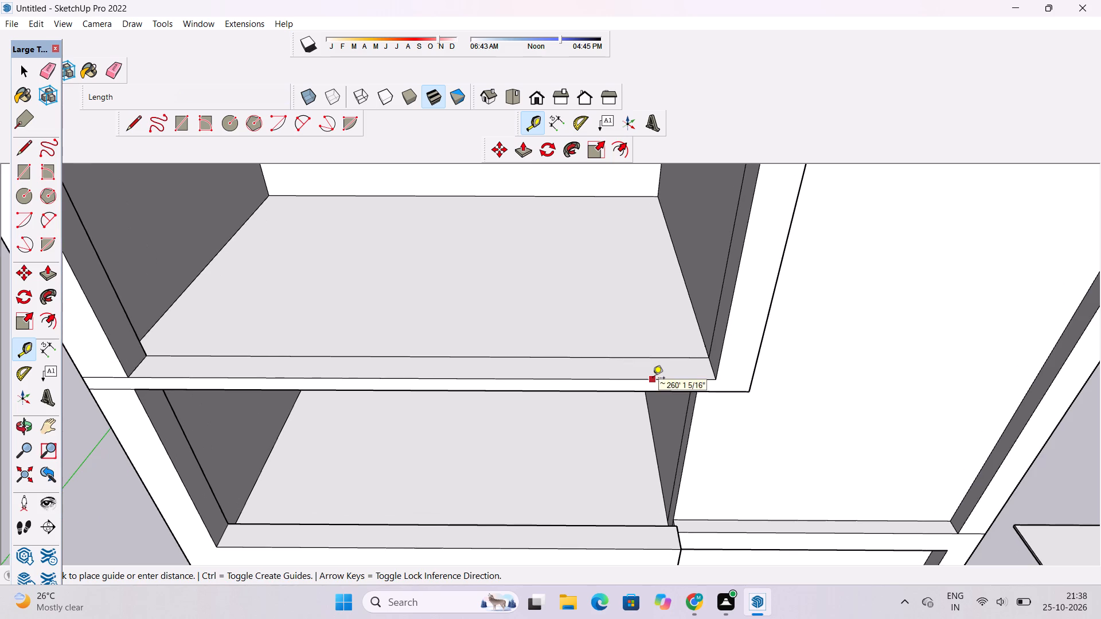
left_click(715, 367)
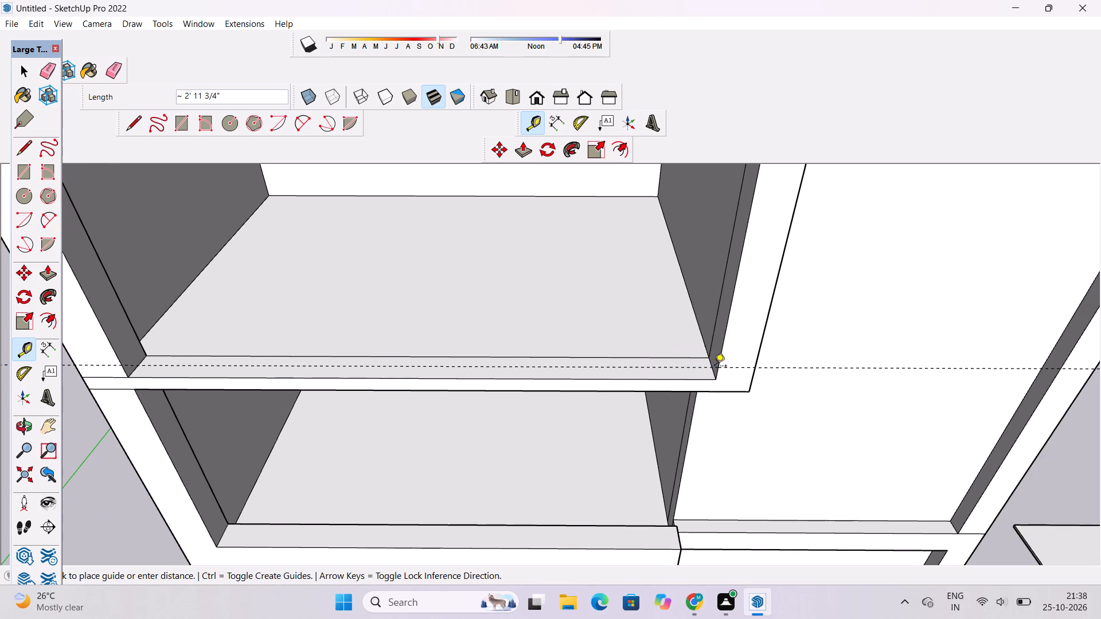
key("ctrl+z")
Place a guide parallel to the front edge of the top room's floor strip, about midway across the strip.
scroll(699, 374, "up", 3)
left_click(692, 380)
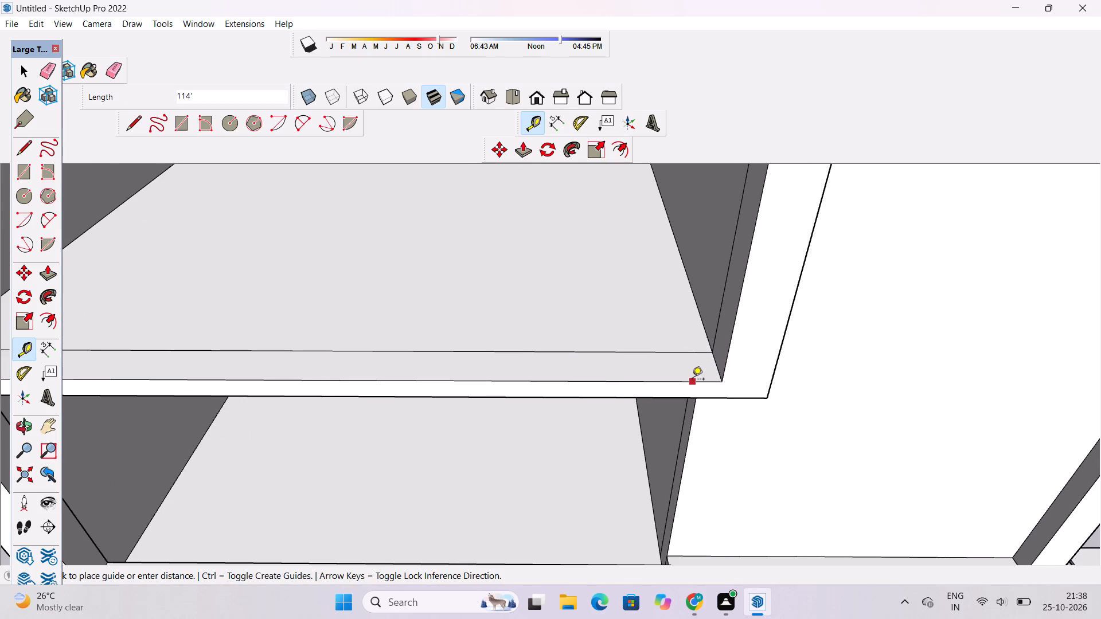
scroll(713, 364, "up", 5)
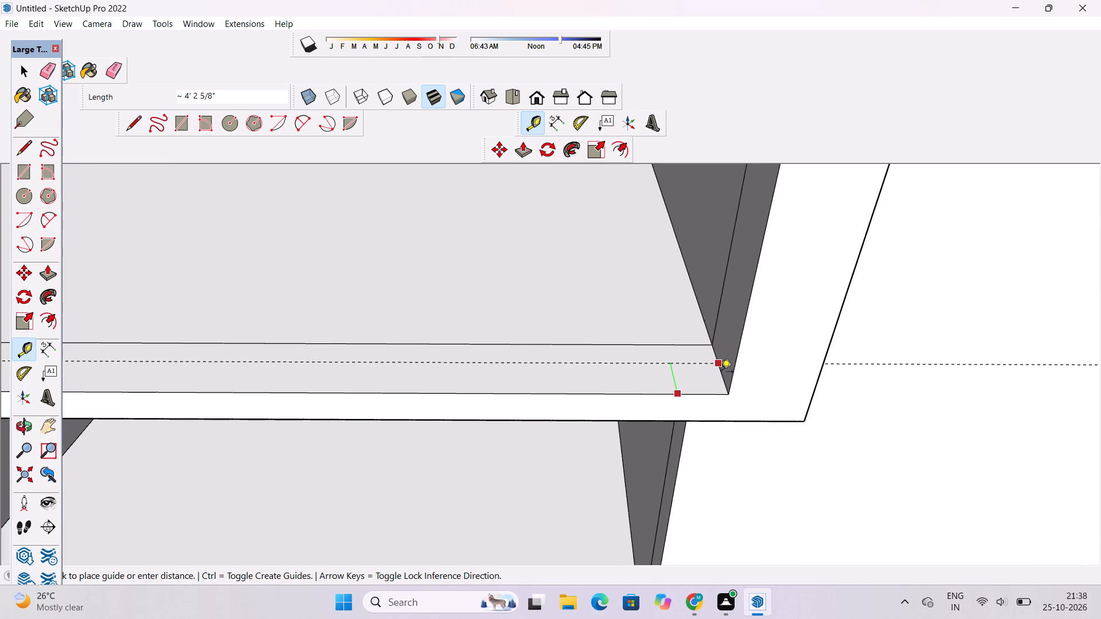
left_click(721, 373)
Draw a line about 114' long beside the guide across the top room's floor strip, and erase the guide.
scroll(721, 371, "down", 11)
key("l")
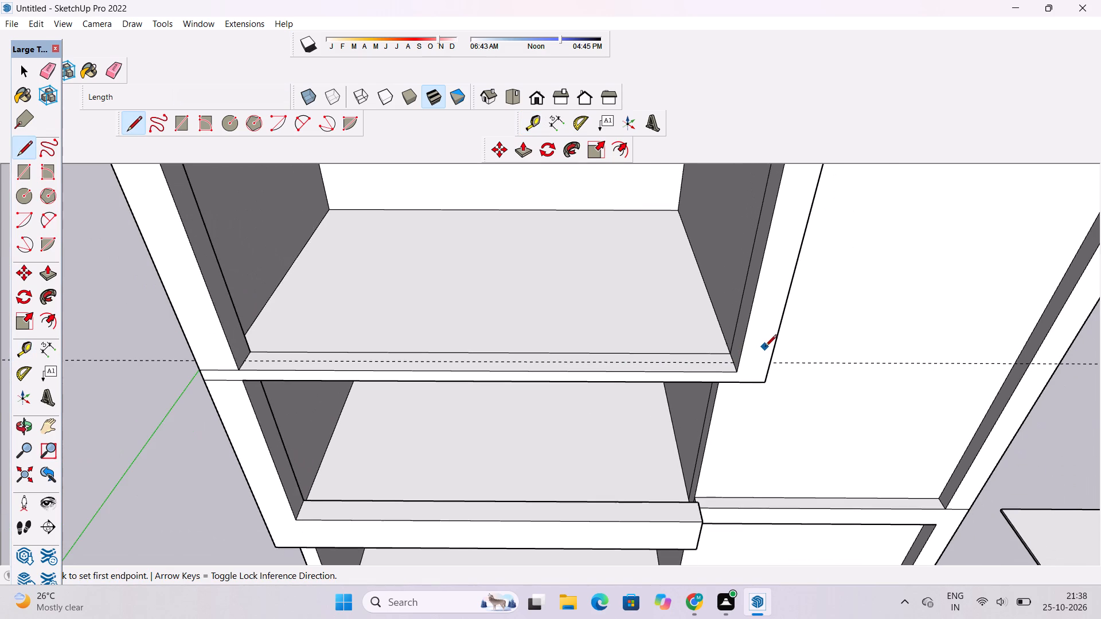
scroll(729, 357, "up", 4)
left_click(735, 367)
scroll(735, 367, "down", 5)
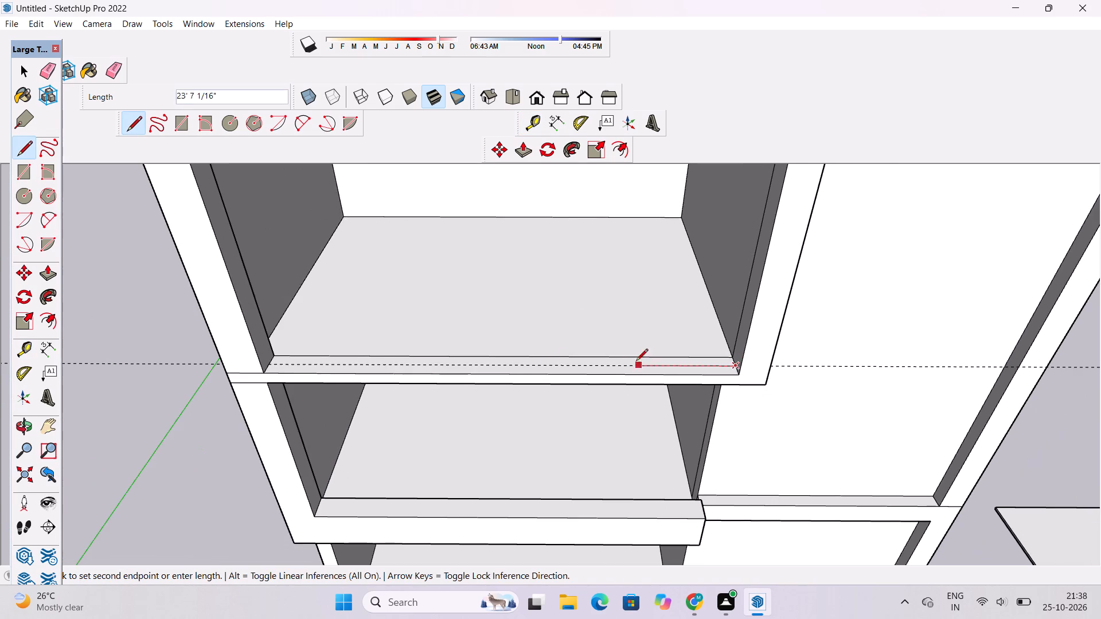
scroll(272, 363, "up", 3)
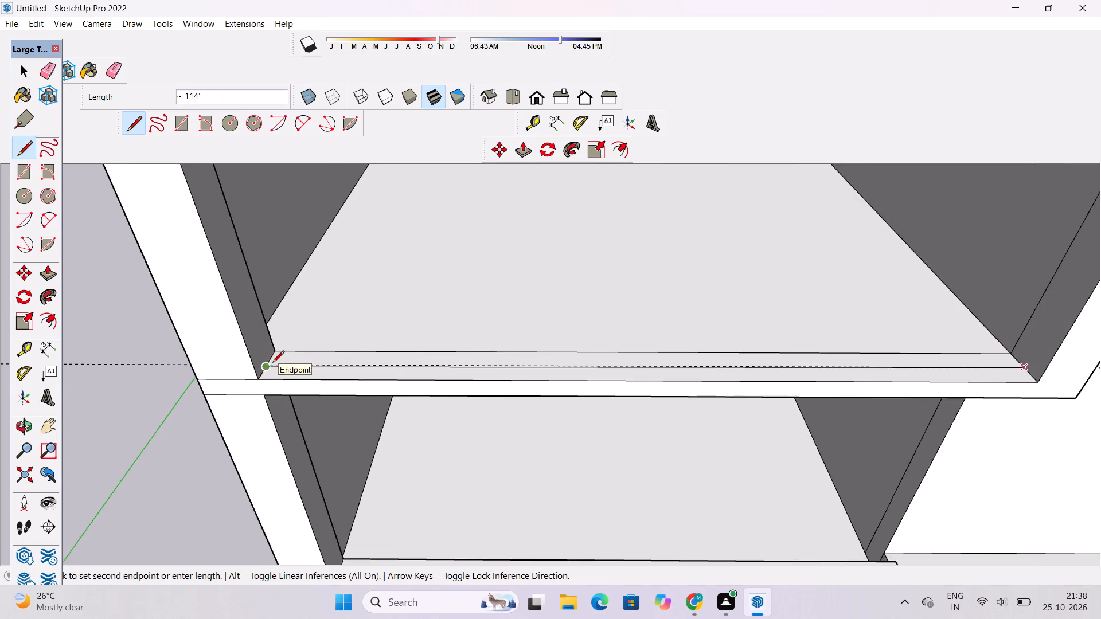
scroll(272, 363, "up", 12)
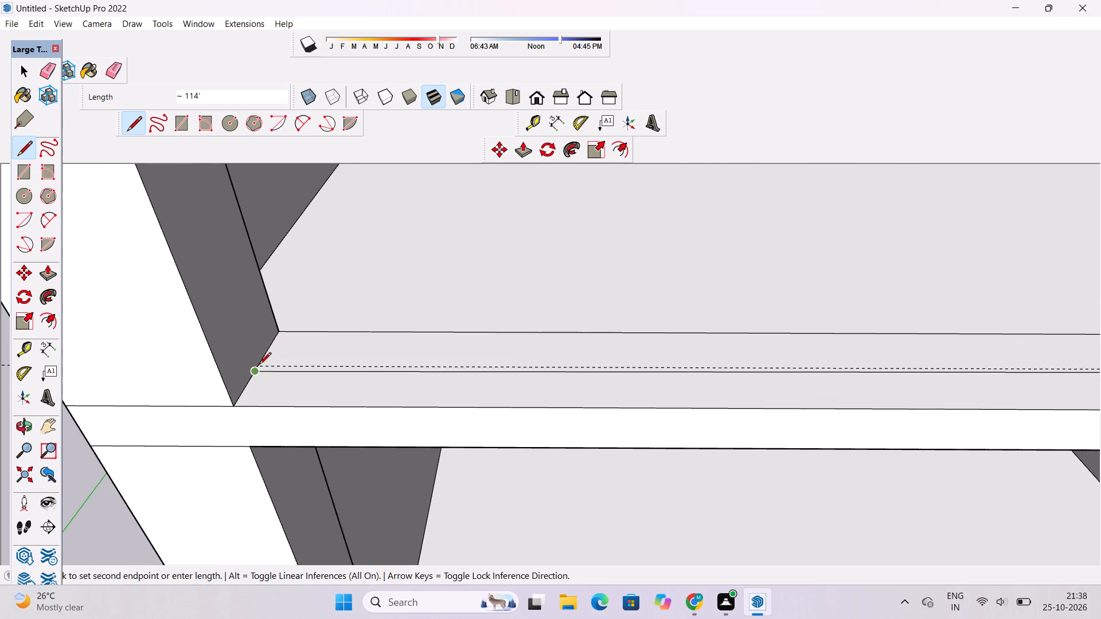
left_click(263, 363)
scroll(385, 306, "down", 14)
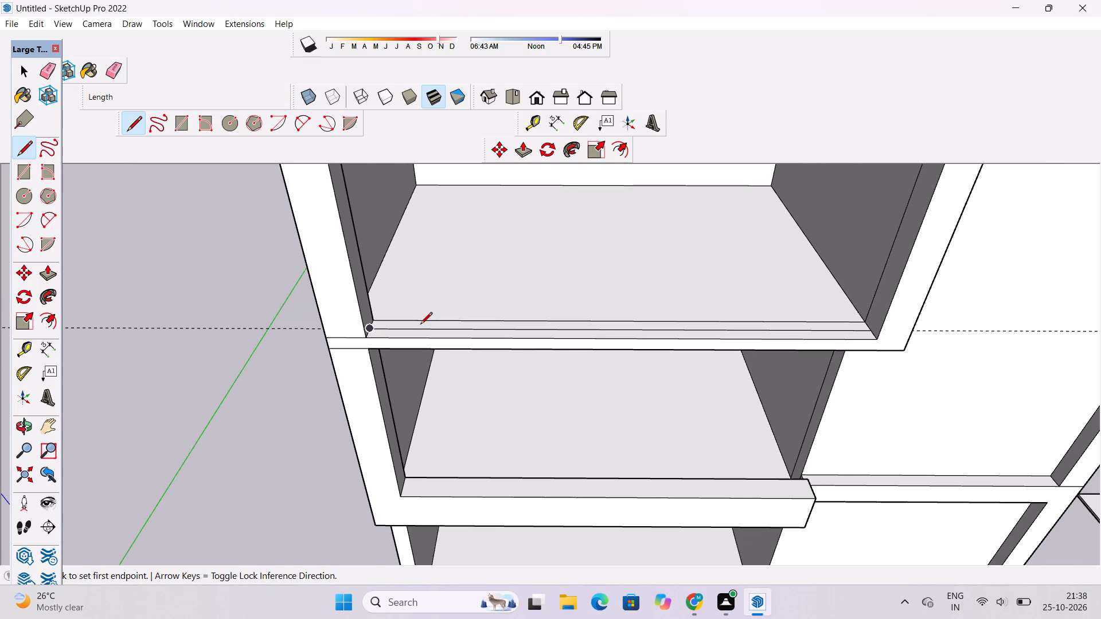
key("e")
left_click_drag(251, 294, 249, 344)
scroll(199, 356, "down", 6)
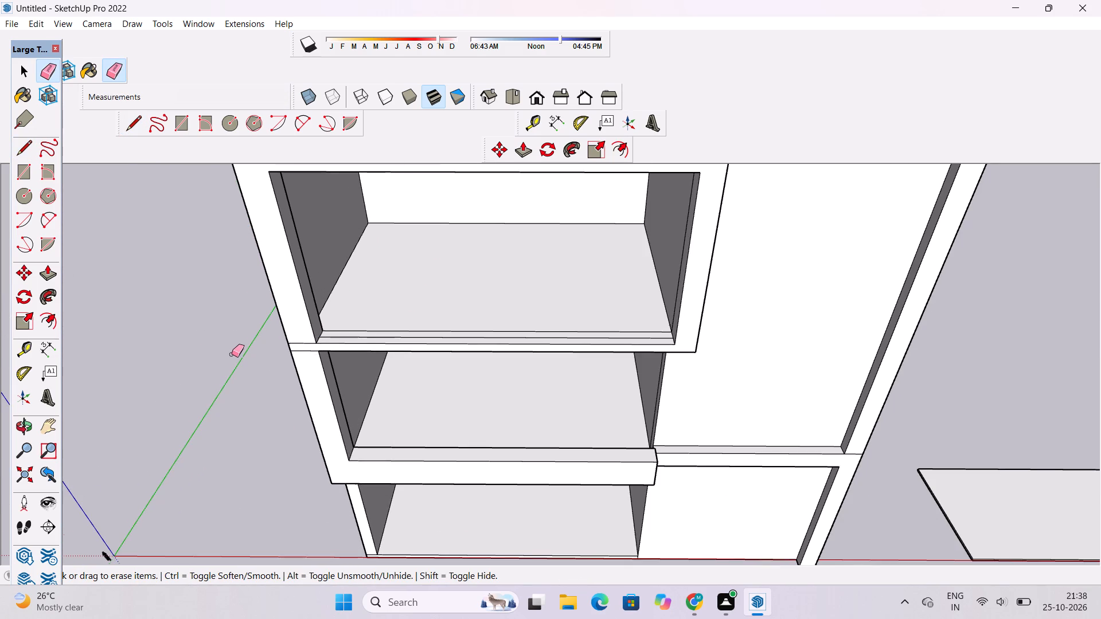
Erase the inner seam line between the top room's floor and its front strip, keeping the newly drawn line.
key("o")
scroll(413, 342, "up", 4, "shift")
left_click_drag(448, 340, 447, 351, "shift")
left_click_drag(461, 354, 471, 354)
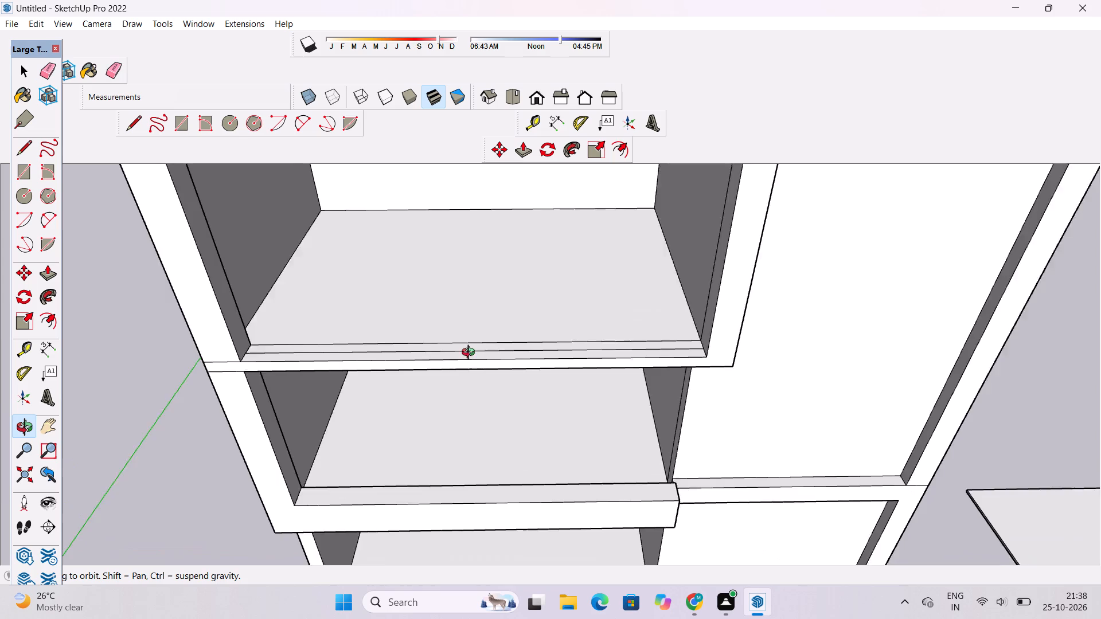
left_click_drag(471, 354, 534, 345)
scroll(546, 336, "down", 5)
left_click_drag(573, 359, 573, 371, "shift")
left_click_drag(573, 371, 502, 305)
scroll(493, 306, "down", 2)
left_click_drag(490, 312, 501, 340, "shift")
left_click_drag(506, 355, 537, 425)
scroll(486, 403, "up", 5)
left_click(478, 391, "shift")
left_click_drag(478, 391, 493, 393)
key("e")
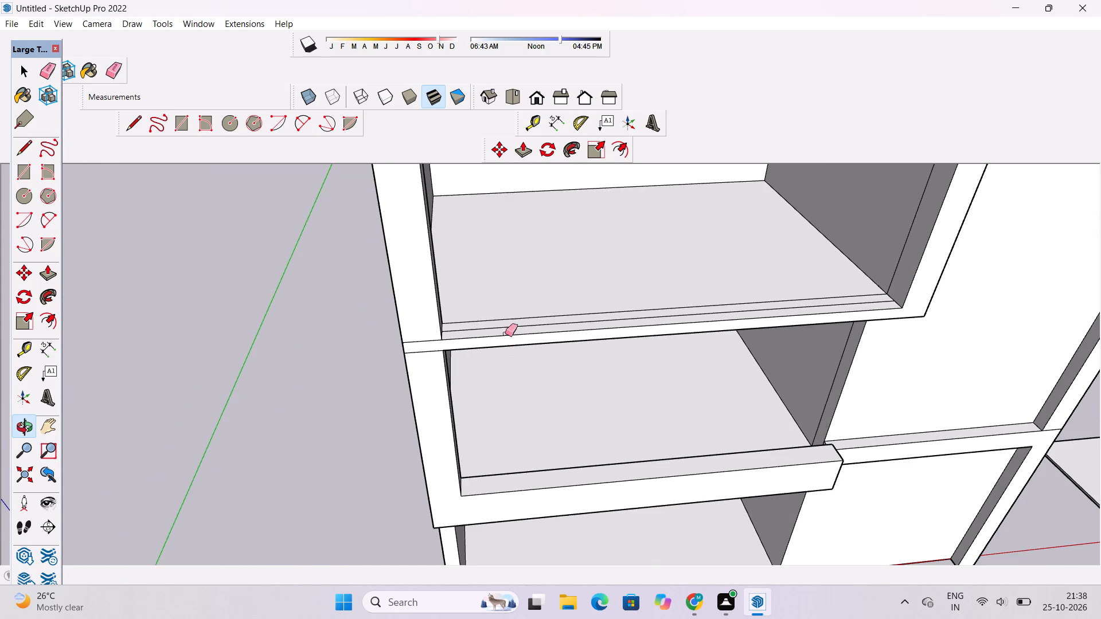
left_click_drag(511, 293, 519, 323)
scroll(462, 323, "down", 9)
Examine the narrowed floor strip and the front opening of the top room from several angles.
key("o")
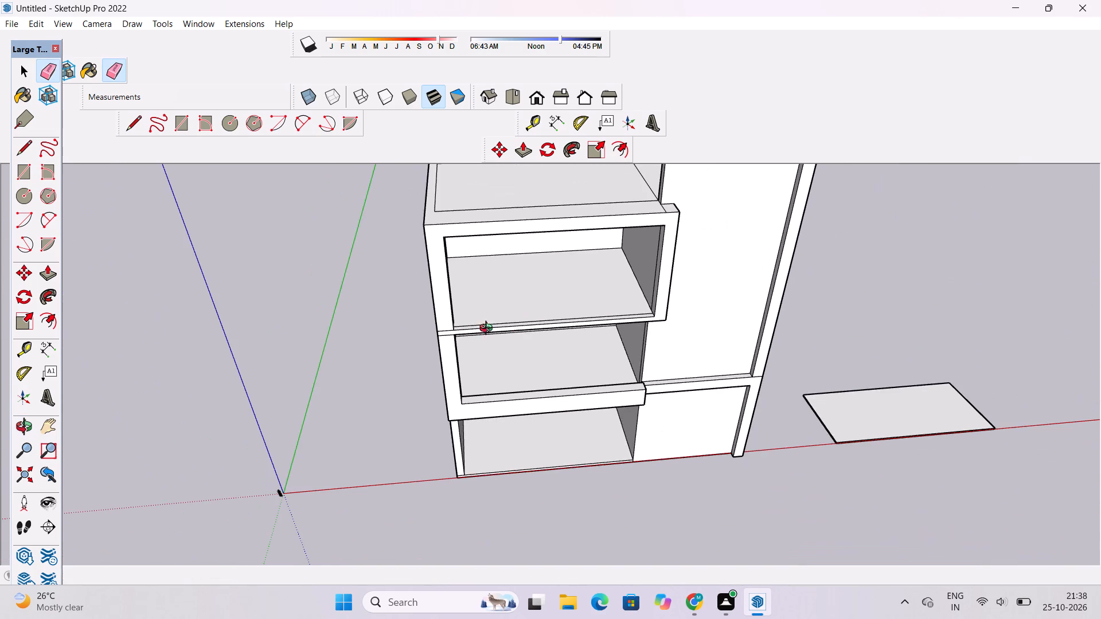
scroll(540, 327, "up", 1)
left_click_drag(575, 316, 555, 323, "shift")
left_click_drag(554, 327, 555, 350, "shift")
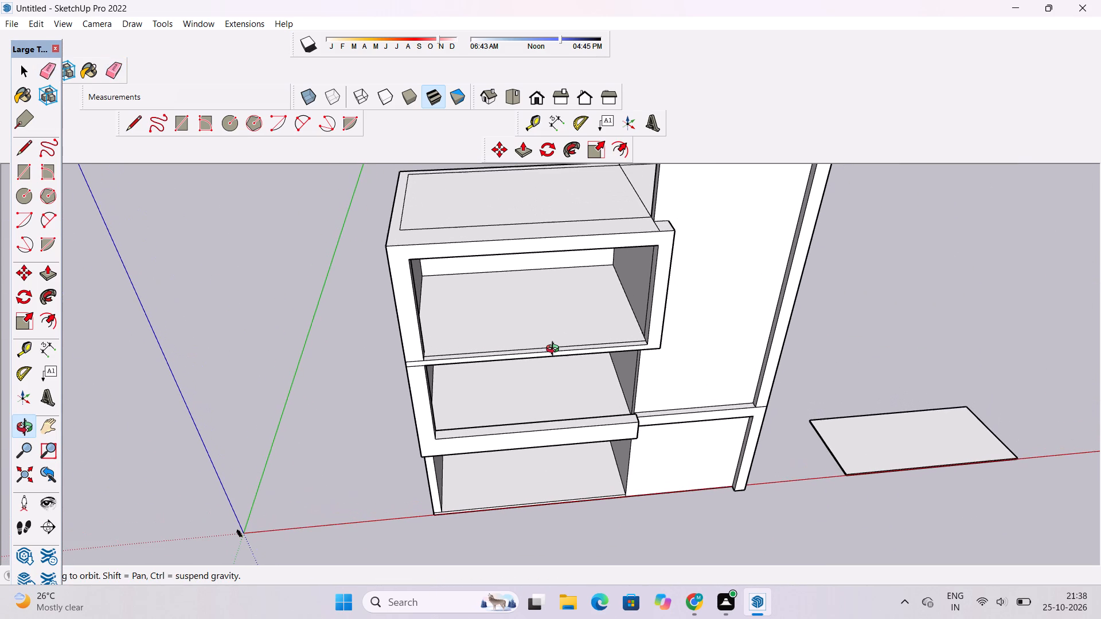
left_click_drag(555, 348, 561, 363, "shift")
left_click_drag(561, 366, 584, 332)
scroll(619, 336, "up", 3)
left_click_drag(622, 349, 628, 368, "shift")
left_click_drag(628, 376, 647, 354)
left_click_drag(637, 366, 619, 395)
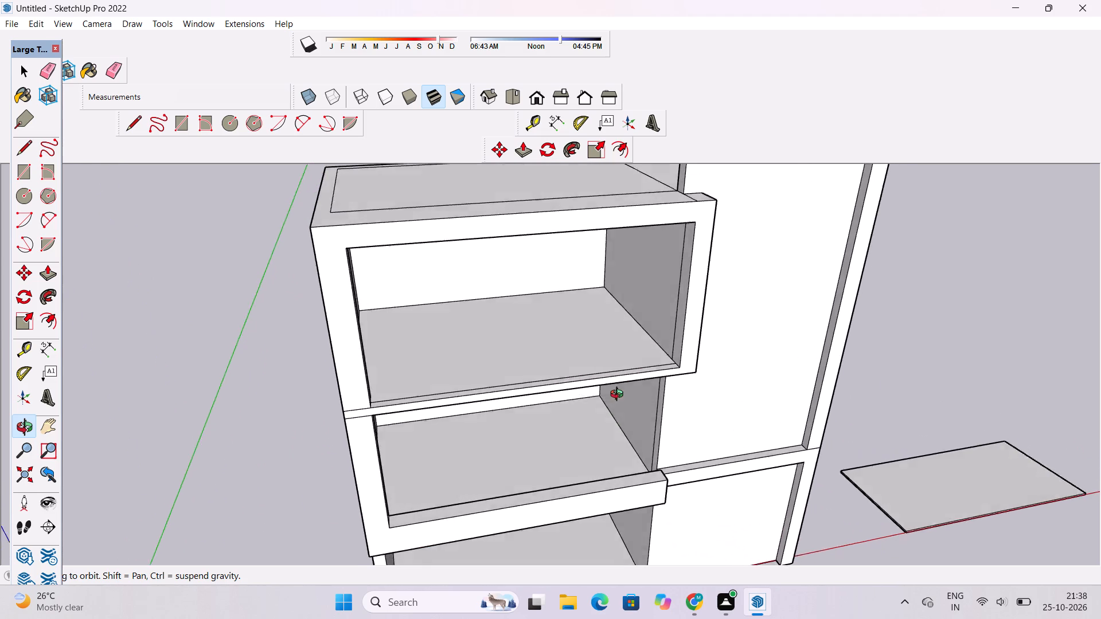
left_click_drag(619, 395, 545, 426)
Place a guide on the top room's floor strip, 24' from the inner side wall next to the tall block.
scroll(559, 403, "up", 4)
left_click_drag(603, 441, 612, 431, "shift")
left_click_drag(616, 426, 669, 445)
scroll(702, 408, "up", 2)
left_click_drag(573, 396, 484, 408, "shift")
left_click_drag(485, 408, 526, 417)
key("t")
scroll(659, 334, "down", 3)
scroll(677, 361, "up", 9)
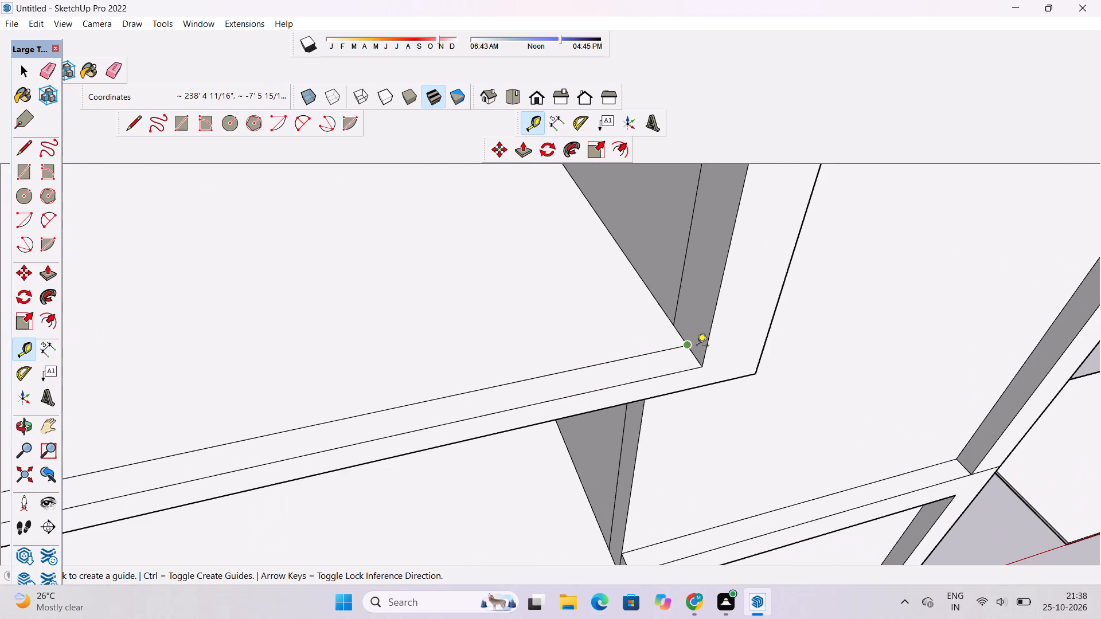
left_click(695, 355)
scroll(695, 355, "down", 11)
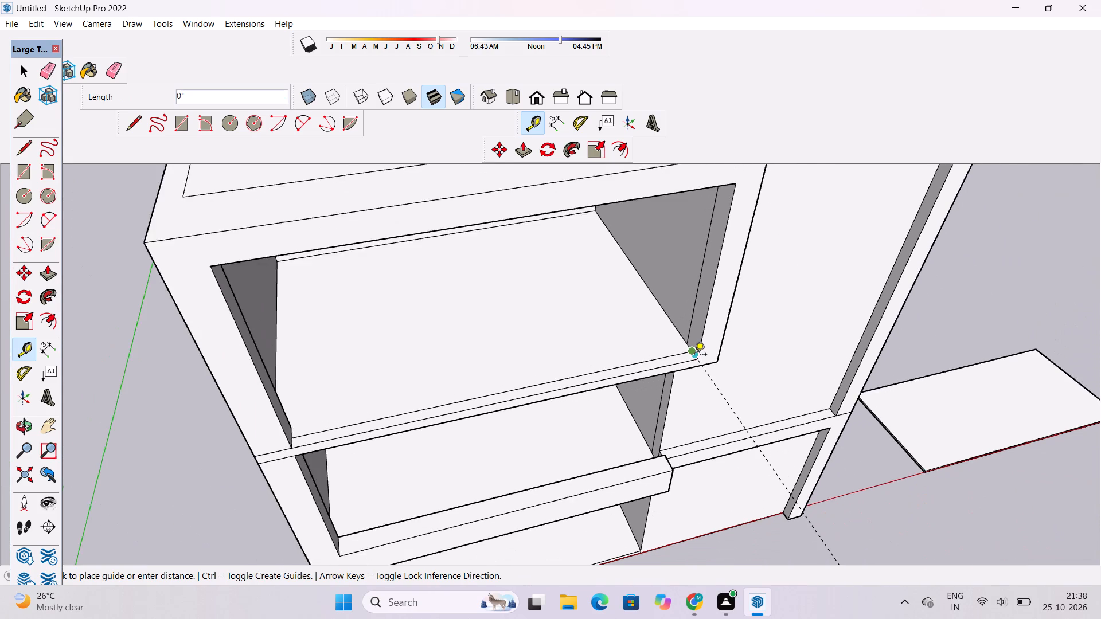
scroll(694, 355, "down", 2)
scroll(639, 373, "up", 1)
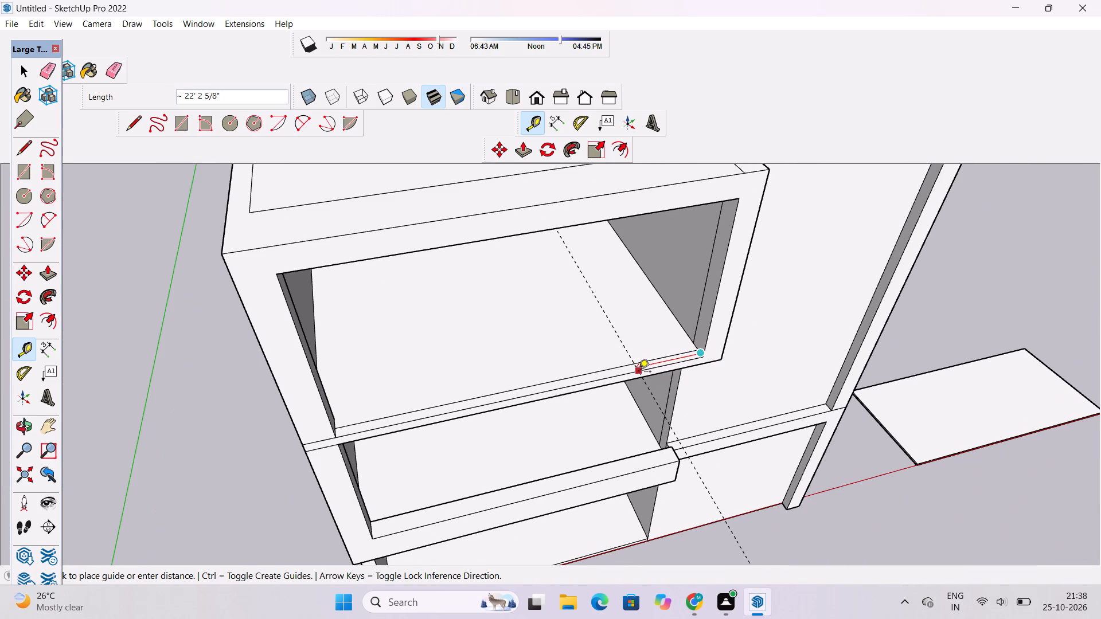
type("24'")
key("Return")
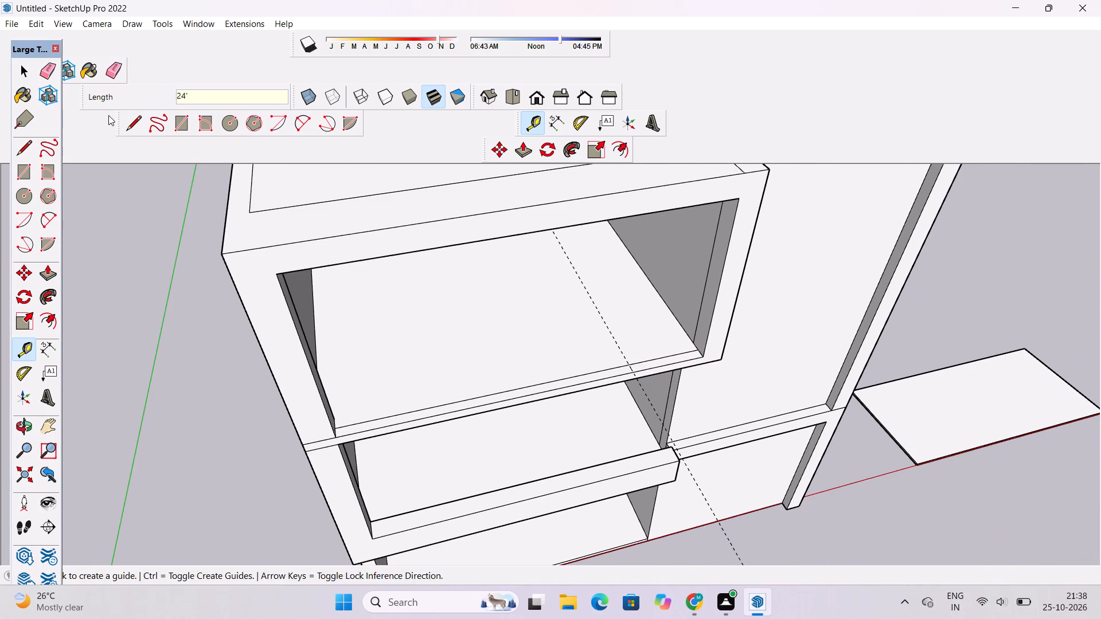
Draw a short line across the floor strip along the 24' guide, and erase the guide.
left_click(127, 122)
scroll(112, 182, "down", 5)
scroll(571, 318, "up", 6)
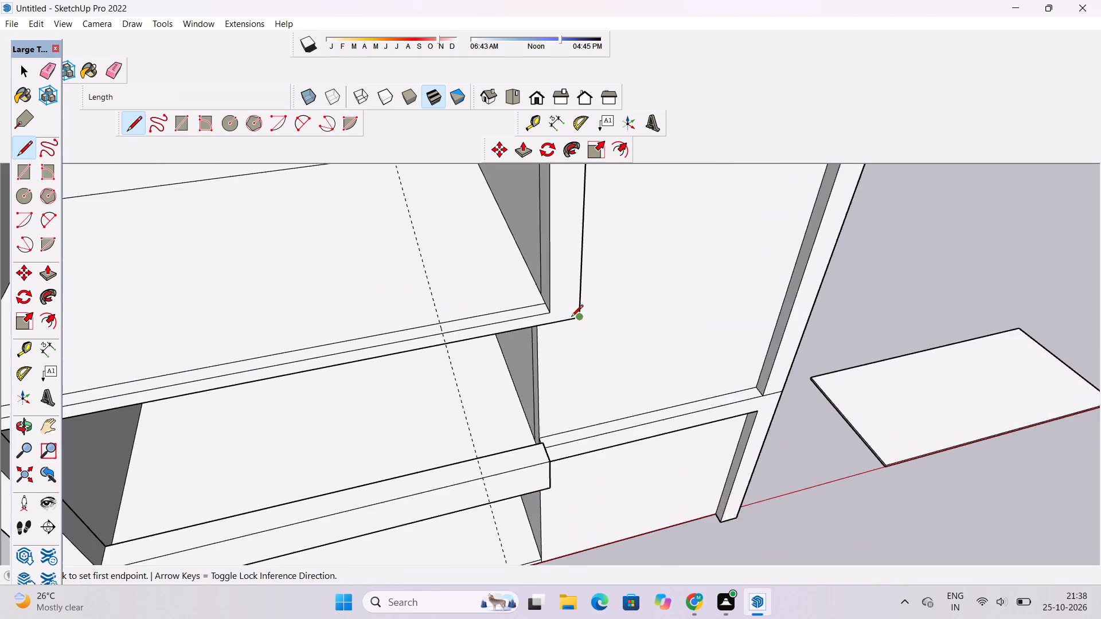
scroll(544, 322, "up", 5)
left_click(368, 322)
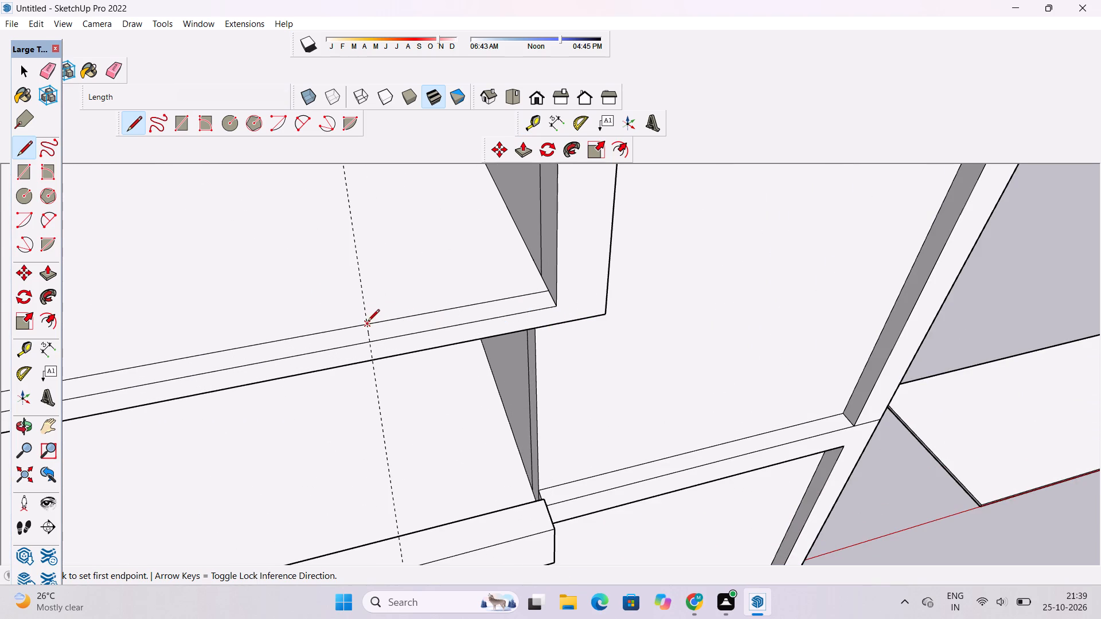
left_click(368, 344)
left_click(107, 73)
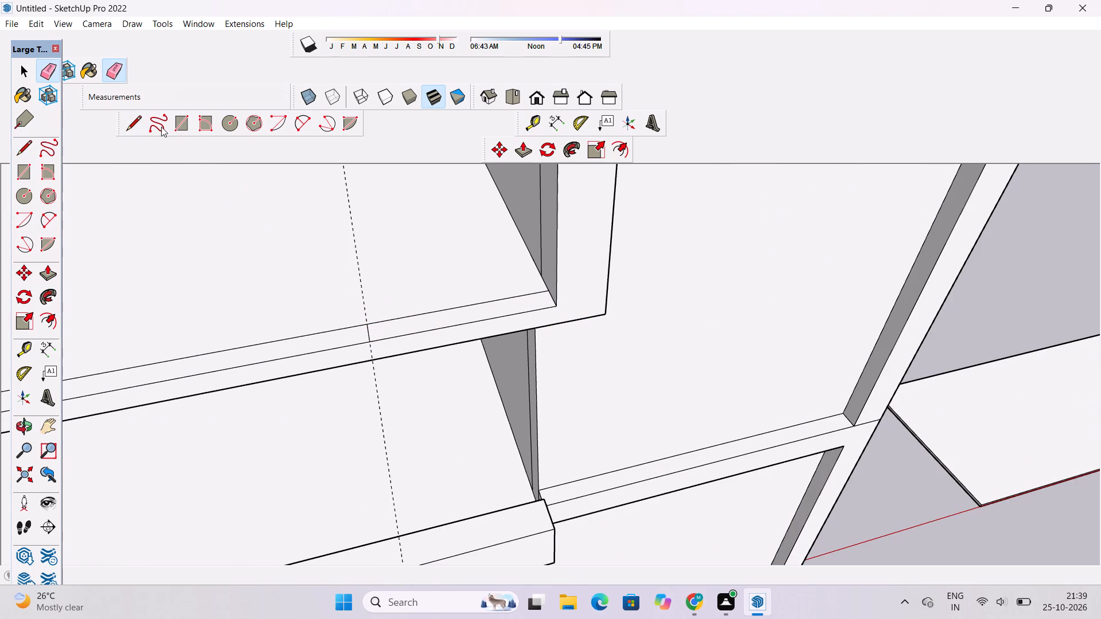
left_click_drag(380, 246, 356, 272)
scroll(409, 270, "down", 14)
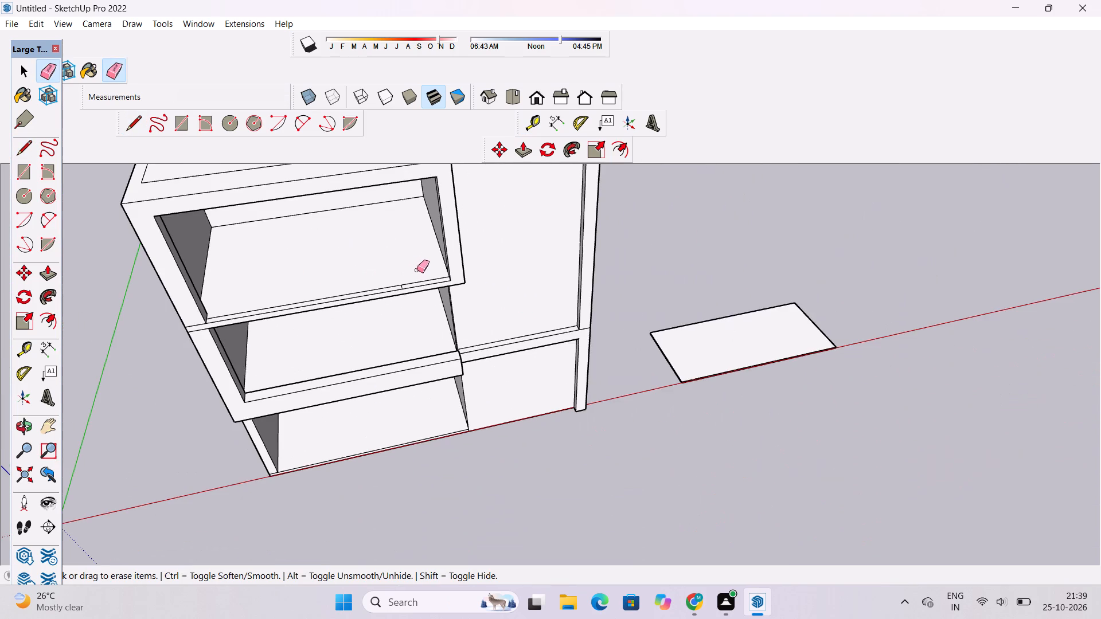
Pull the 24' segment of the top room's floor strip up 11' as a low front wall.
key("o")
left_click_drag(376, 368, 397, 311)
left_click_drag(391, 264, 435, 292)
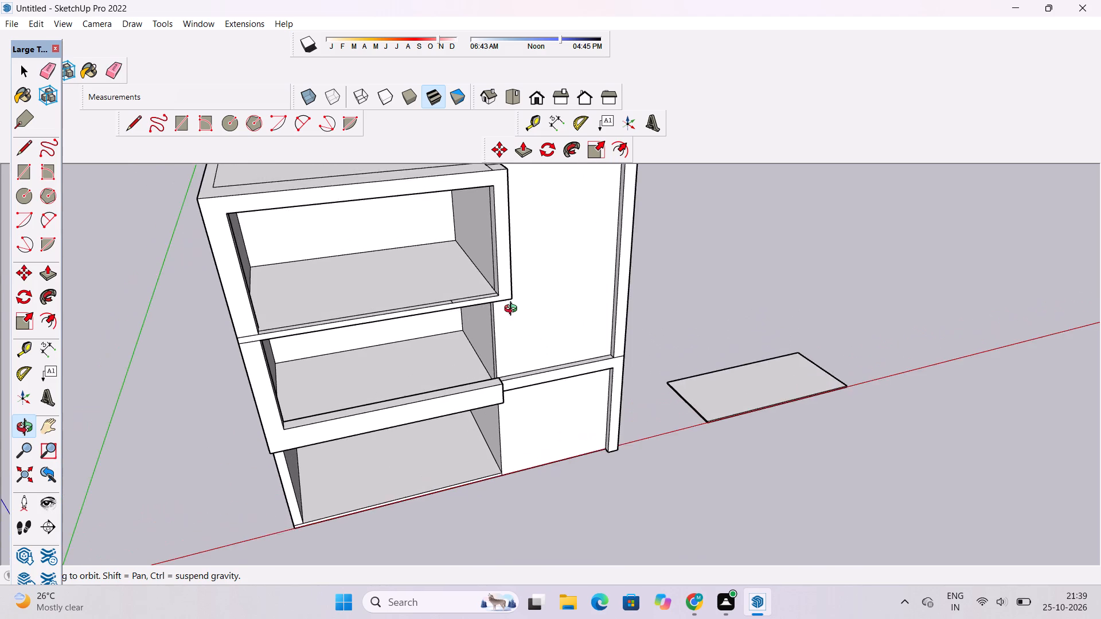
scroll(513, 310, "up", 8)
left_click_drag(442, 301, 497, 324, "shift")
scroll(514, 318, "down", 5, "shift")
left_click_drag(514, 317, 507, 350, "shift")
scroll(507, 346, "down", 4)
left_click_drag(507, 354, 516, 326)
key("p")
scroll(516, 334, "up", 4)
left_click(516, 344)
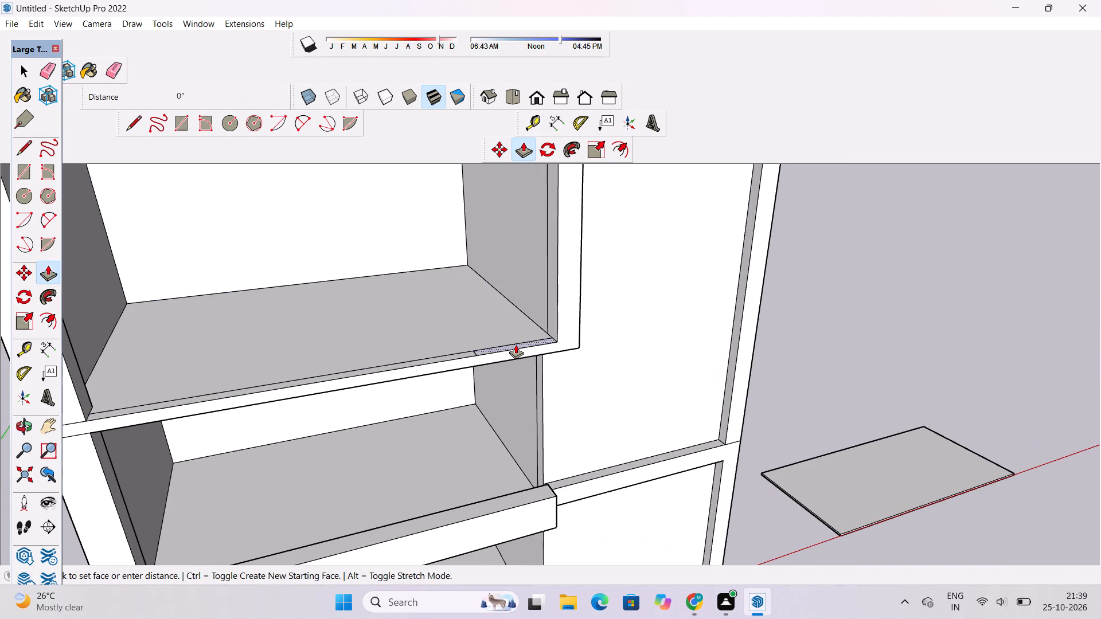
scroll(516, 346, "down", 13)
scroll(516, 345, "up", 4)
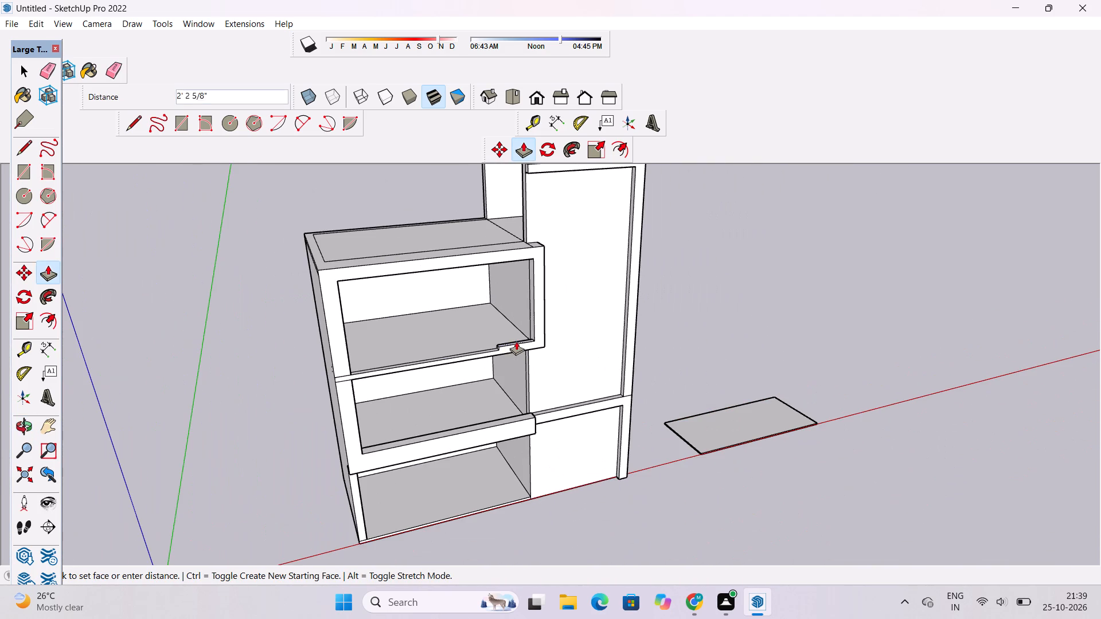
scroll(514, 330, "up", 2)
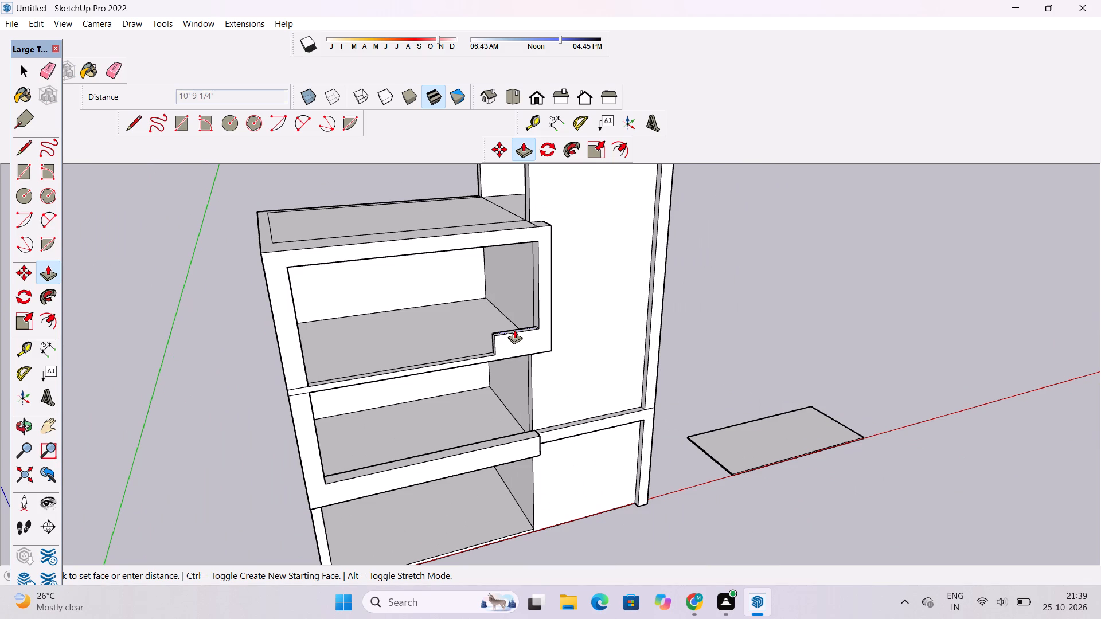
type("11'")
key("Return")
Examine the low front wall and the top room's front frame from several angles, including from below.
key("o")
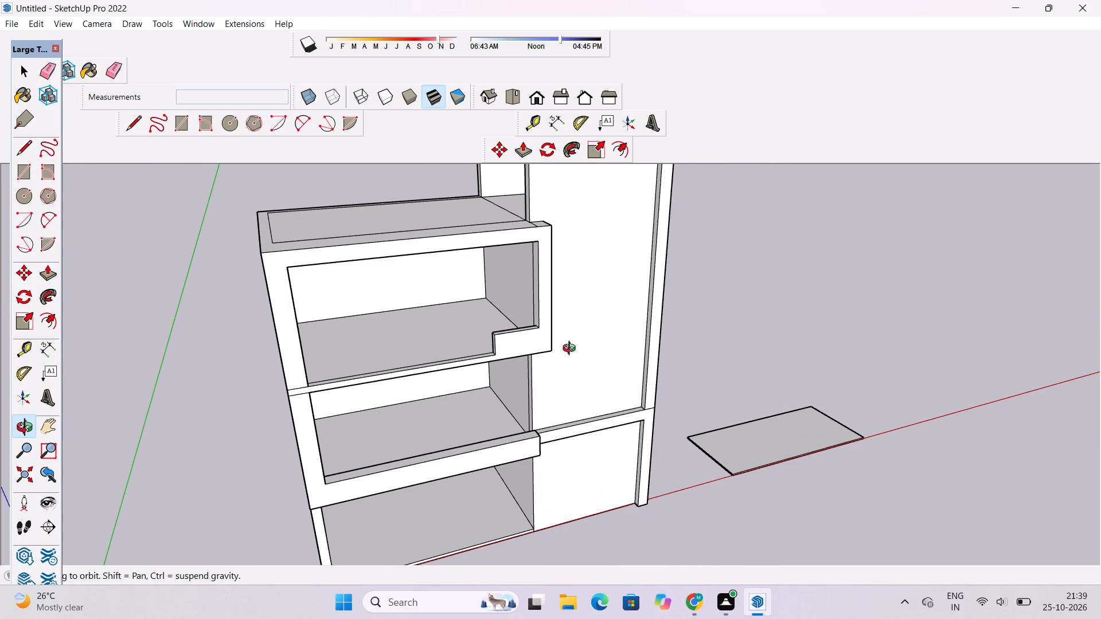
scroll(572, 350, "up", 6)
scroll(572, 350, "down", 4)
left_click_drag(572, 346, 567, 352, "shift")
left_click_drag(549, 336, 463, 286)
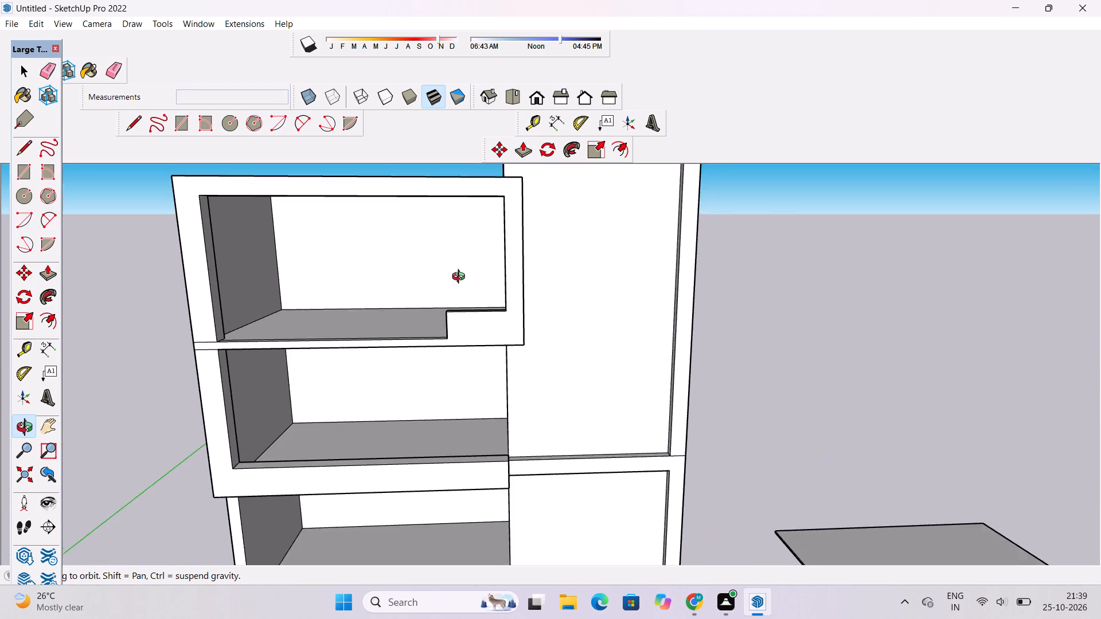
scroll(481, 296, "up", 2)
scroll(486, 283, "down", 5)
left_click_drag(491, 299, 507, 328, "shift")
scroll(507, 327, "down", 3)
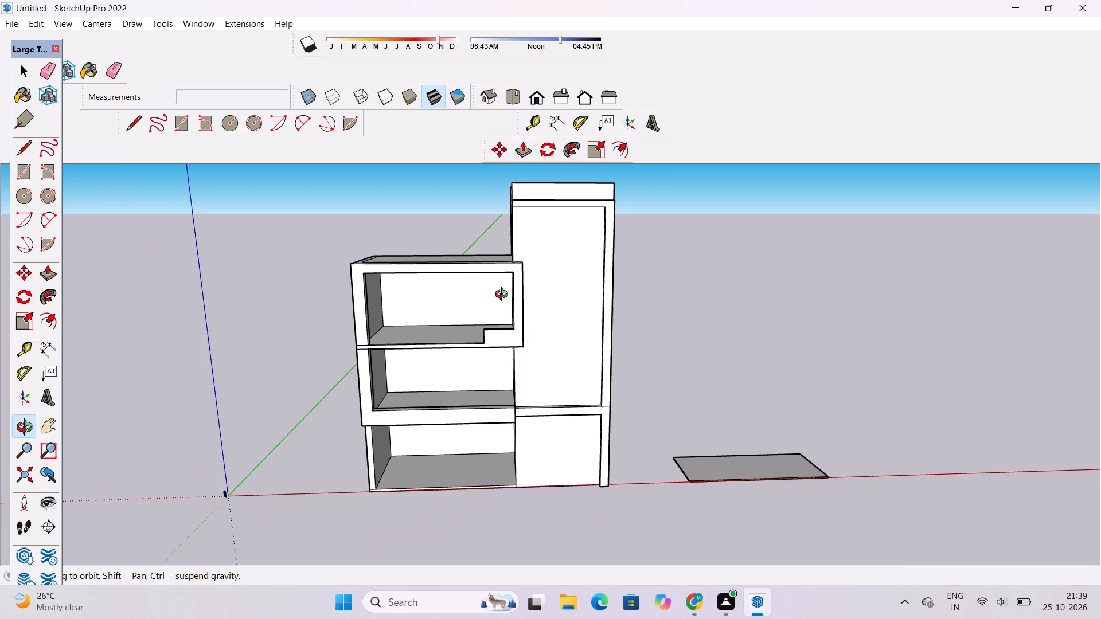
scroll(453, 244, "up", 2)
scroll(409, 281, "down", 1)
left_click_drag(399, 285, 443, 305, "shift")
left_click_drag(462, 315, 446, 274)
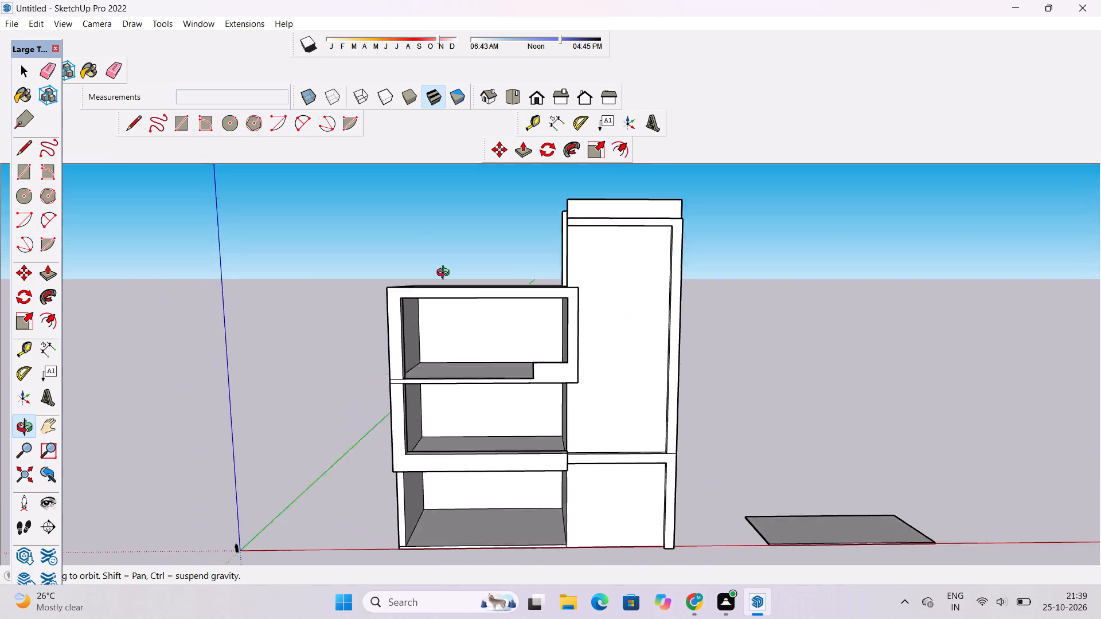
left_click_drag(446, 274, 443, 240)
scroll(478, 293, "up", 4)
left_click_drag(478, 294, 493, 319, "shift")
left_click_drag(493, 319, 485, 278)
scroll(491, 315, "up", 3)
left_click_drag(491, 318, 498, 329, "shift")
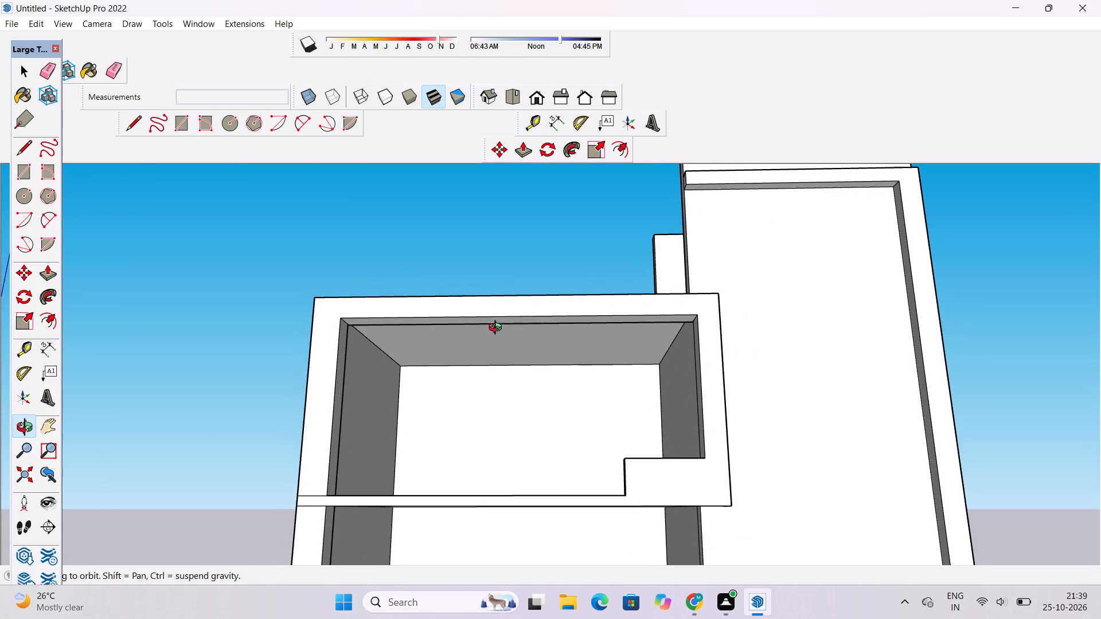
Push/pull the narrow underside face along the top of the top room's front frame by about 5".
key("p")
scroll(507, 324, "up", 3)
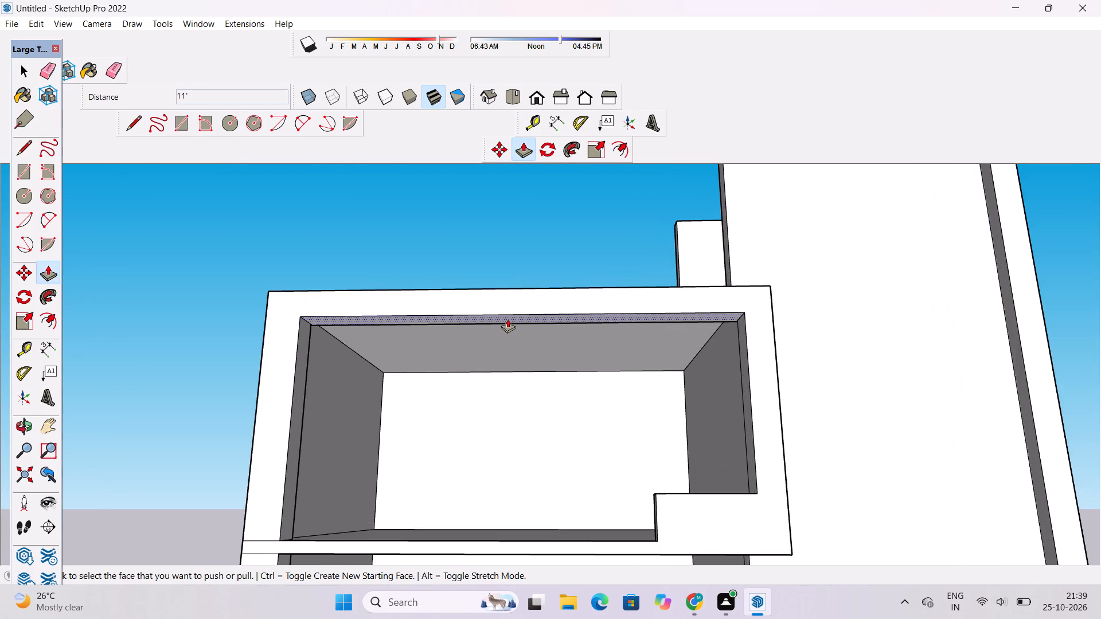
left_click(507, 319)
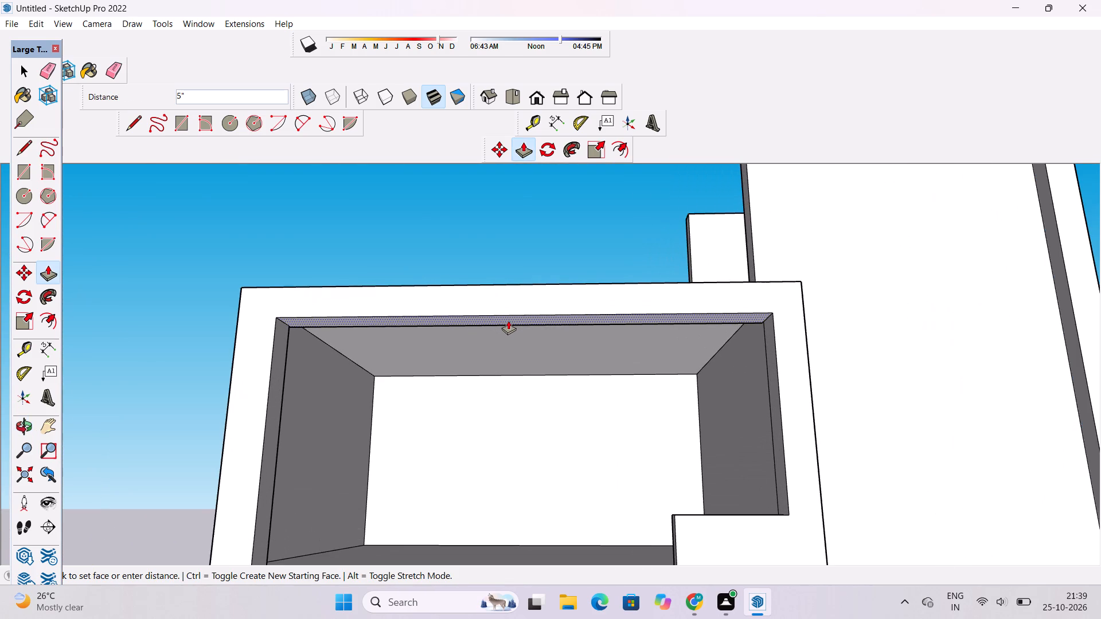
left_click(508, 320)
Examine the whole building's front and the three room openings from several angles.
scroll(498, 312, "down", 4)
key("o")
scroll(490, 245, "down", 7)
left_click_drag(486, 265, 517, 393)
scroll(518, 376, "down", 3)
left_click_drag(518, 383, 513, 351, "shift")
key("space")
left_click(688, 349)
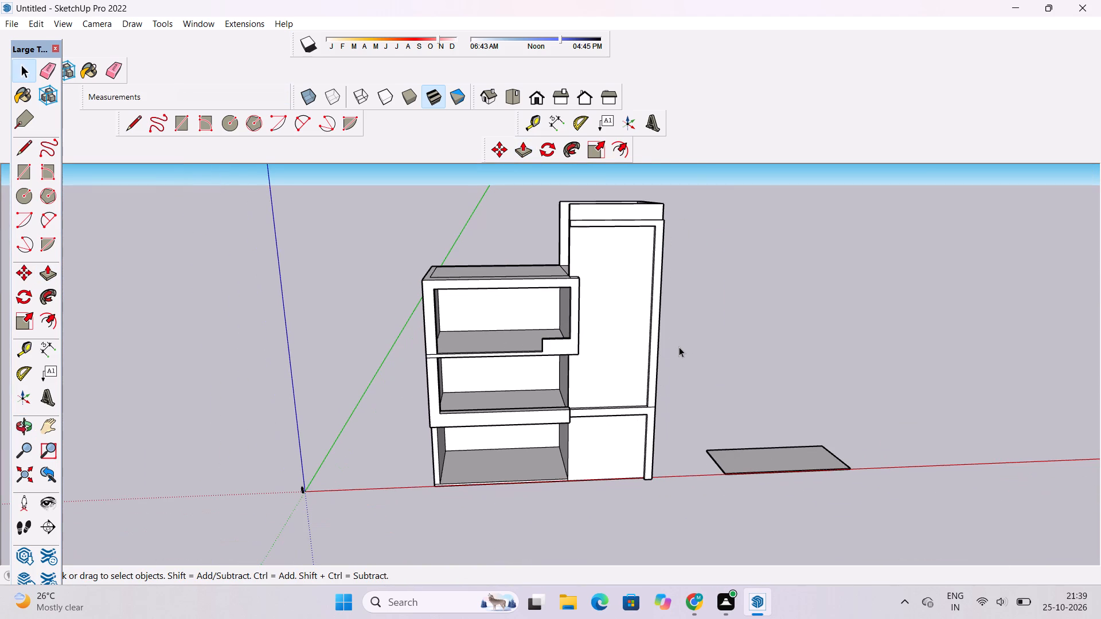
key("o")
scroll(467, 385, "up", 3)
left_click_drag(463, 386, 495, 386)
scroll(506, 386, "down", 2)
left_click_drag(536, 386, 513, 390, "shift")
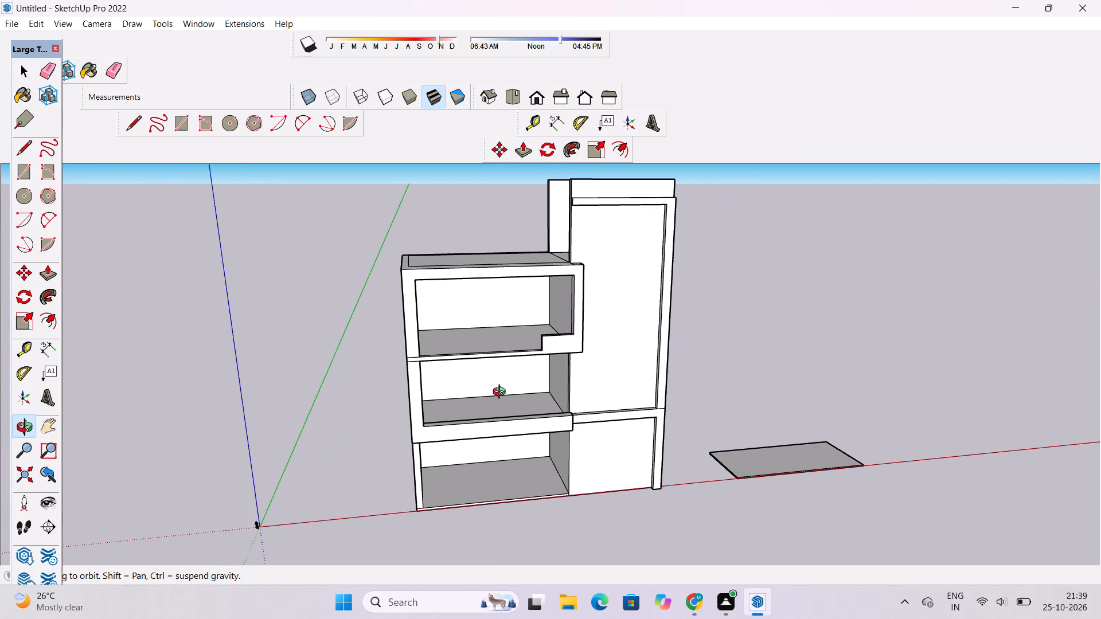
scroll(510, 356, "up", 4)
scroll(544, 330, "down", 3)
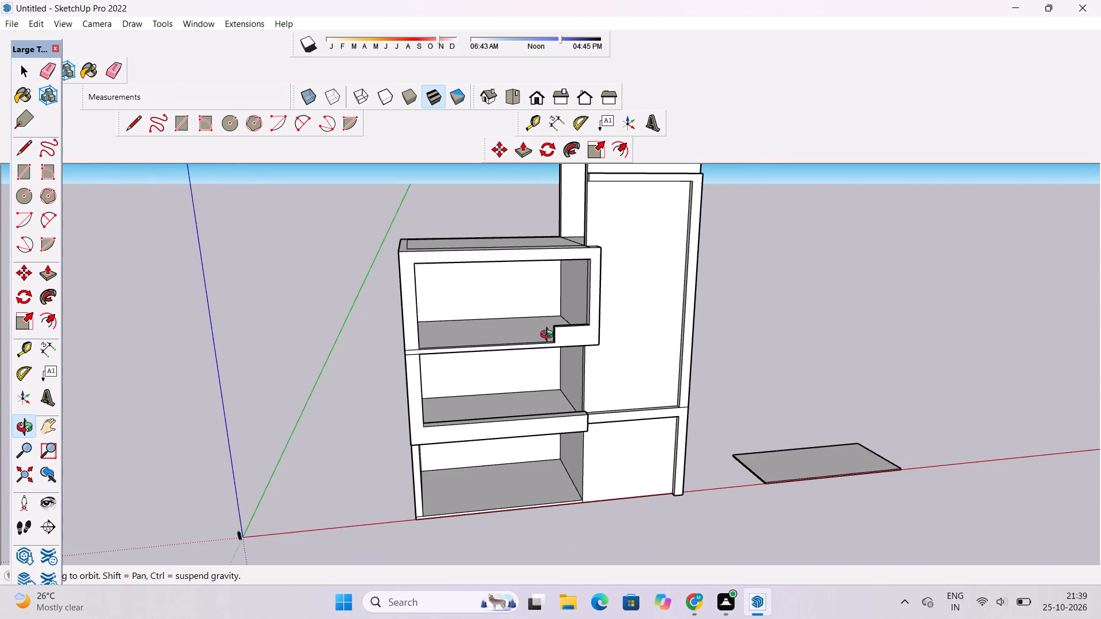
Draw a vertical 3' line on the top room's front face, from the low wall's end down to the slab's bottom edge.
scroll(549, 336, "up", 2)
left_click_drag(550, 336, 557, 351, "shift")
scroll(564, 362, "up", 5)
left_click_drag(564, 363, 565, 370, "shift")
scroll(567, 371, "up", 4)
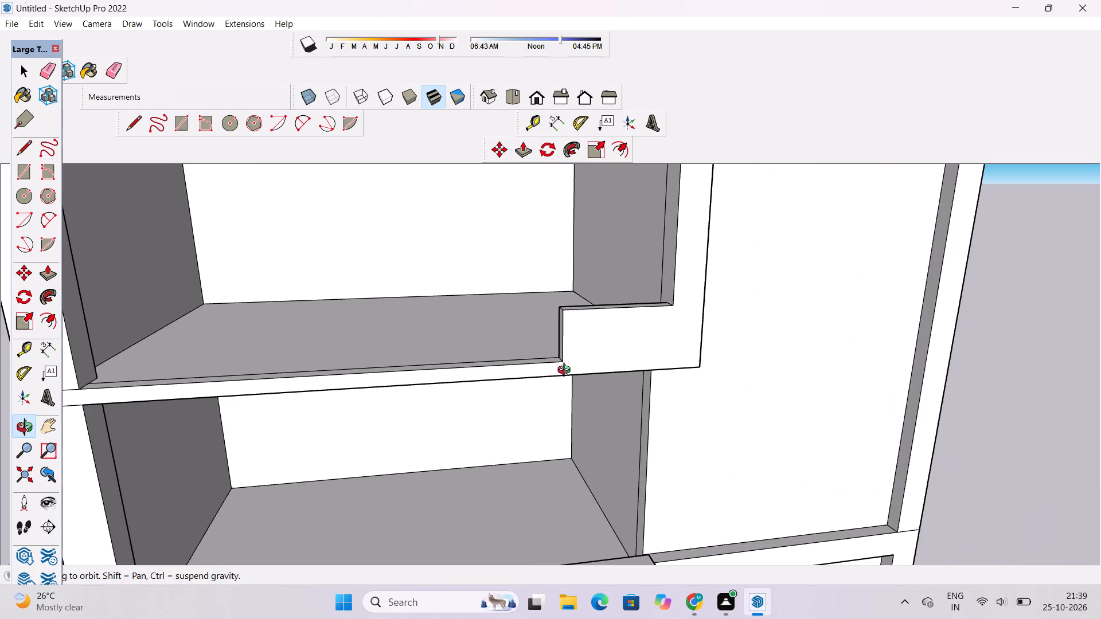
key("l")
scroll(567, 377, "up", 4)
scroll(563, 364, "down", 1)
scroll(556, 351, "up", 2)
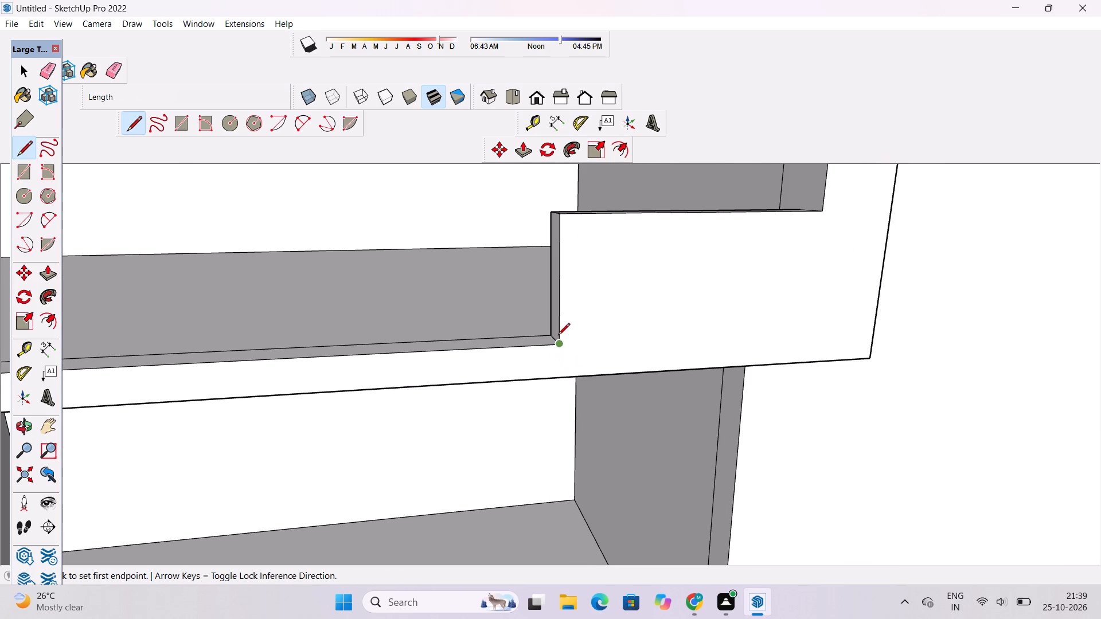
left_click(559, 343)
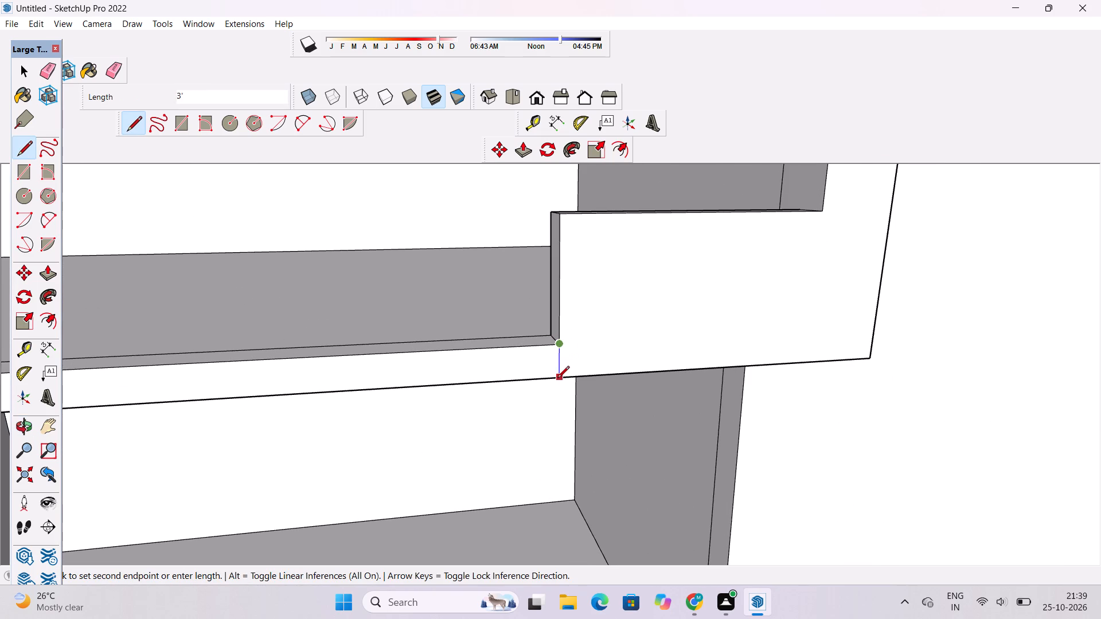
left_click(557, 379)
Place a guide on the top room's floor, 3' 6" behind the floor strip's inner edge, through the side frame's inner corner.
scroll(588, 402, "down", 16)
key("o")
scroll(580, 392, "up", 6)
left_click_drag(577, 402, 572, 387, "shift")
left_click_drag(572, 386, 570, 414)
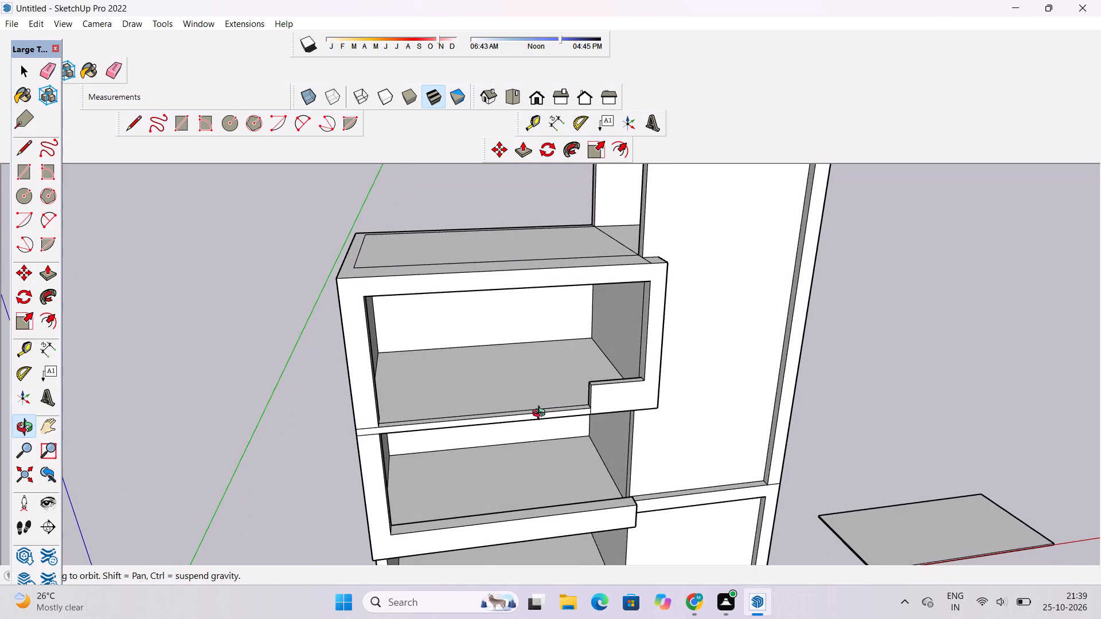
scroll(541, 413, "up", 1, "shift")
left_click_drag(541, 413, 552, 424, "shift")
left_click_drag(552, 426, 511, 426)
scroll(361, 441, "up", 1)
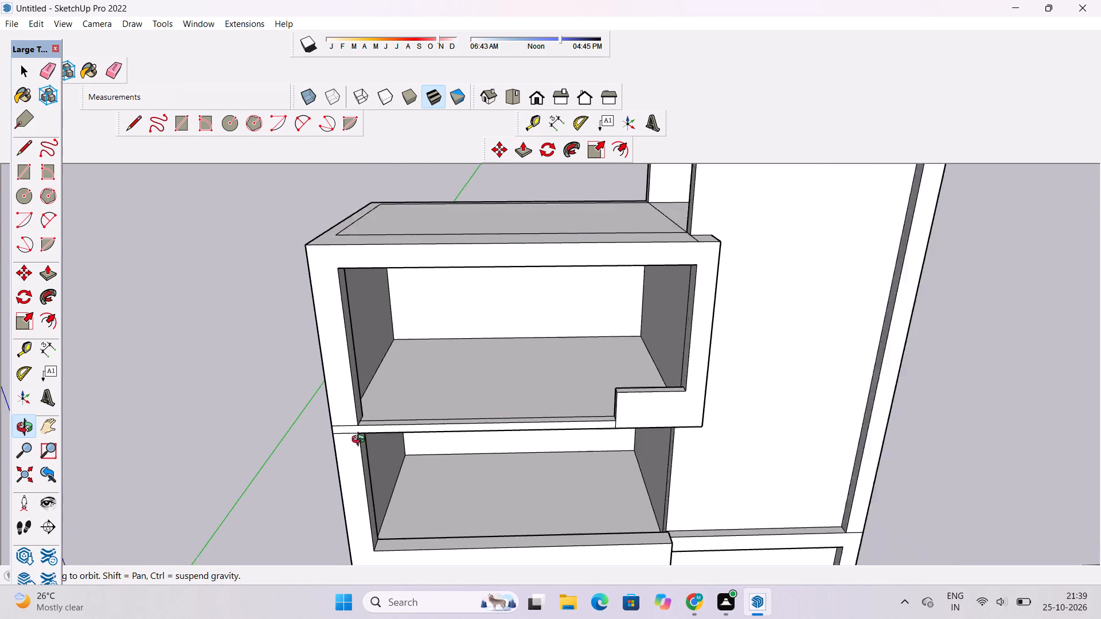
scroll(361, 441, "up", 2)
left_click_drag(378, 433, 401, 452, "shift")
scroll(529, 421, "up", 3)
scroll(529, 421, "down", 2)
left_click_drag(529, 421, 532, 446)
scroll(535, 448, "up", 1)
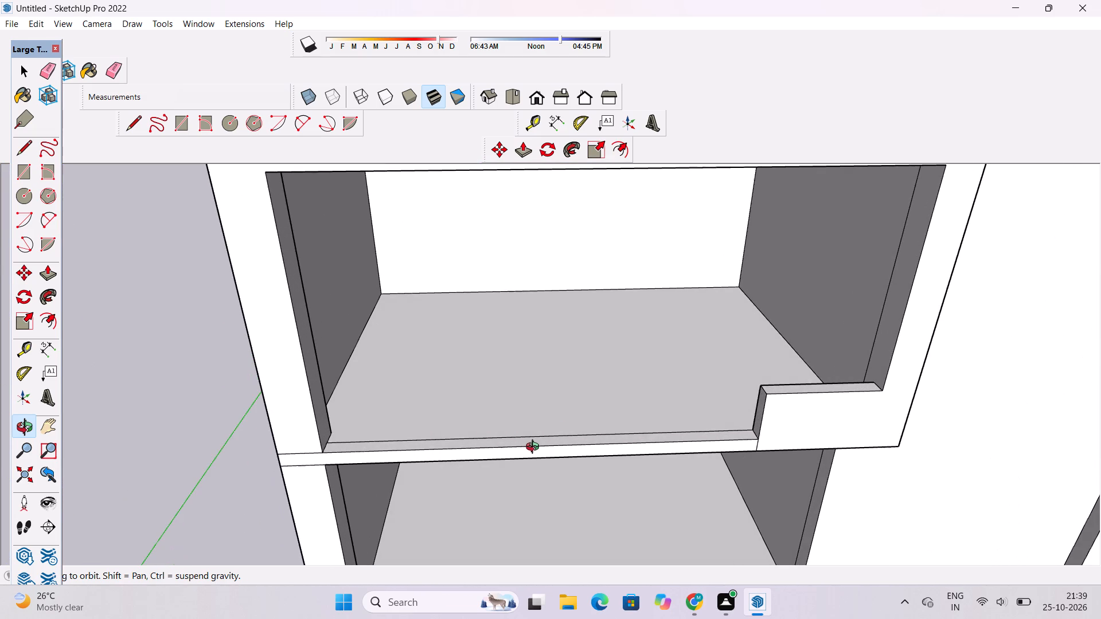
scroll(535, 448, "up", 1)
key("t")
scroll(545, 431, "up", 3)
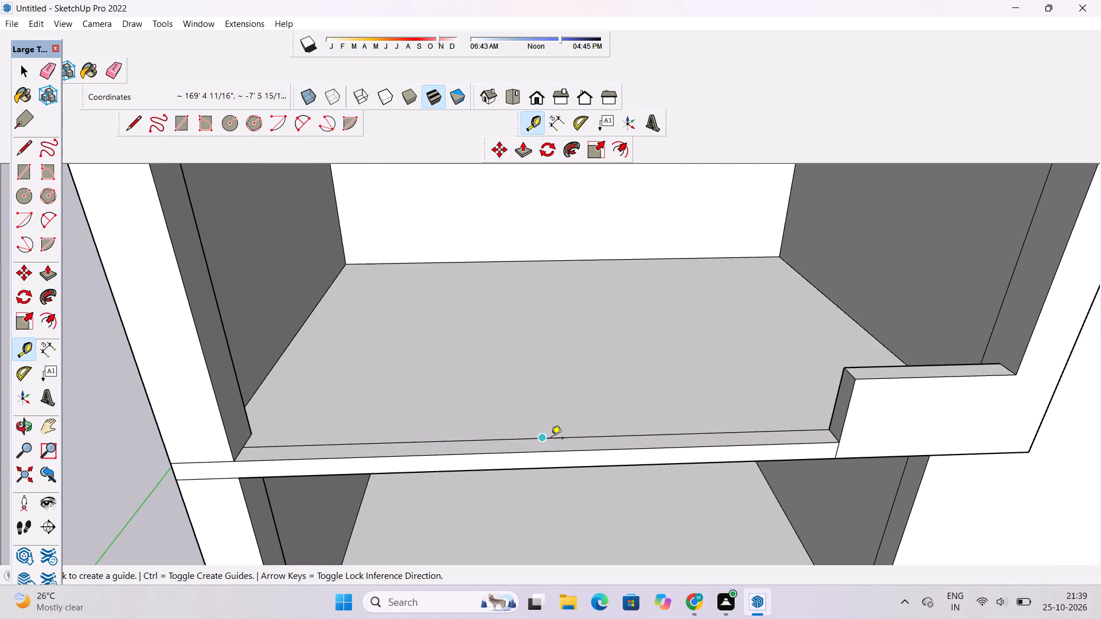
left_click(628, 435)
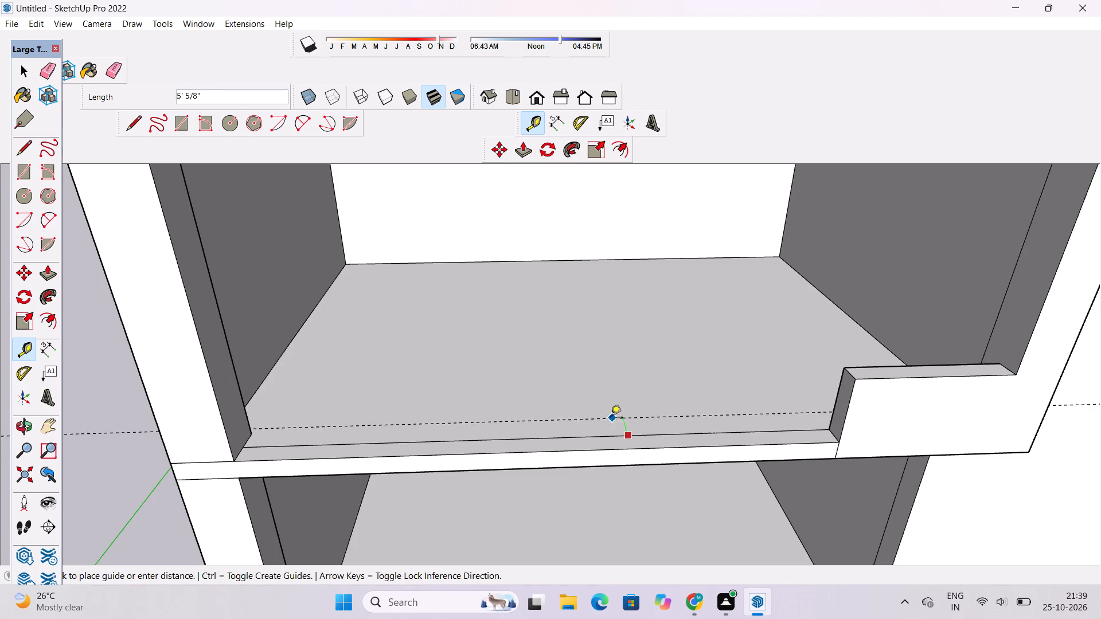
scroll(256, 435, "up", 4)
left_click(253, 433)
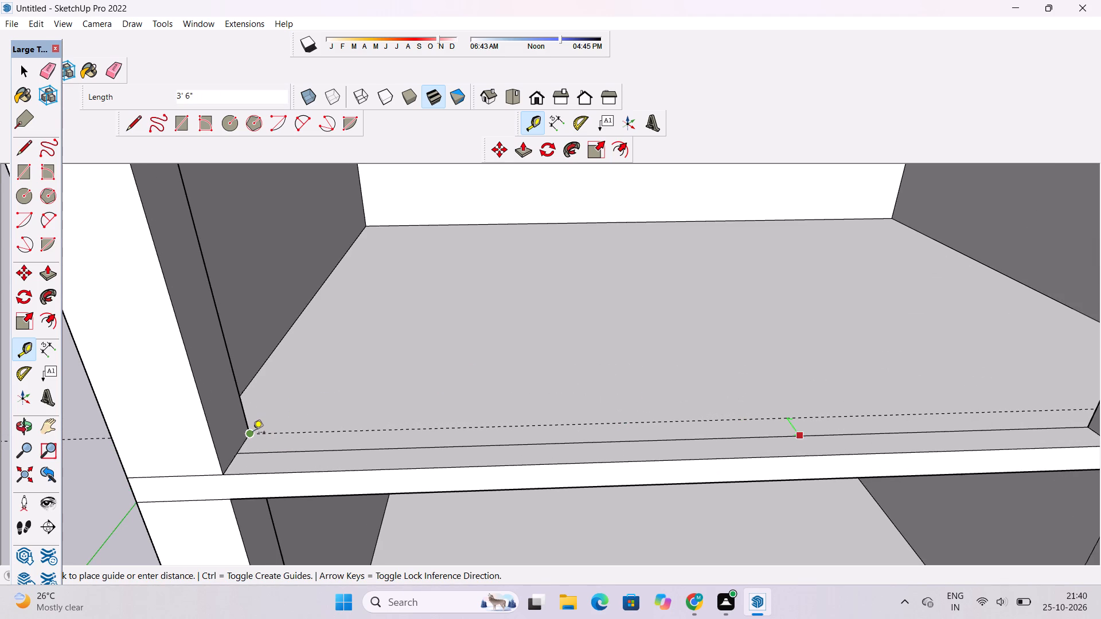
Draw a 114' line along the guide across the top room's floor.
scroll(314, 426, "down", 9)
key("l")
scroll(336, 422, "up", 5)
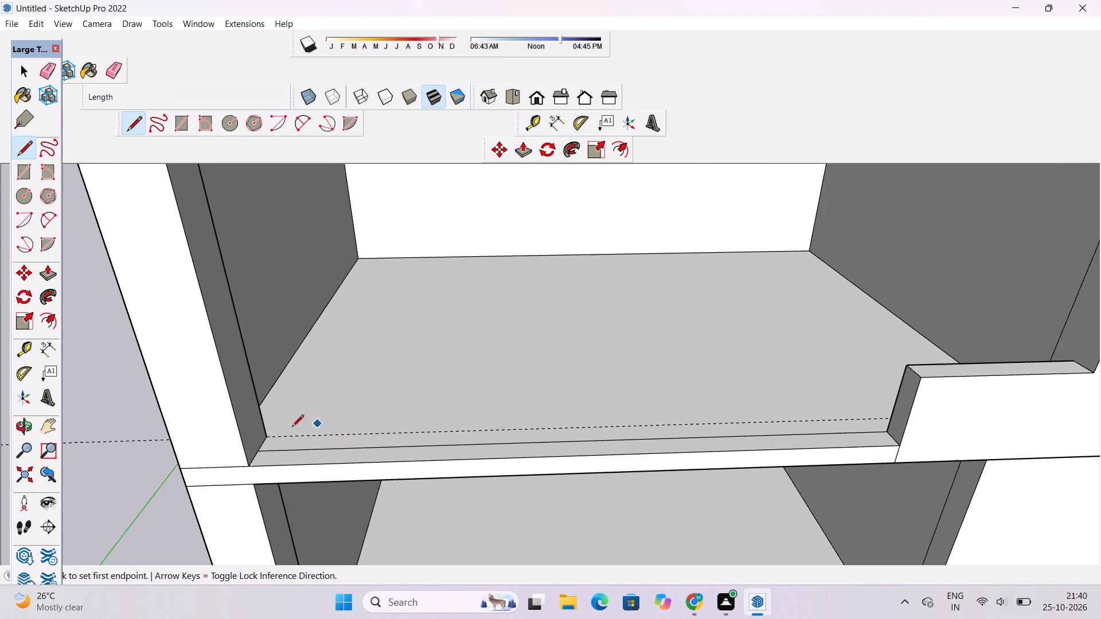
scroll(267, 436, "up", 5)
left_click(267, 436)
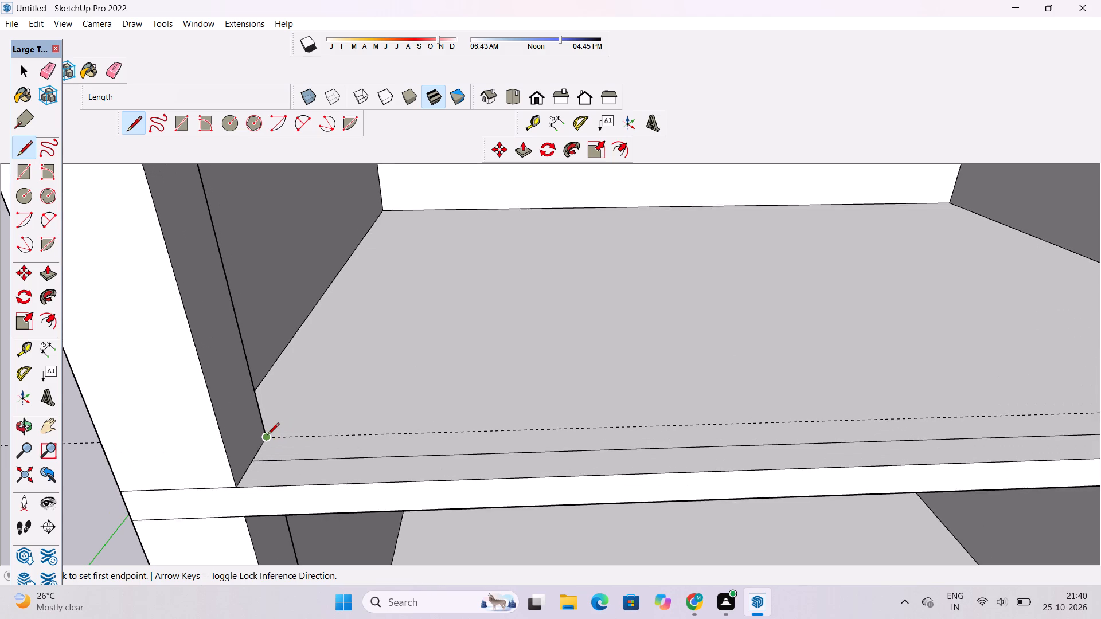
scroll(310, 436, "down", 8)
key("o")
left_click_drag(316, 442, 417, 461)
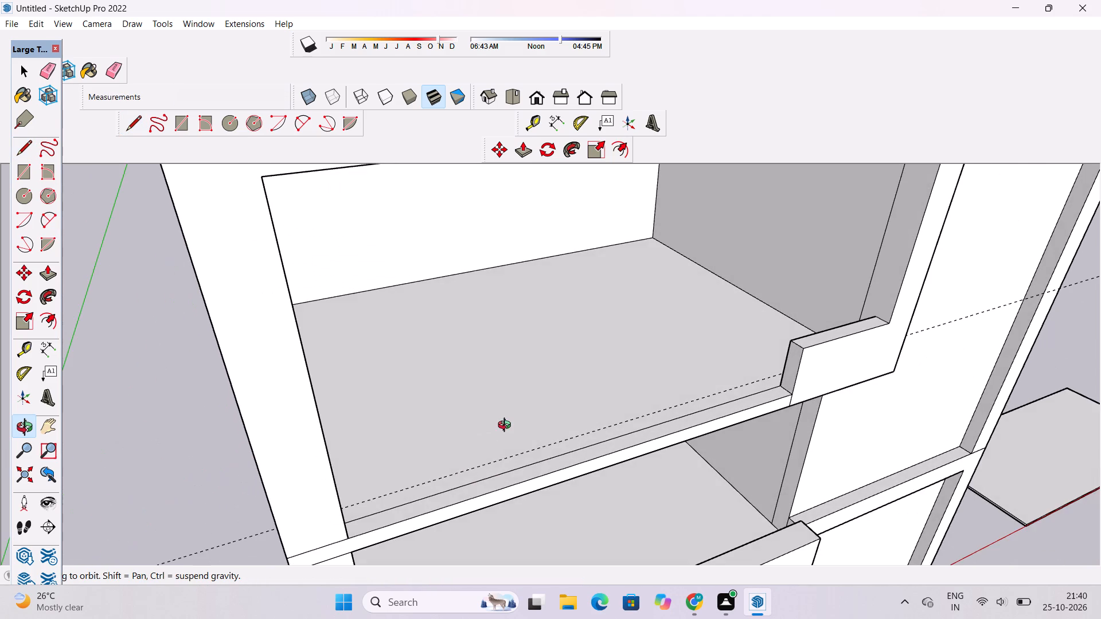
left_click_drag(512, 406, 406, 487, "shift")
scroll(431, 476, "up", 9)
left_click_drag(428, 472, 488, 475)
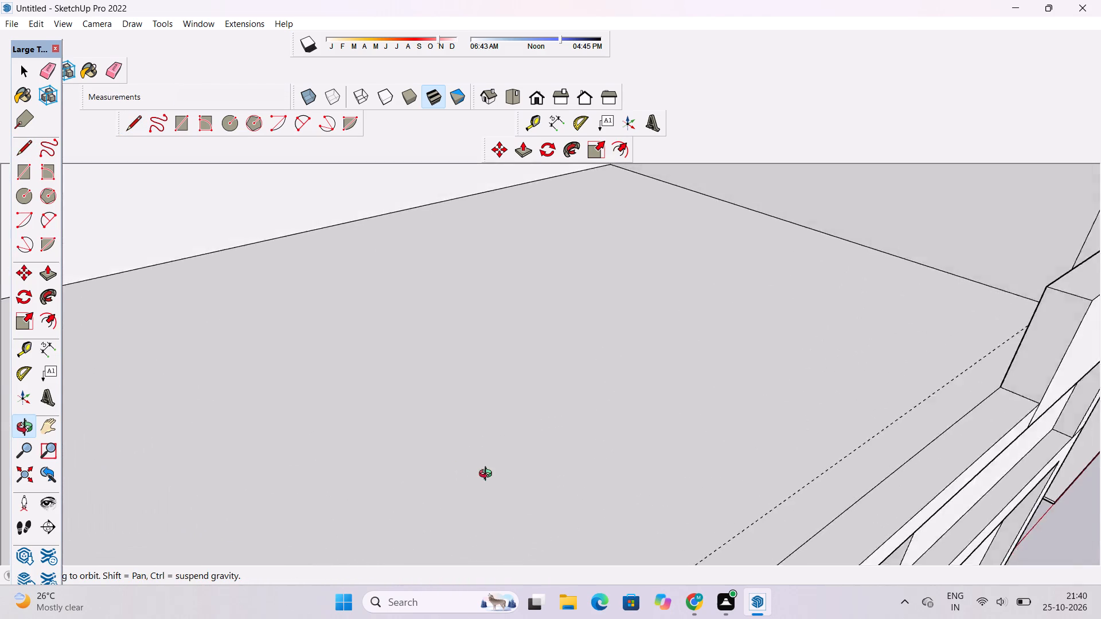
left_click_drag(488, 475, 598, 472)
left_click_drag(673, 424, 577, 452, "shift")
key("l")
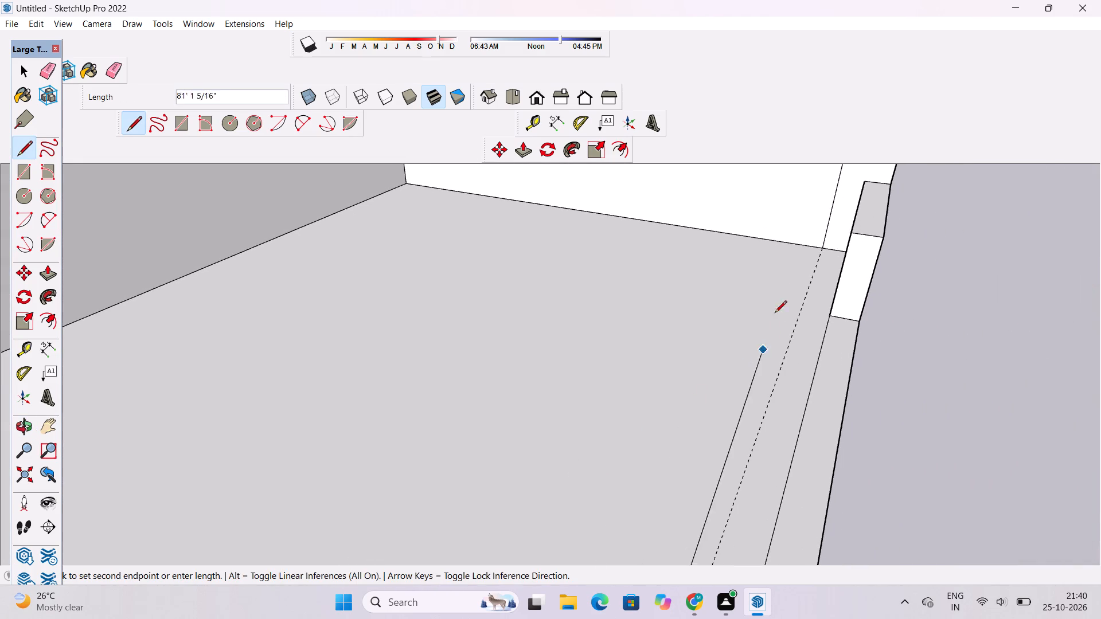
left_click(820, 250)
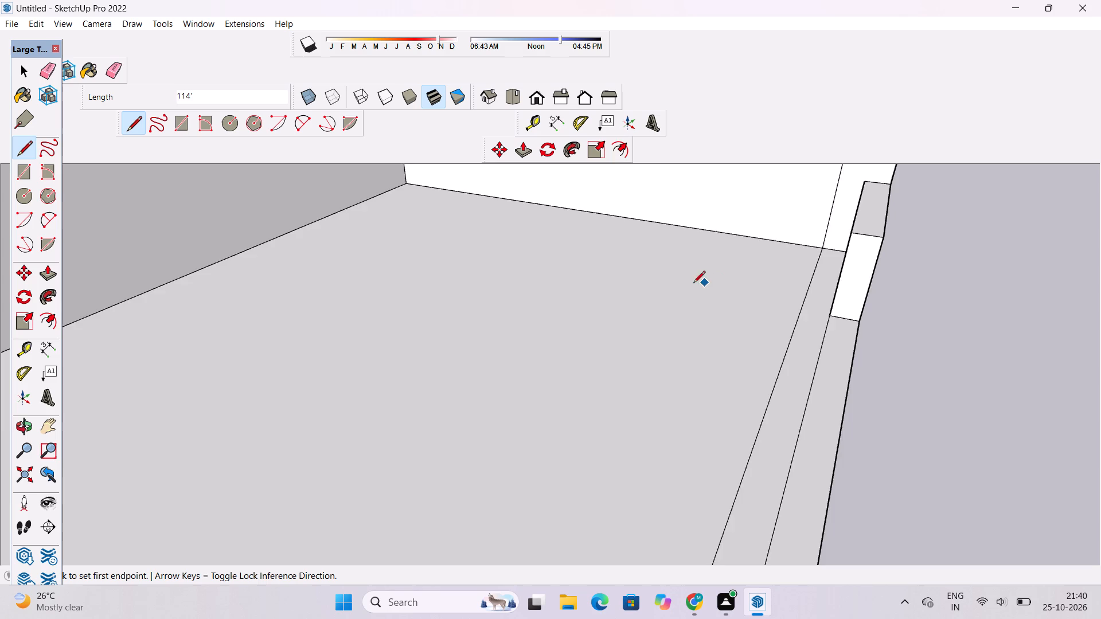
Erase the guide along the top room's new floor line.
scroll(691, 284, "down", 20)
scroll(691, 284, "down", 8)
key("o")
left_click_drag(793, 324, 705, 308)
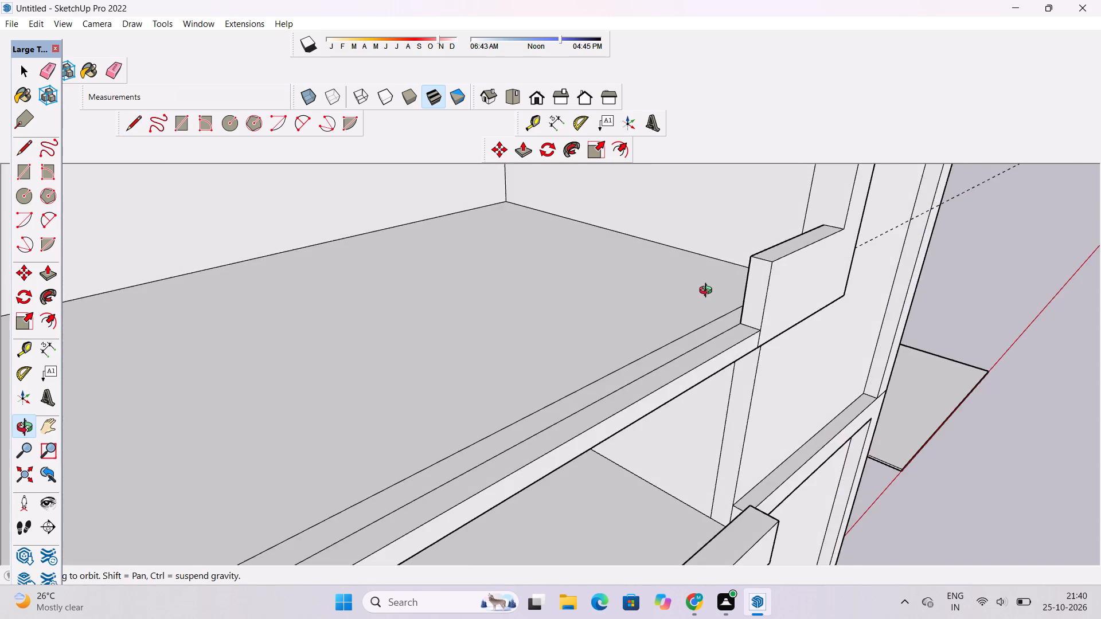
scroll(710, 292, "down", 13)
left_click_drag(735, 311, 674, 319)
key("e")
left_click_drag(361, 400, 365, 432)
scroll(326, 433, "down", 4)
key("o")
scroll(556, 398, "up", 2)
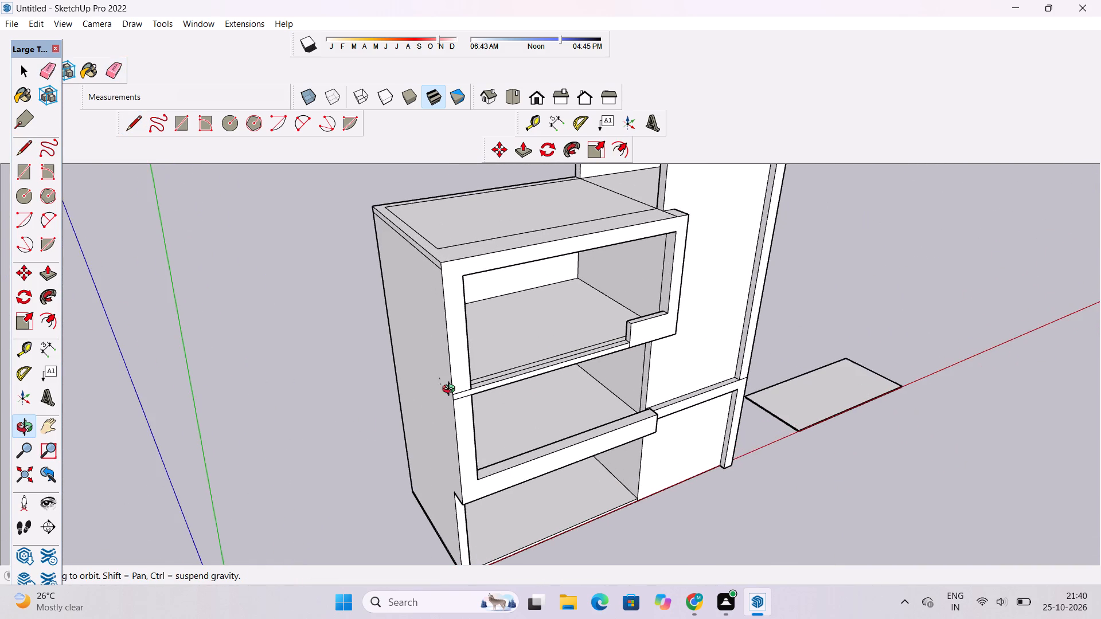
scroll(451, 390, "up", 4)
left_click_drag(449, 393, 446, 403, "shift")
scroll(430, 403, "up", 4)
key("e")
left_click_drag(421, 363, 427, 381)
left_click_drag(428, 365, 434, 381)
left_click_drag(432, 358, 430, 386)
left_click_drag(430, 384, 435, 393)
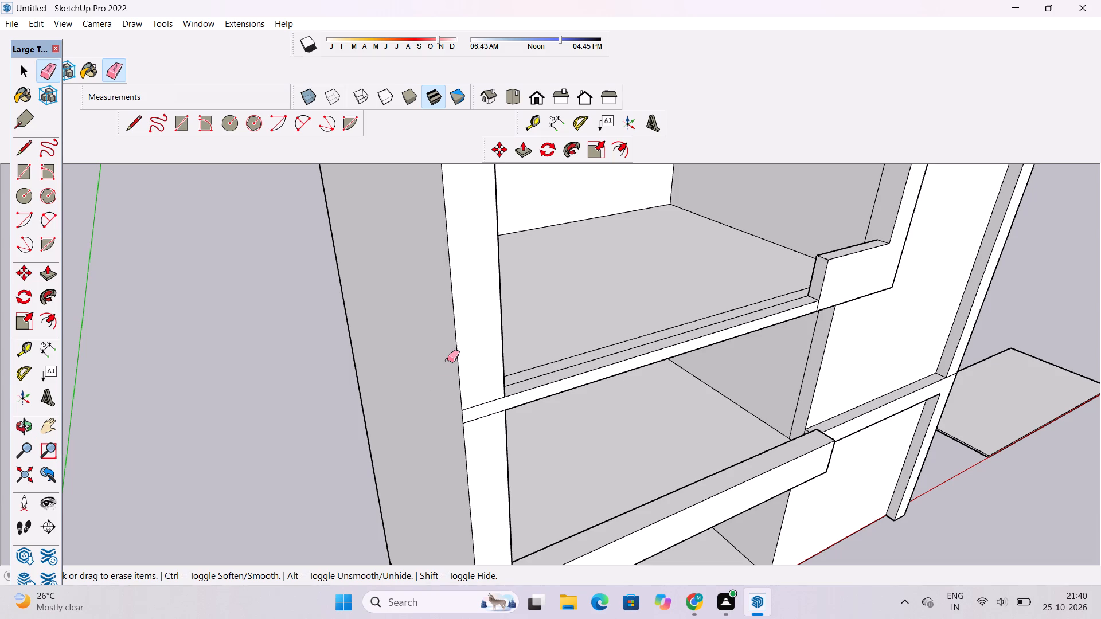
Examine the two parallel floor strips and the low wall at the top room's front opening.
key("o")
scroll(450, 358, "down", 6)
left_click_drag(546, 374, 503, 391, "shift")
left_click_drag(500, 393, 346, 415)
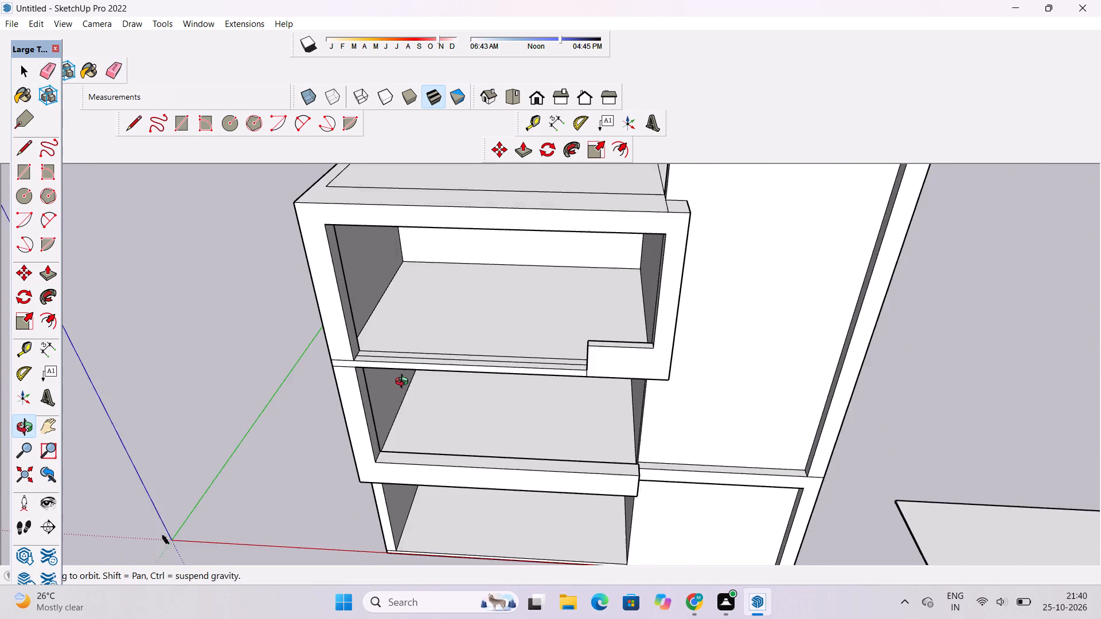
scroll(404, 383, "up", 2)
left_click_drag(404, 373, 411, 376, "shift")
left_click_drag(368, 347, 397, 367, "shift")
left_click_drag(409, 374, 423, 379)
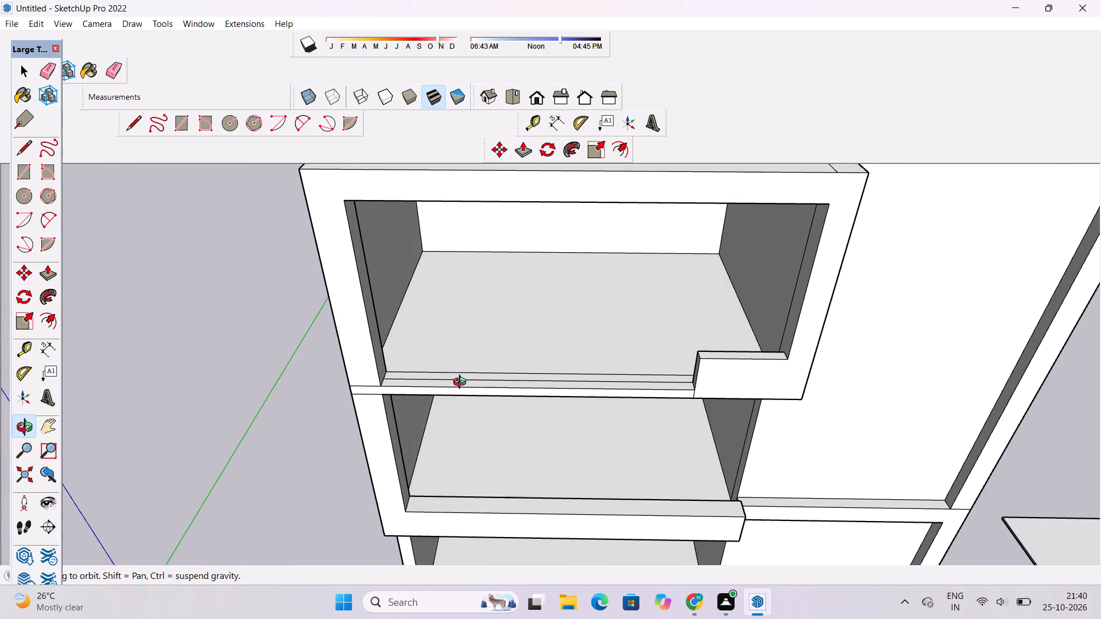
scroll(462, 383, "up", 2)
left_click_drag(462, 382, 443, 397, "shift")
left_click_drag(438, 399, 477, 404)
left_click_drag(480, 406, 490, 420, "shift")
left_click_drag(490, 420, 483, 401)
left_click_drag(483, 401, 481, 412, "shift")
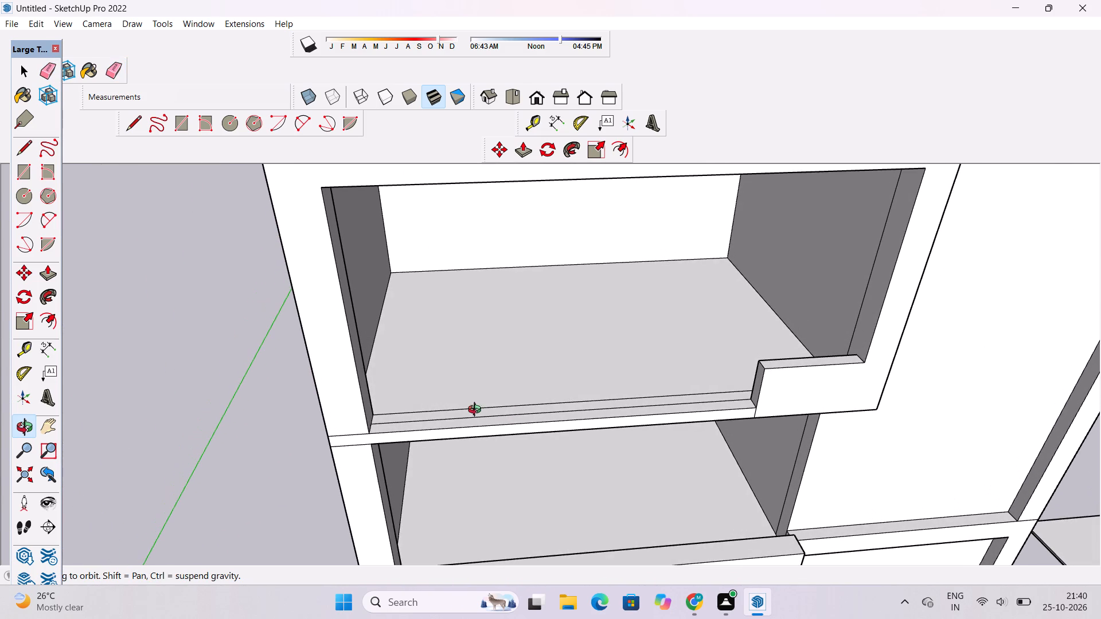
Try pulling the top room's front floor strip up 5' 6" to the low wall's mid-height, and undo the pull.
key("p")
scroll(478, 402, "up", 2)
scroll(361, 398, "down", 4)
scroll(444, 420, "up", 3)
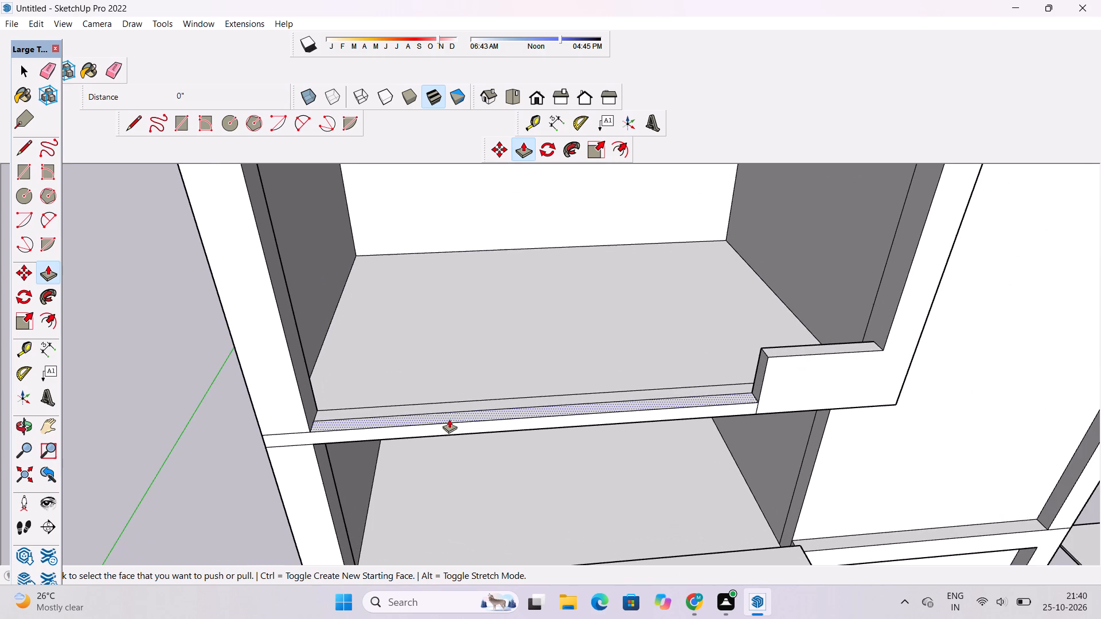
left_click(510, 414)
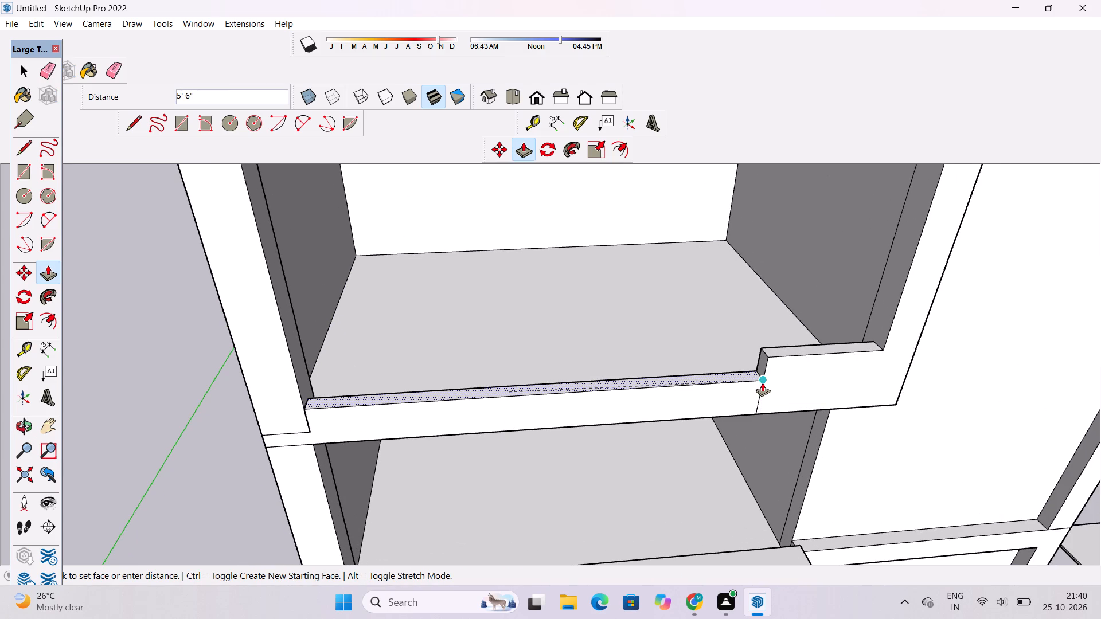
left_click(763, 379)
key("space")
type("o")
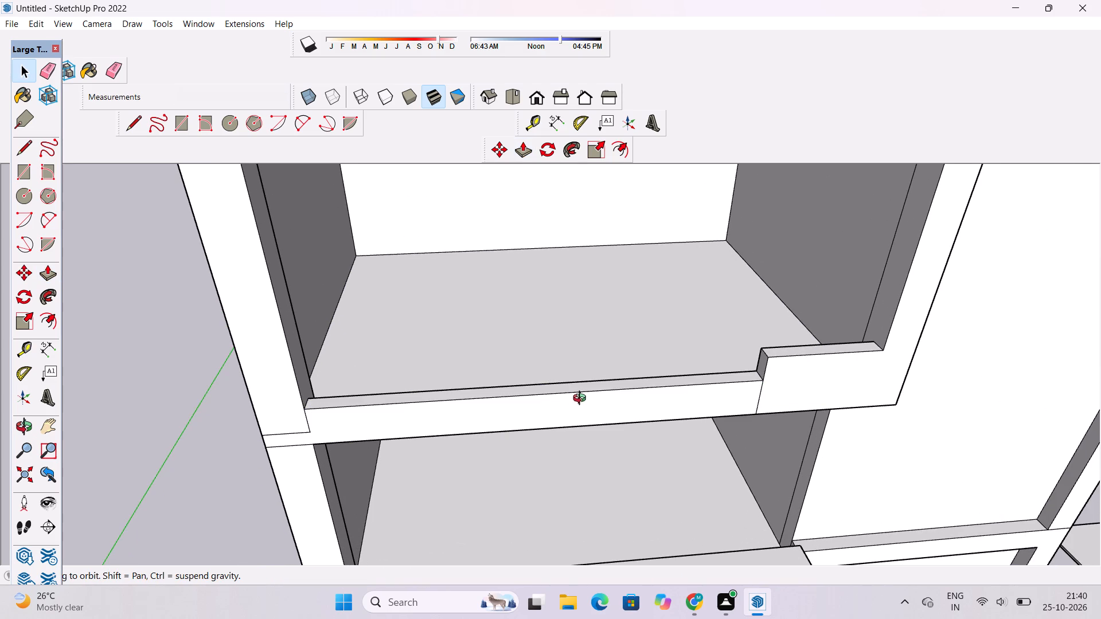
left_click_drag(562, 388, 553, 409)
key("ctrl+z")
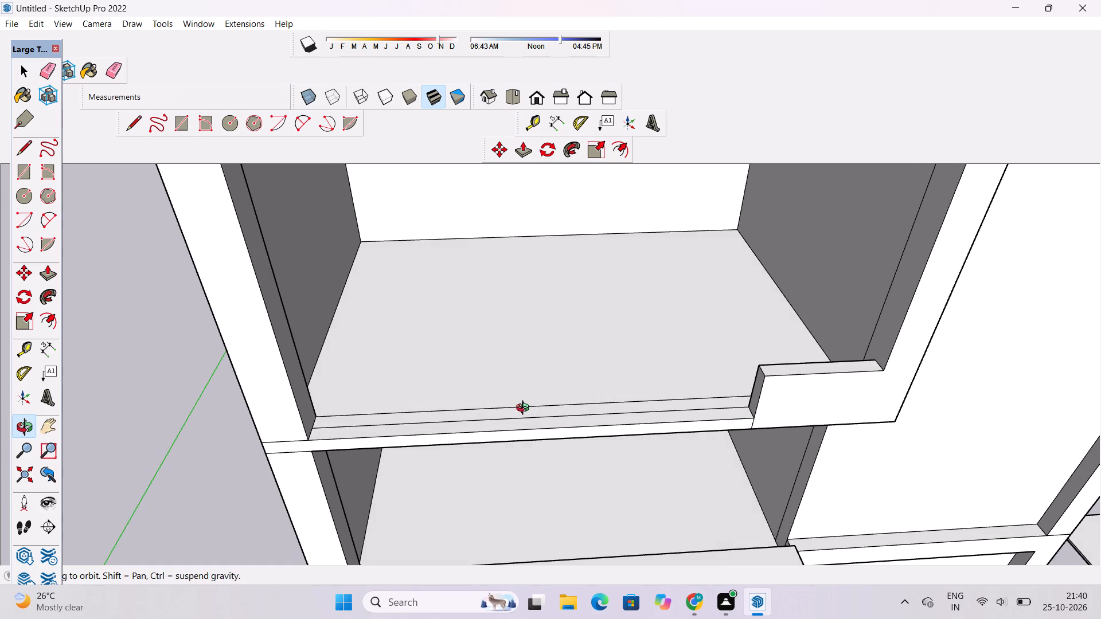
Pull the rear of the two floor strips at the top room's opening up 5' 6" to the low wall's mid-height.
left_click_drag(514, 410, 524, 431, "shift")
scroll(500, 428, "up", 1)
left_click(499, 428, "shift")
left_click_drag(502, 436, 520, 438)
left_click(524, 435, "shift")
left_click(526, 437)
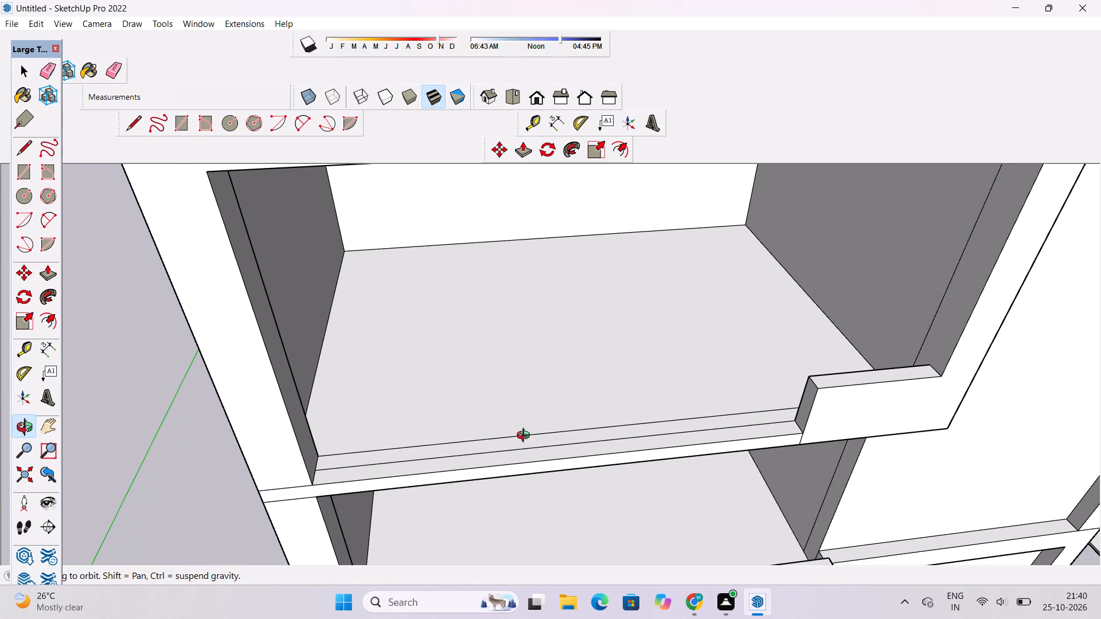
double_click(526, 434, "shift")
key("p")
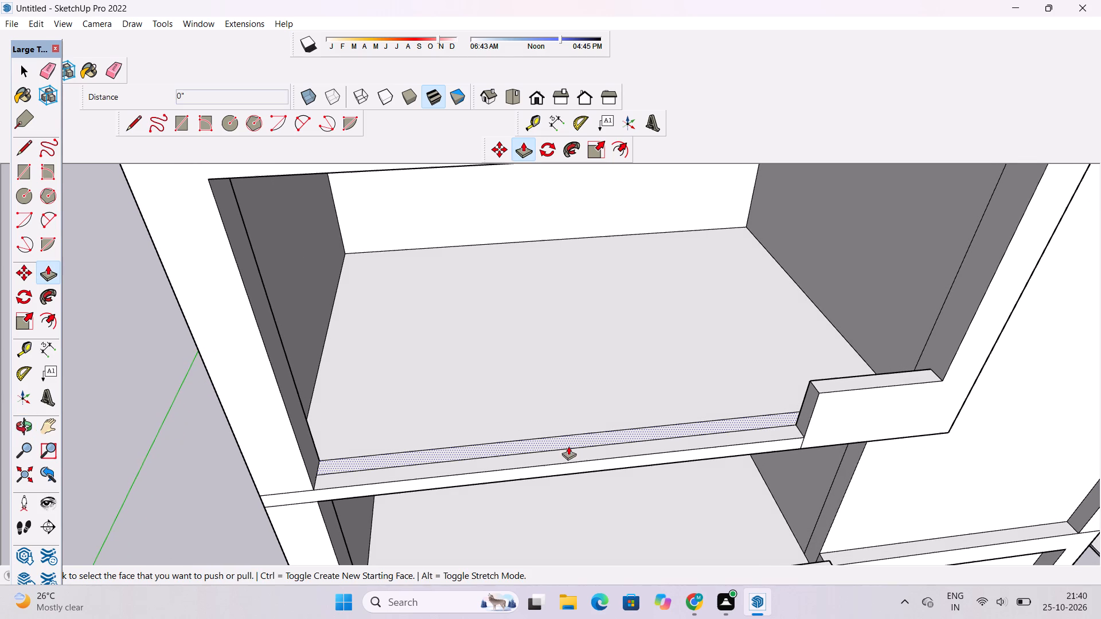
left_click(569, 442)
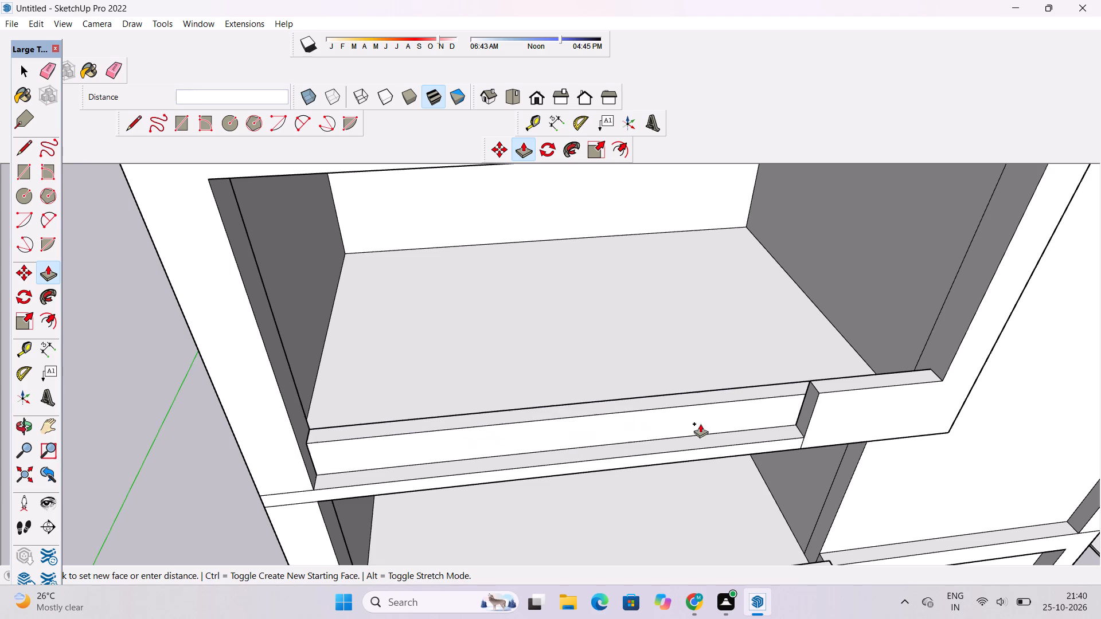
left_click(808, 402)
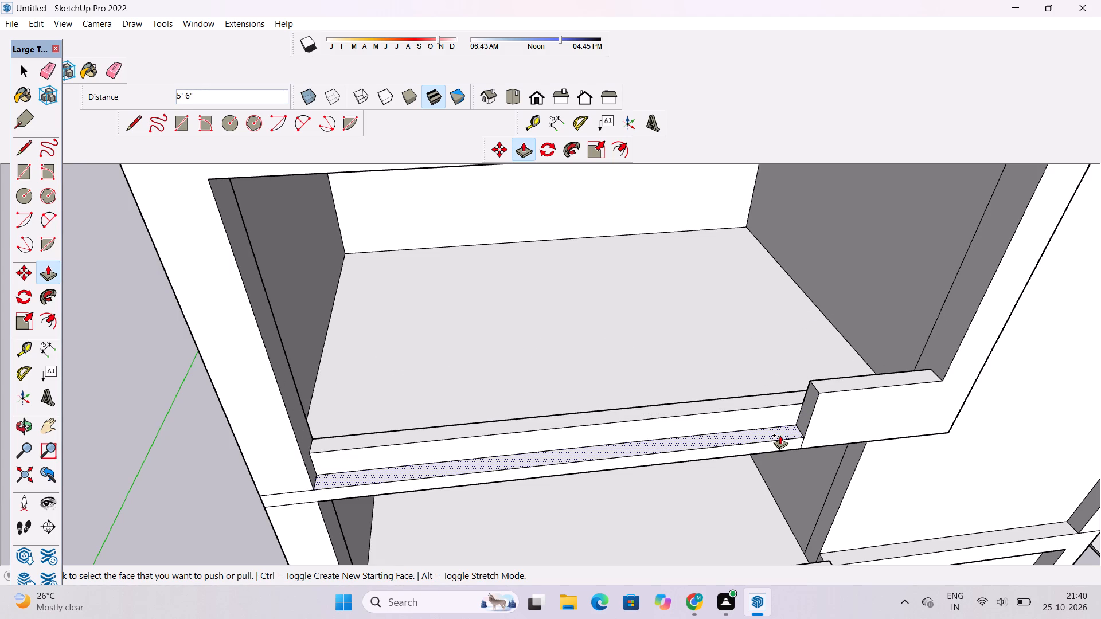
Examine the raised strip in the top room's opening from the front and the room's ceiling from below.
scroll(752, 419, "up", 4)
scroll(752, 419, "down", 3)
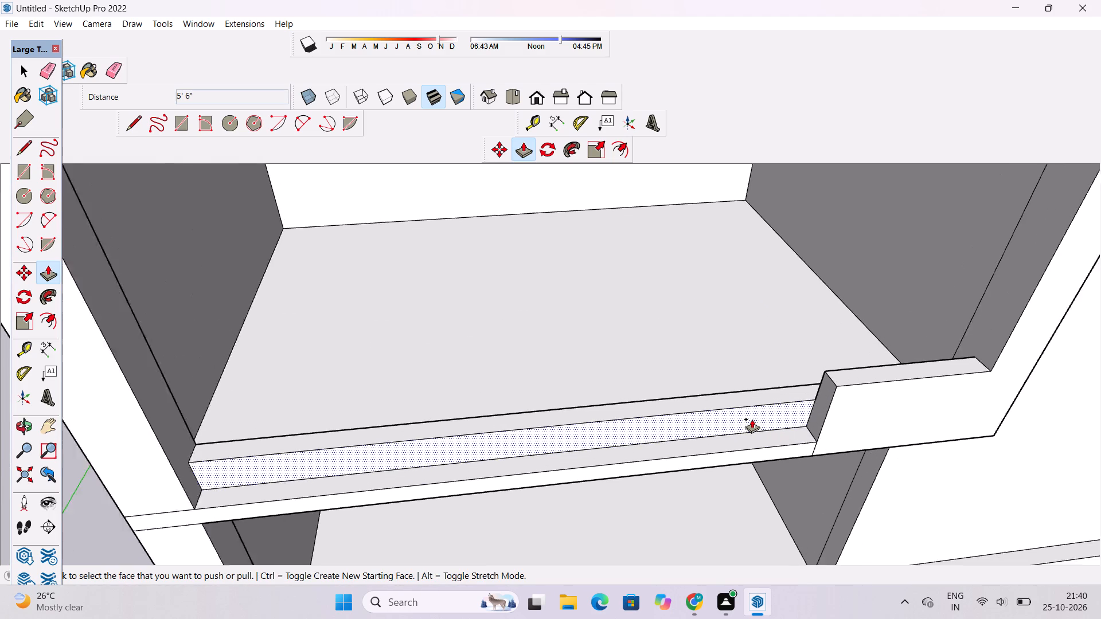
scroll(752, 419, "down", 1)
type("lo")
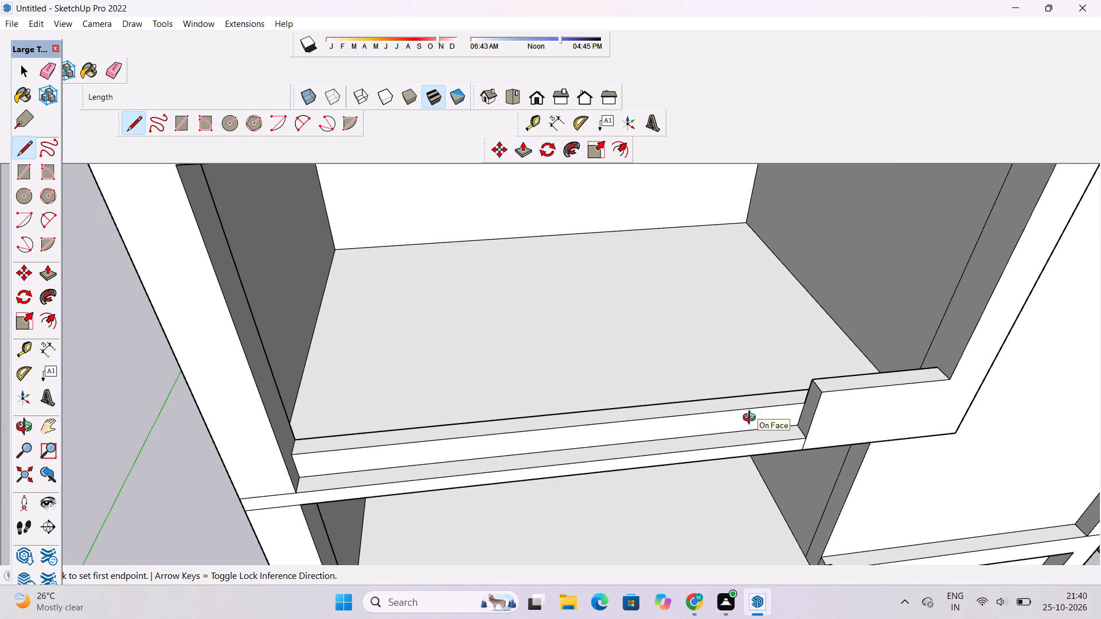
scroll(723, 423, "down", 5)
left_click_drag(731, 439, 670, 342)
scroll(670, 342, "down", 4)
left_click_drag(677, 344, 682, 355, "shift")
scroll(682, 355, "down", 4)
left_click_drag(673, 356, 645, 385, "shift")
left_click_drag(645, 385, 645, 312)
scroll(655, 386, "up", 3)
left_click_drag(655, 386, 664, 369, "shift")
scroll(664, 369, "down", 1)
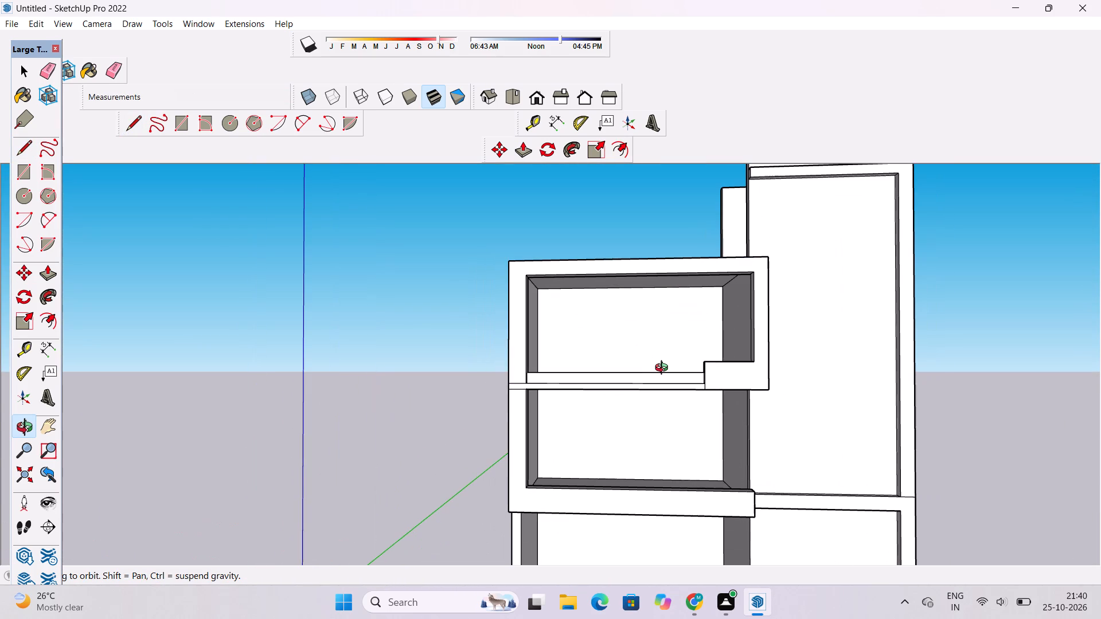
left_click_drag(609, 375, 580, 370, "shift")
left_click_drag(580, 370, 580, 426)
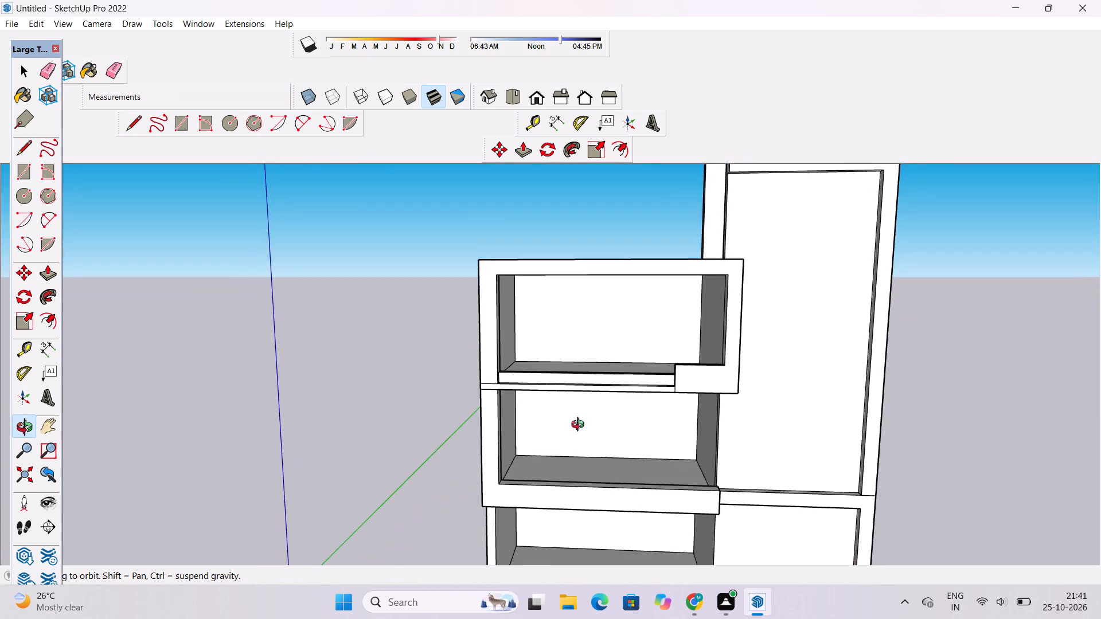
left_click_drag(580, 426, 579, 448)
scroll(546, 374, "up", 3)
left_click_drag(589, 330, 568, 378, "shift")
left_click_drag(564, 384, 589, 328)
scroll(591, 355, "up", 2)
left_click(581, 348, "shift")
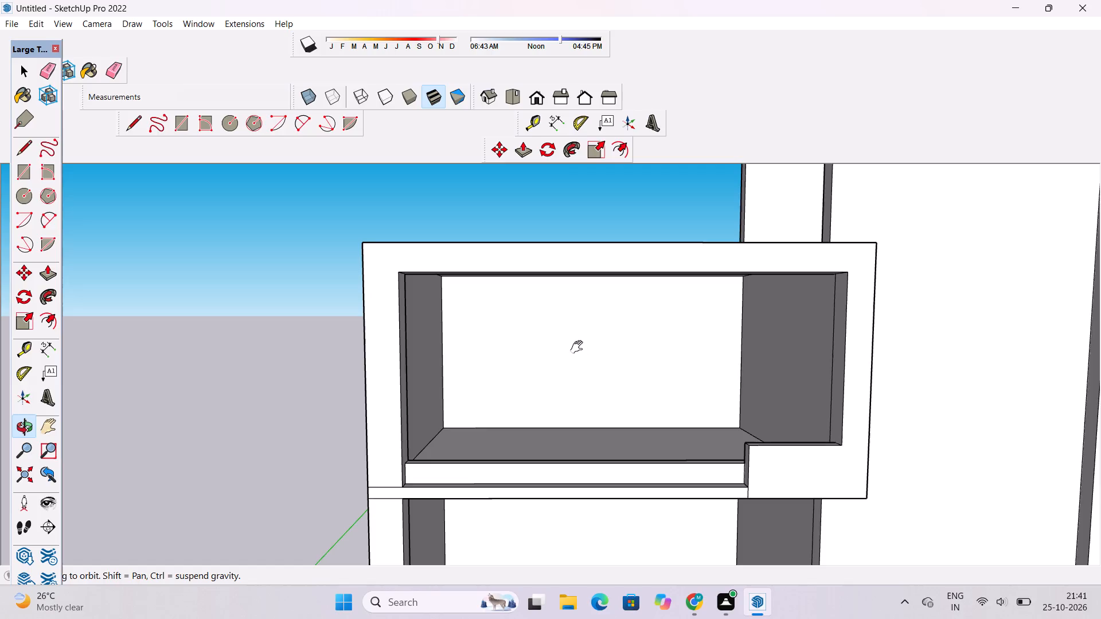
left_click_drag(570, 345, 576, 349)
scroll(580, 348, "up", 3)
scroll(578, 343, "down", 3, "shift")
left_click_drag(578, 358, 572, 310)
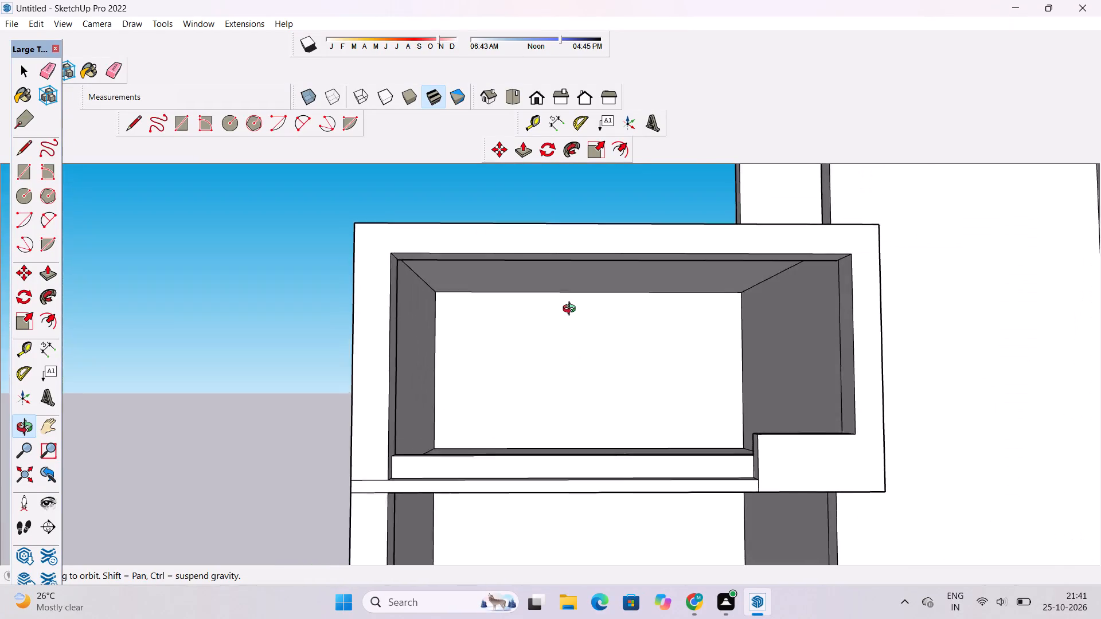
left_click_drag(572, 310, 564, 256)
scroll(563, 287, "up", 3)
left_click_drag(563, 289, 559, 296, "shift")
left_click_drag(561, 316, 572, 326)
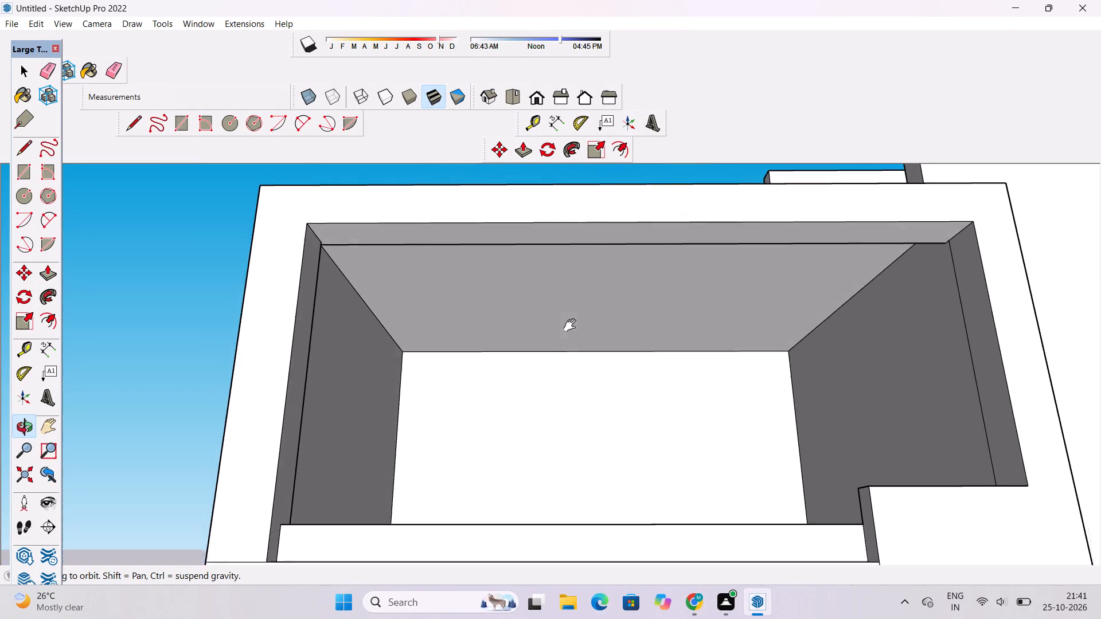
left_click_drag(572, 326, 575, 327)
left_click_drag(575, 327, 555, 305)
left_click_drag(536, 314, 533, 323, "shift")
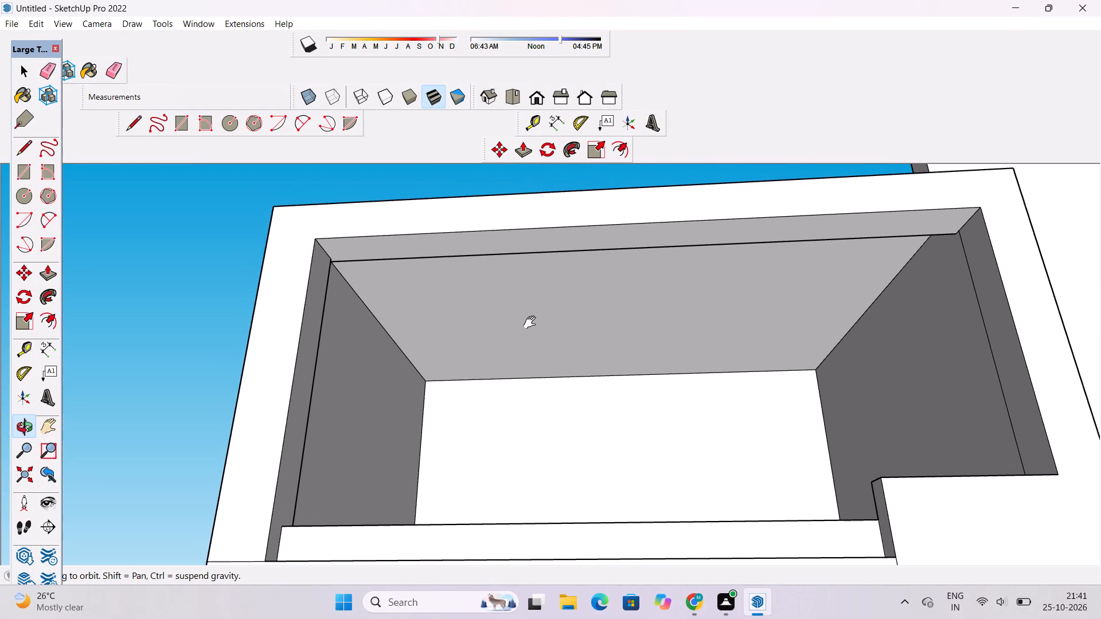
left_click_drag(527, 324, 531, 361, "shift")
left_click_drag(531, 369, 542, 292)
left_click_drag(542, 302, 539, 326, "shift")
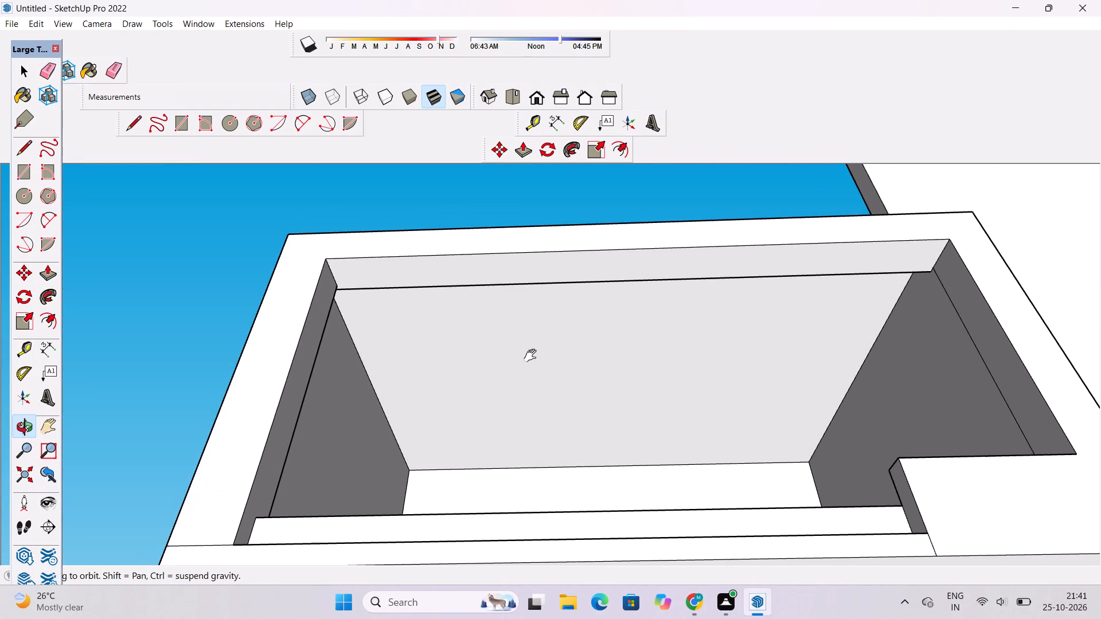
left_click_drag(533, 356, 529, 350, "shift")
Place a guide on the top room's ceiling, 50' forward from its back edge.
key("t")
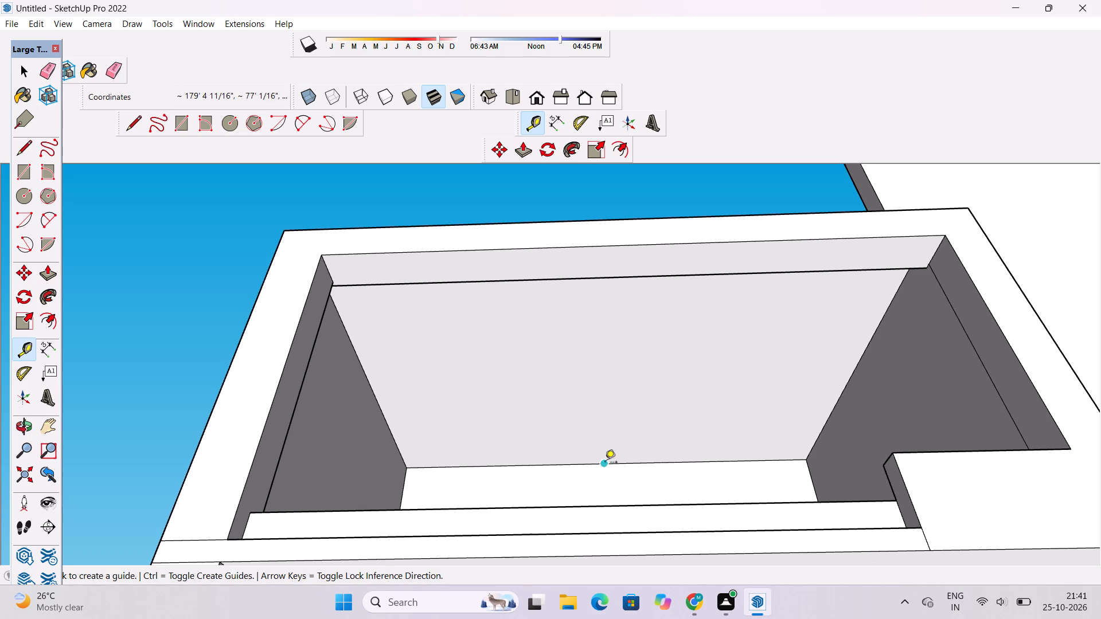
left_click(605, 463)
scroll(605, 419, "down", 4)
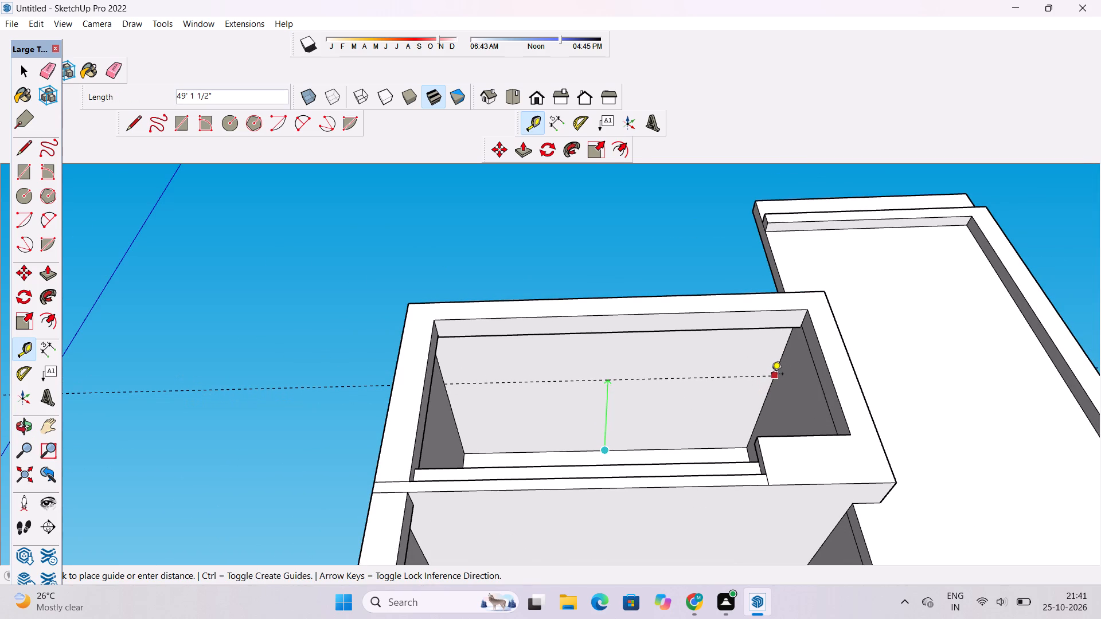
type("50")
key("apostrophe")
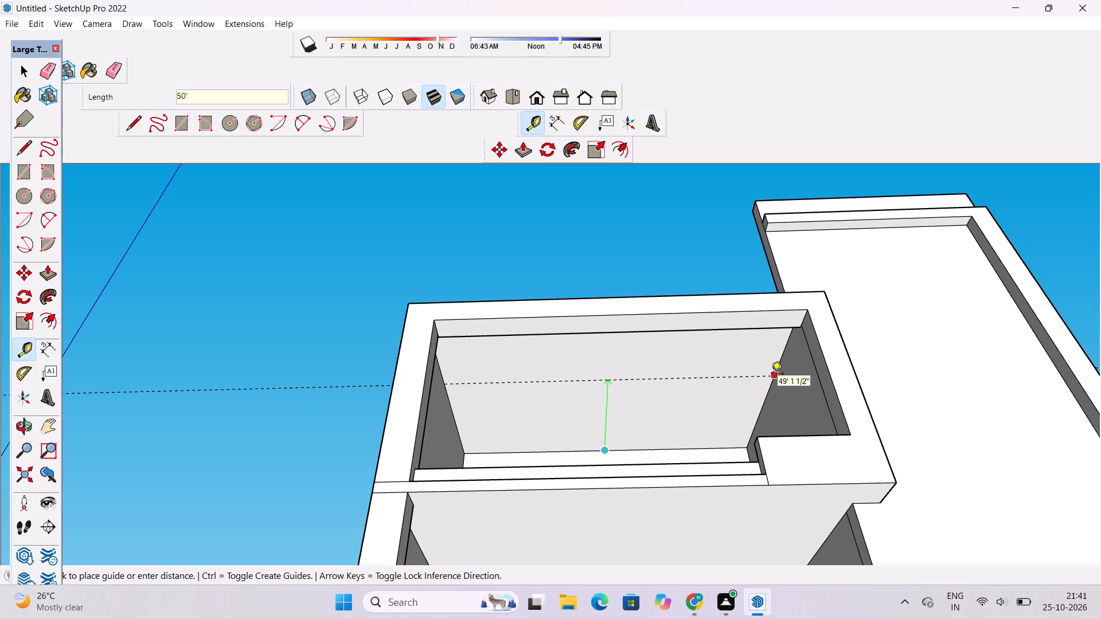
key("Return")
Draw a 118' line along the guide across the top room's ceiling.
key("l")
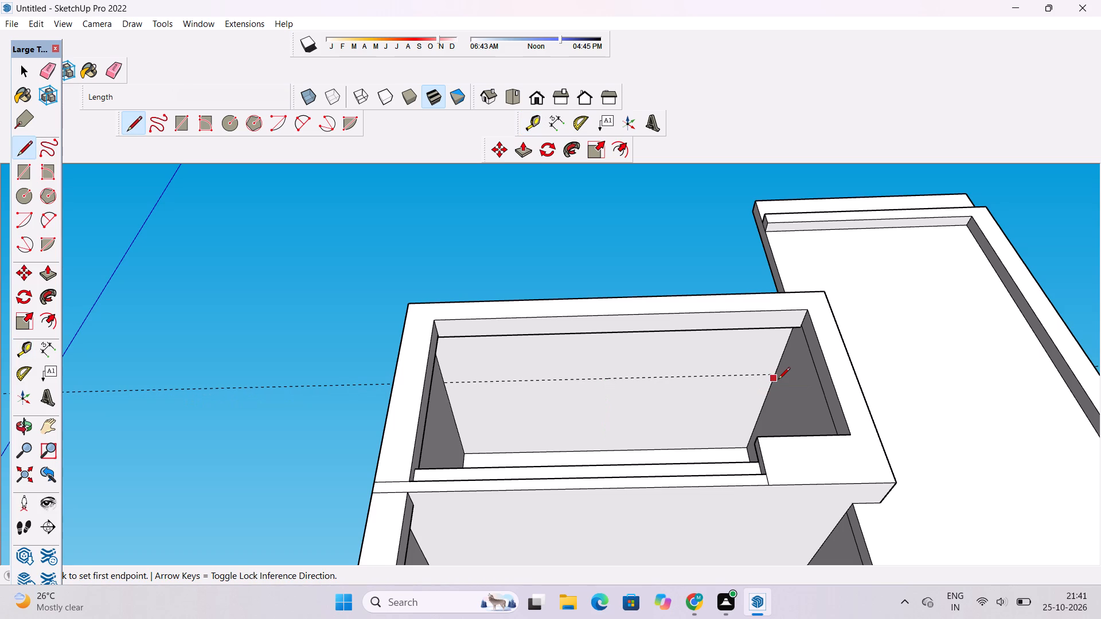
left_click(777, 377)
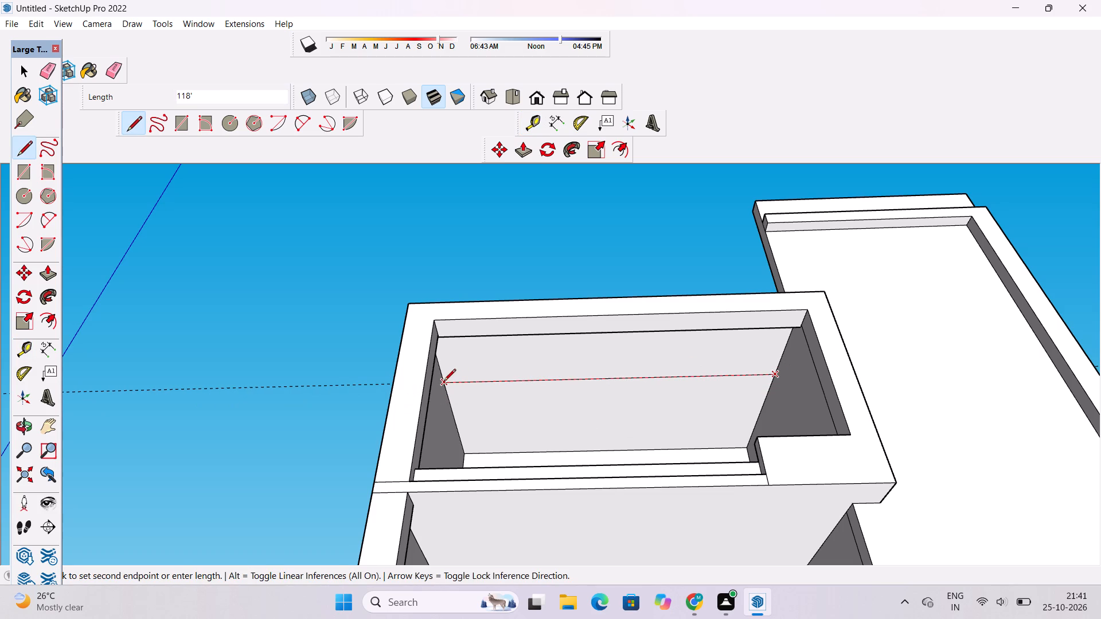
left_click(444, 382)
Erase the guide along the top room's new ceiling line.
left_click(107, 69)
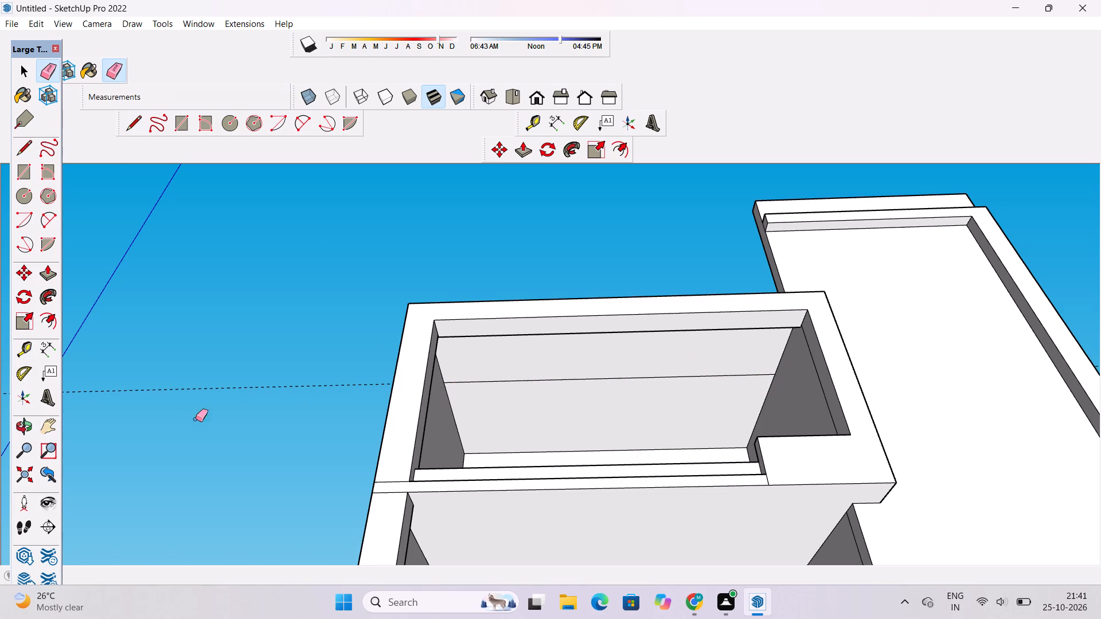
left_click_drag(200, 429, 204, 436)
left_click_drag(239, 386, 247, 393)
left_click(28, 426)
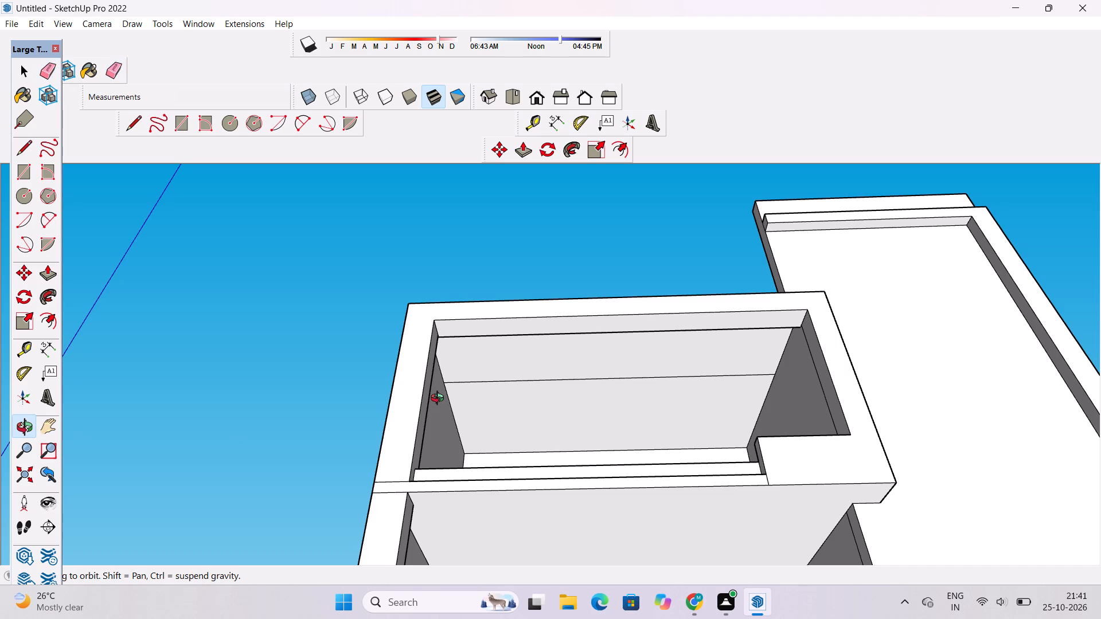
Draw a circle of 2' radius on the top room's ceiling, near its back left corner.
key("c")
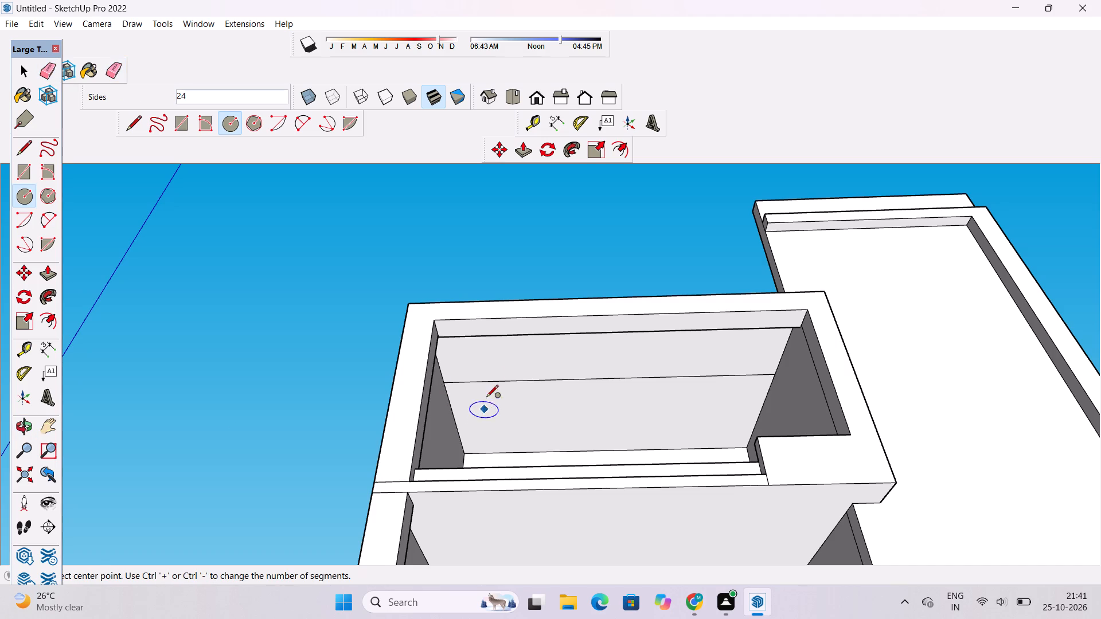
scroll(501, 401, "up", 1)
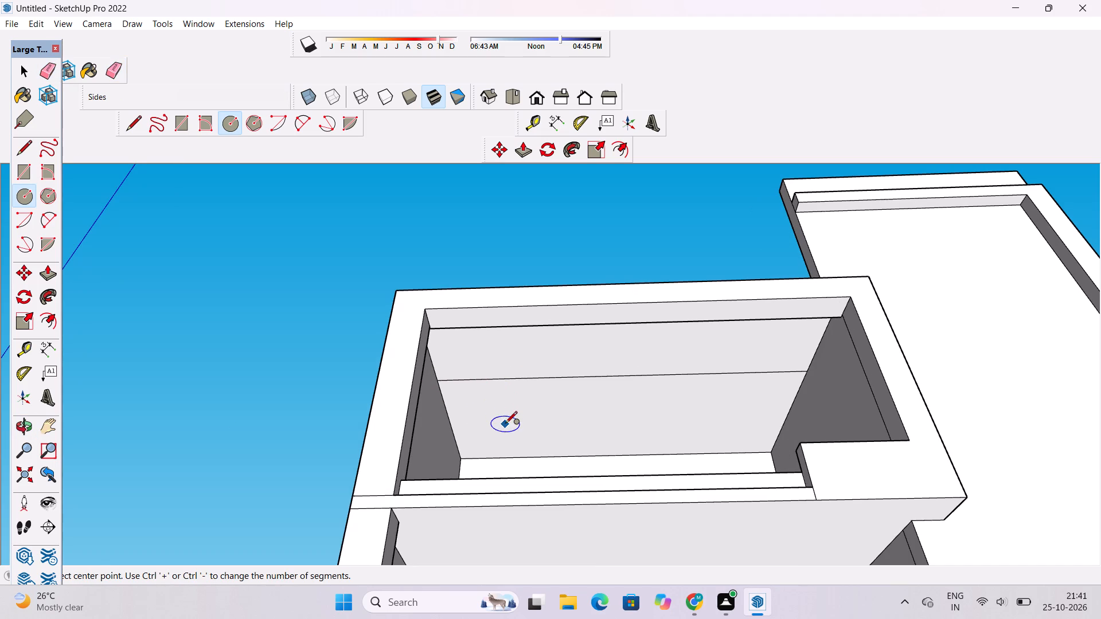
left_click(497, 427)
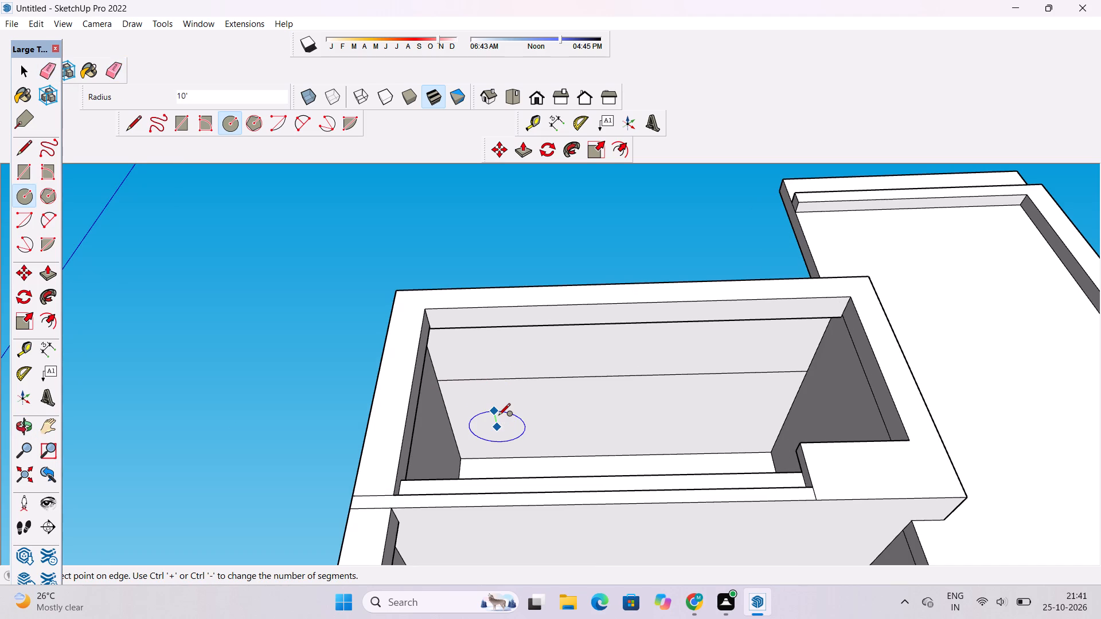
type("2'")
key("Return")
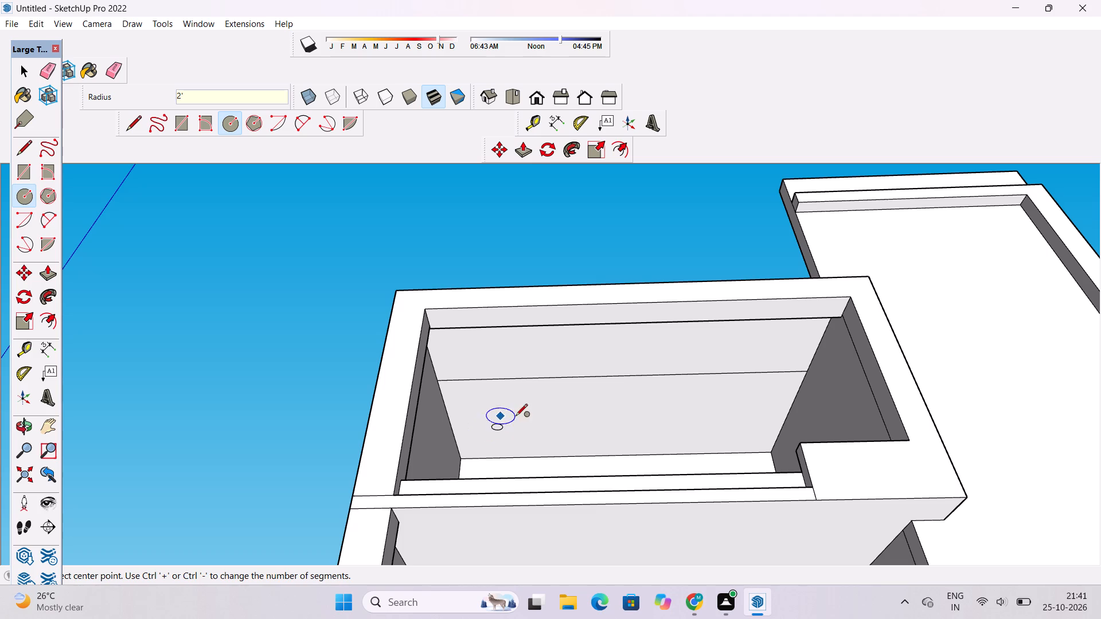
key("space")
Copy the ceiling circle about 72' 4" sideways, parallel to the back edge, toward the opposite side wall.
scroll(507, 454, "up", 10)
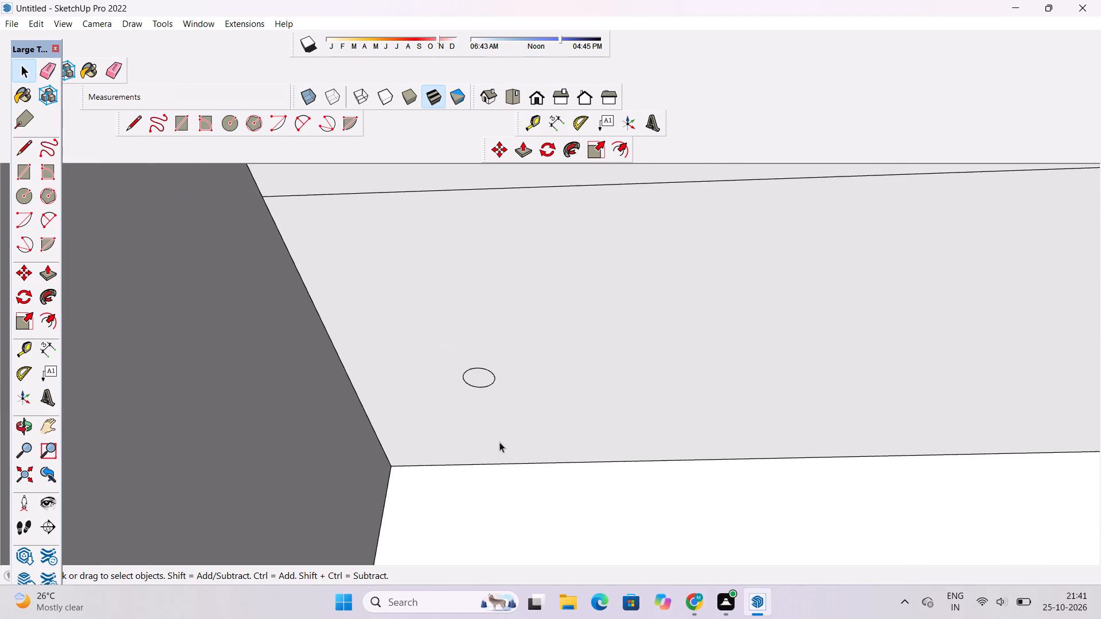
double_click(474, 364)
scroll(474, 364, "down", 10)
key("m")
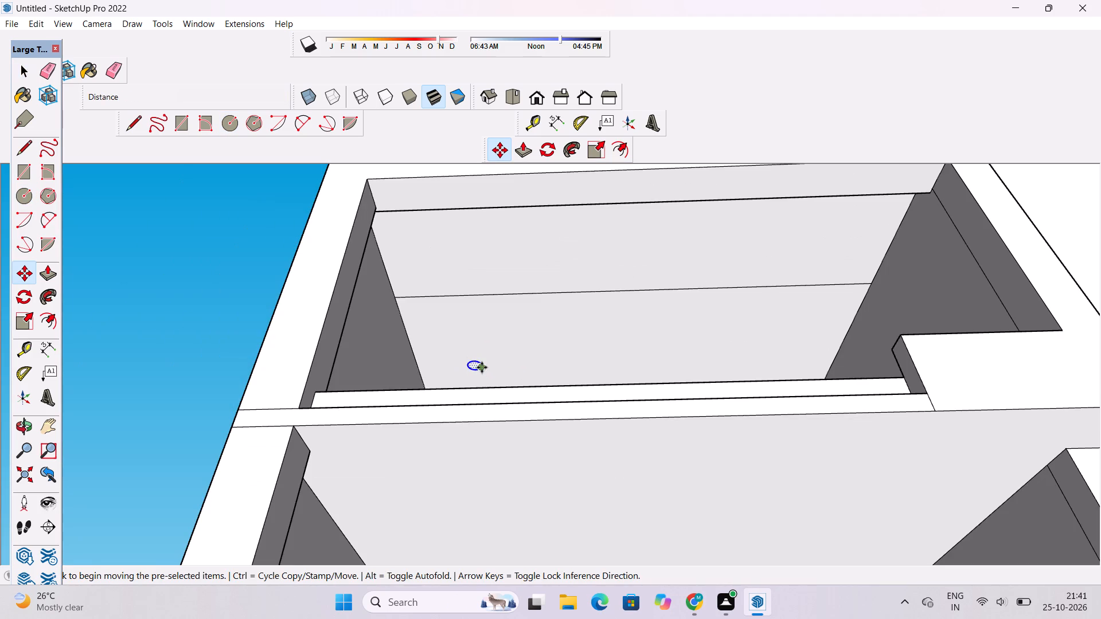
left_click(482, 367)
scroll(493, 364, "down", 3)
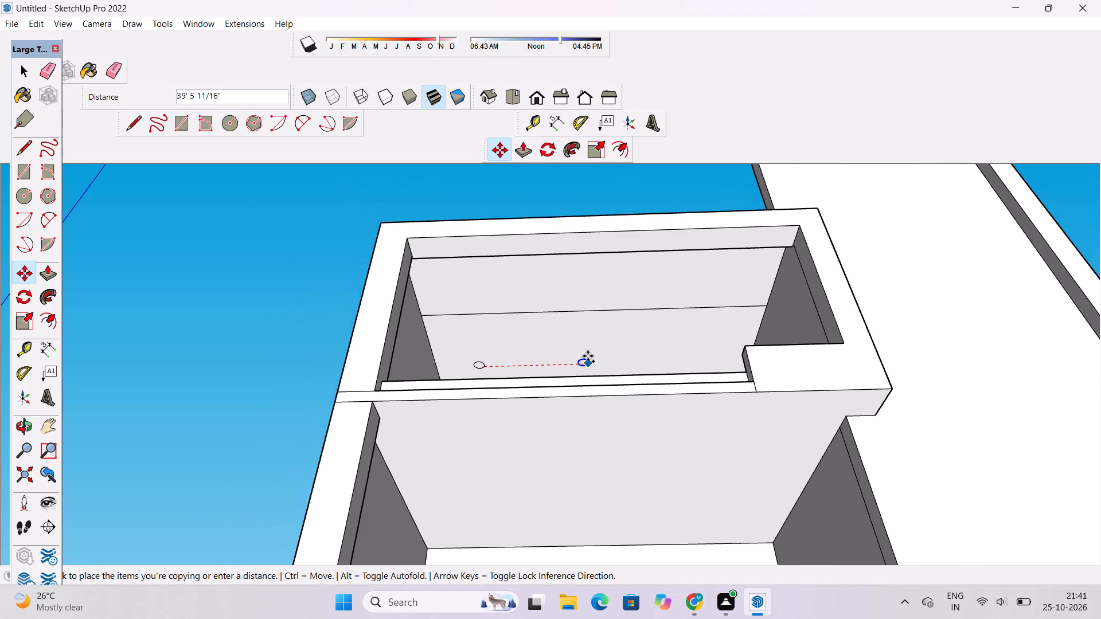
scroll(588, 356, "up", 2)
left_click(696, 362)
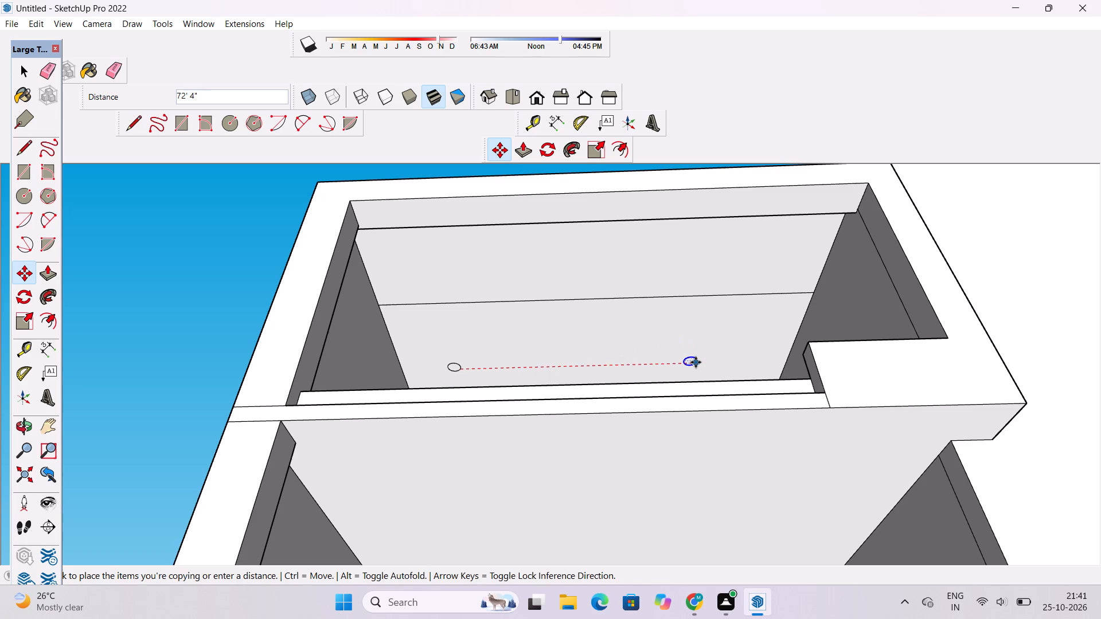
key("space")
left_click(120, 387)
Copy the left ceiling circle about 39' 2 1/4" forward, past the ceiling line into the front section.
scroll(359, 354, "down", 5)
key("o")
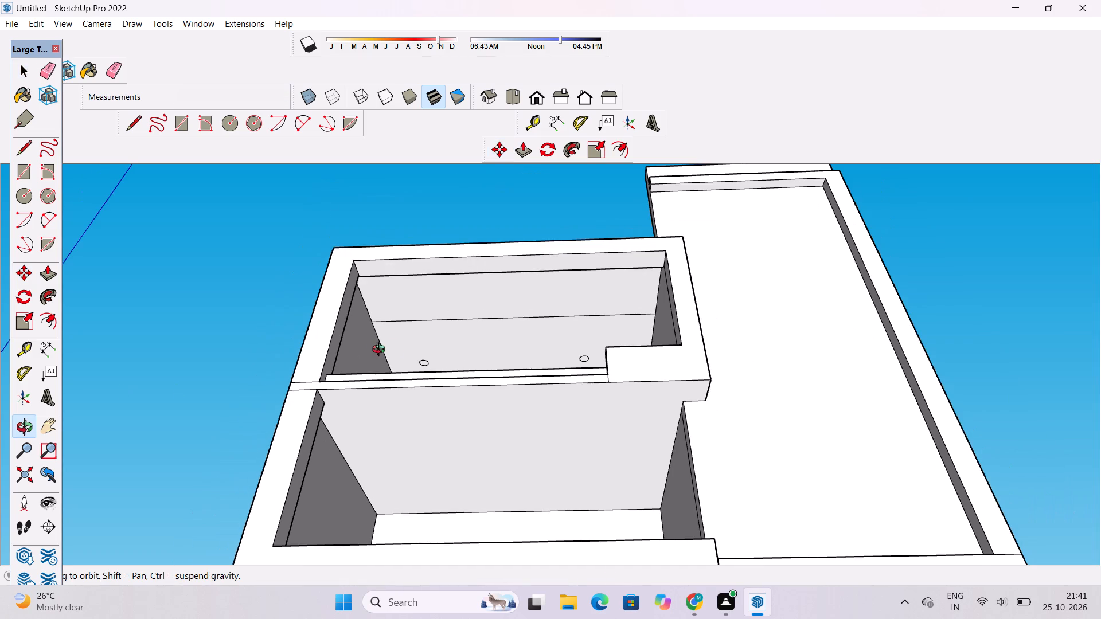
left_click_drag(406, 347, 424, 382)
left_click_drag(464, 358, 462, 347, "shift")
left_click_drag(462, 345, 464, 365)
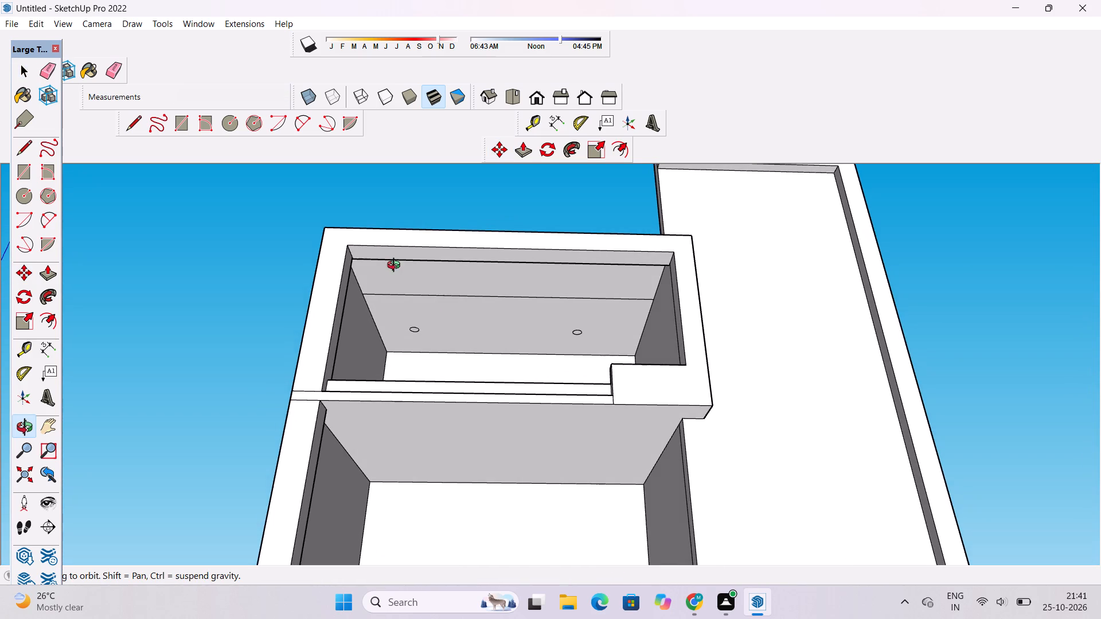
left_click_drag(416, 288, 435, 330, "shift")
scroll(443, 340, "up", 3)
left_click_drag(451, 326, 420, 309)
scroll(407, 322, "up", 1)
scroll(407, 322, "down", 3, "shift")
left_click_drag(405, 324, 407, 318)
left_click_drag(415, 343, 418, 348, "shift")
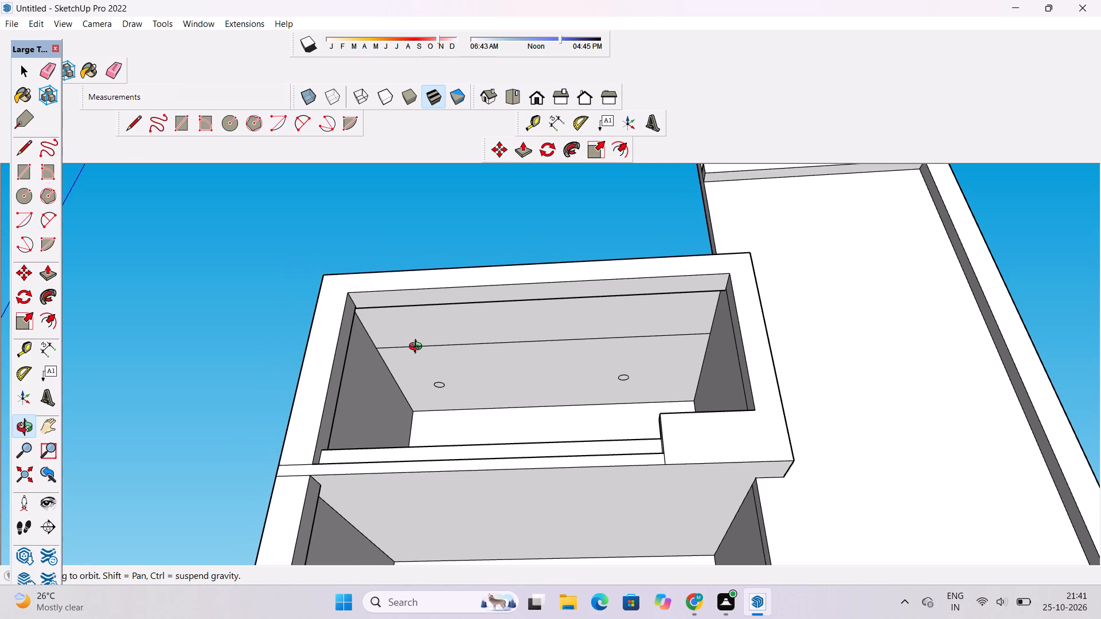
scroll(392, 341, "up", 2)
key("space")
scroll(422, 381, "up", 10)
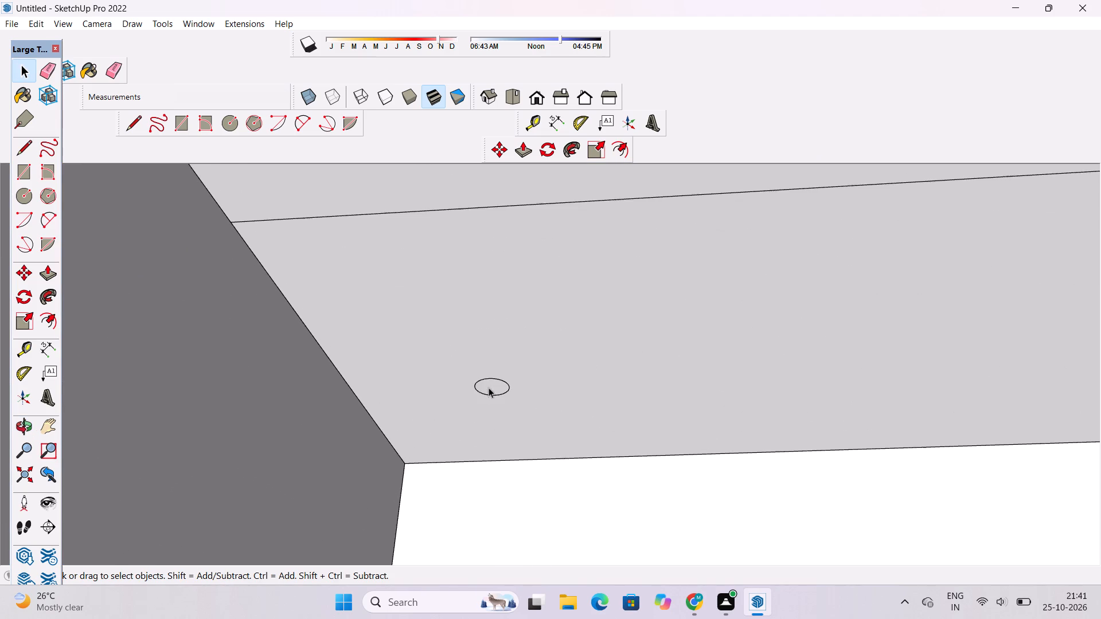
double_click(489, 387)
scroll(489, 387, "down", 9)
key("m")
scroll(489, 387, "down", 3)
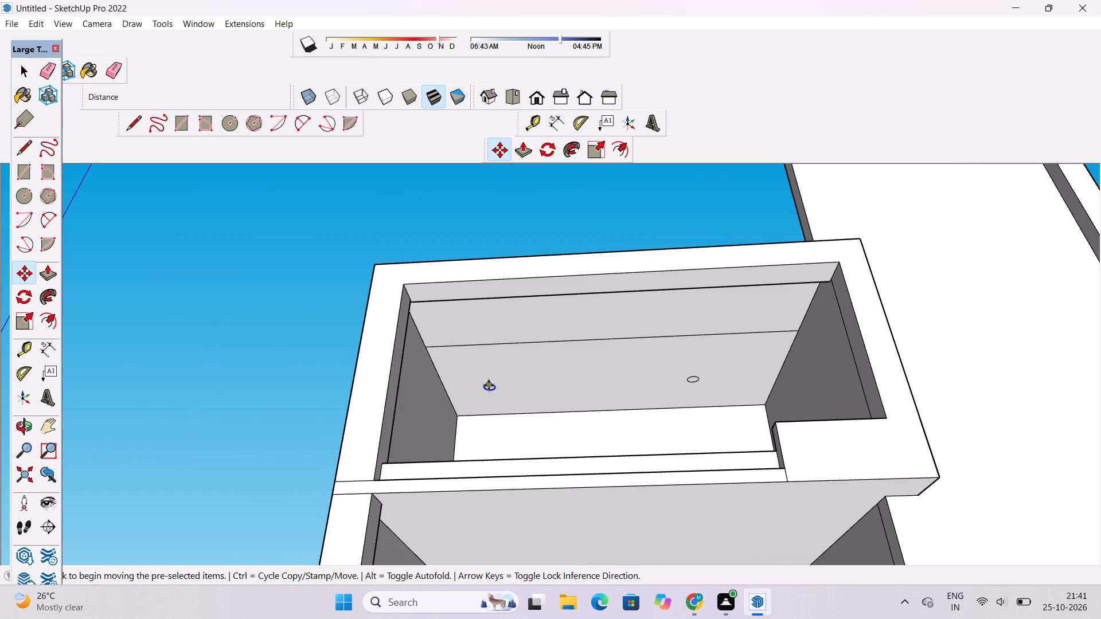
left_click(489, 385)
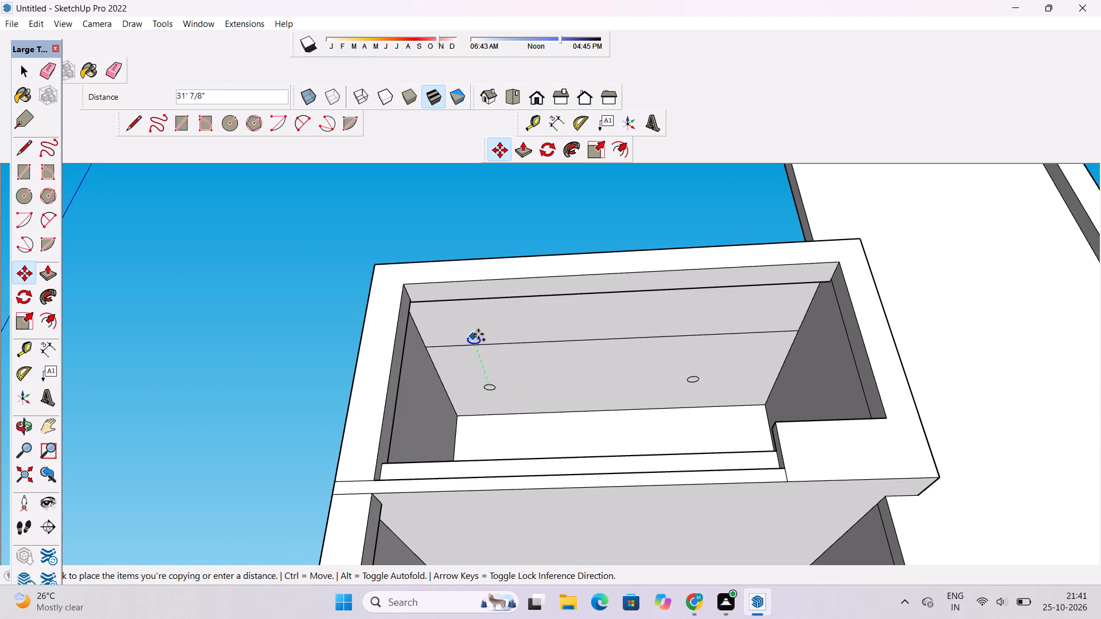
left_click(471, 321)
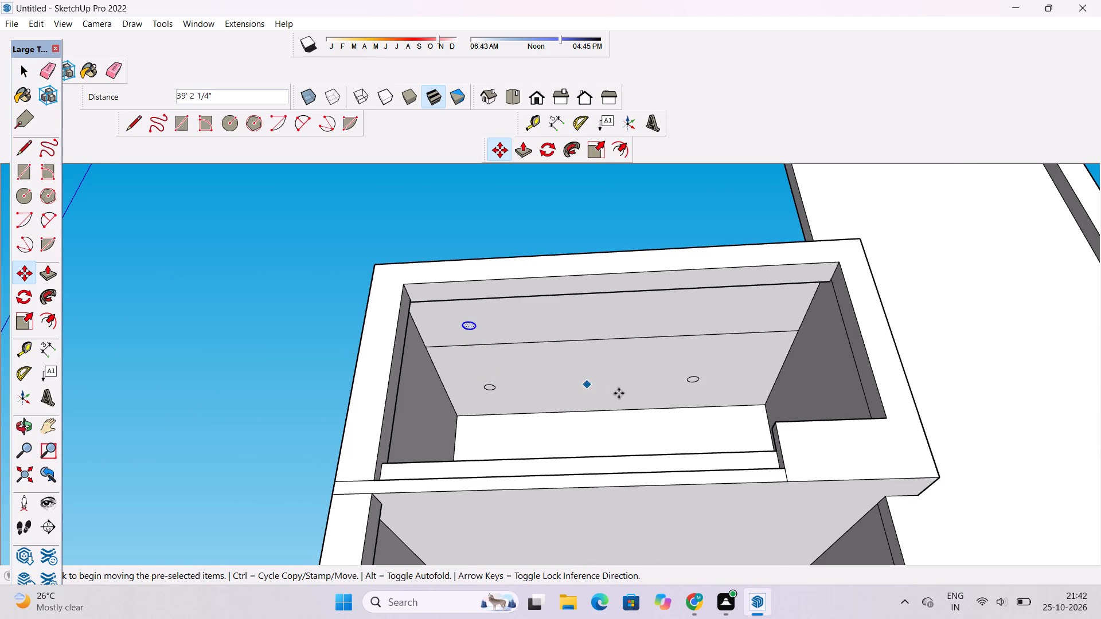
Copy the right ceiling circle about 39' 2 1/4" forward into the front section, level with the left front circle.
key("space")
scroll(706, 394, "up", 4)
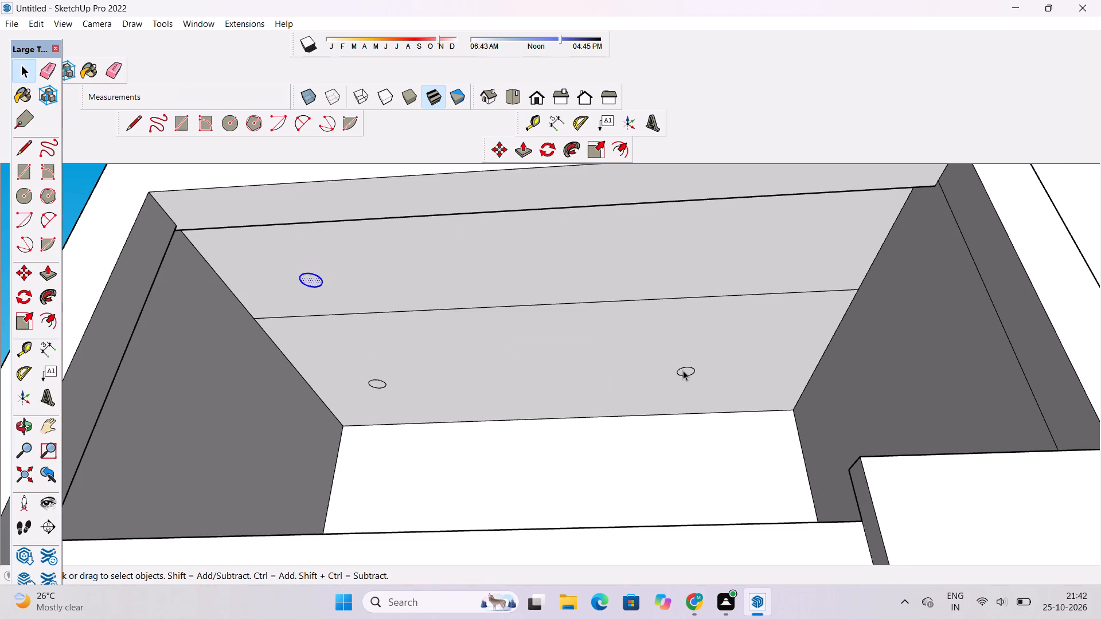
double_click(683, 370)
scroll(683, 370, "down", 3)
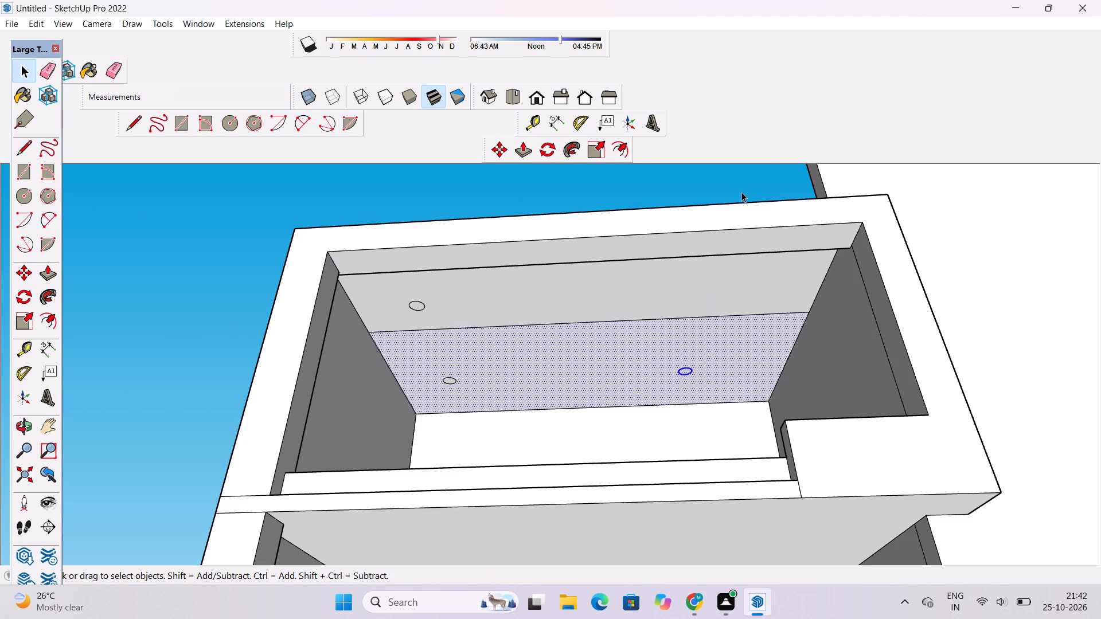
left_click(741, 192)
scroll(447, 315, "down", 4)
scroll(556, 365, "up", 8)
double_click(651, 344)
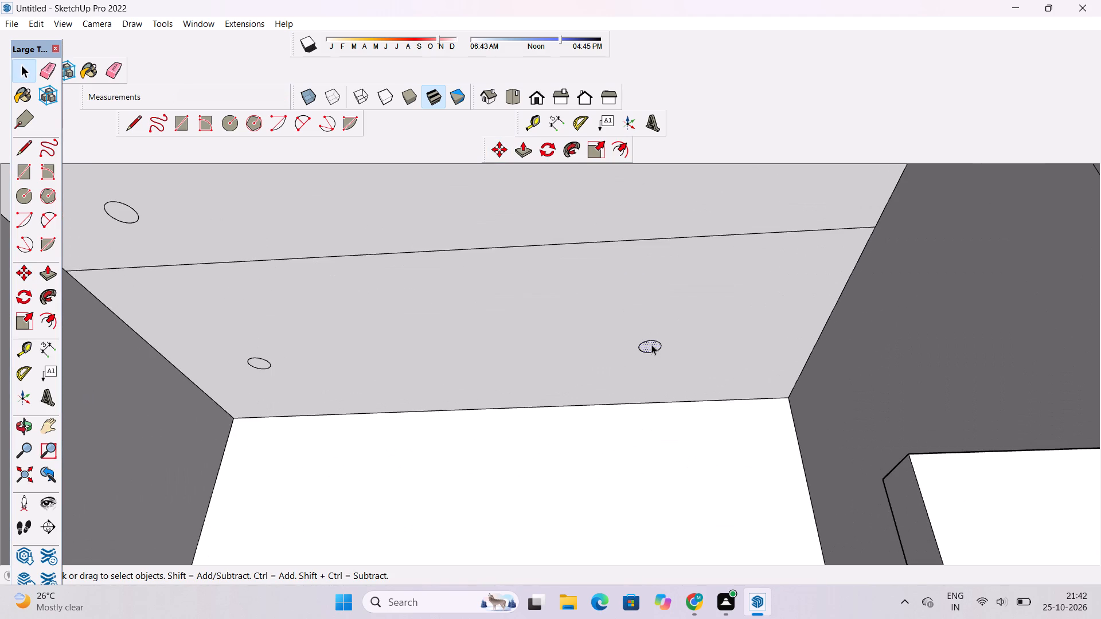
scroll(651, 344, "down", 5)
key("m")
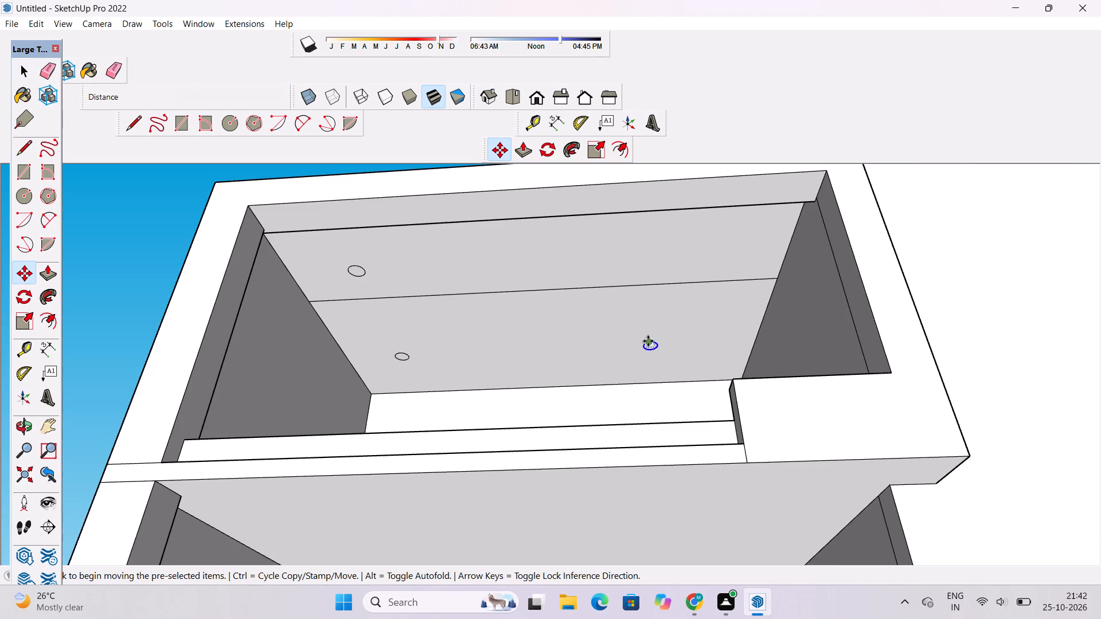
left_click(648, 341)
scroll(648, 341, "down", 1)
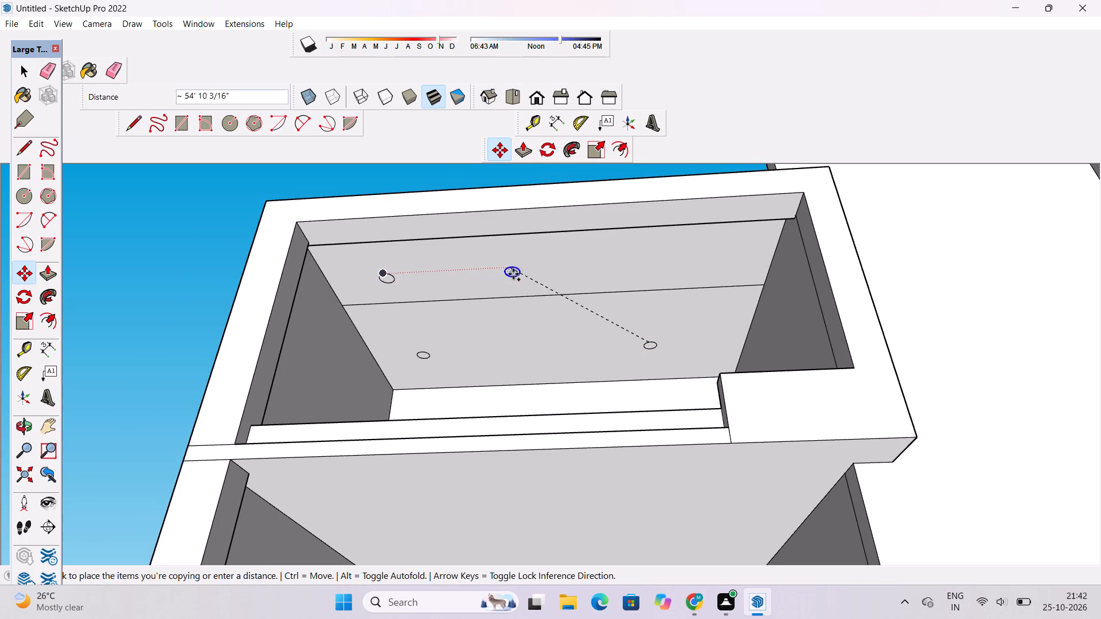
left_click(659, 254)
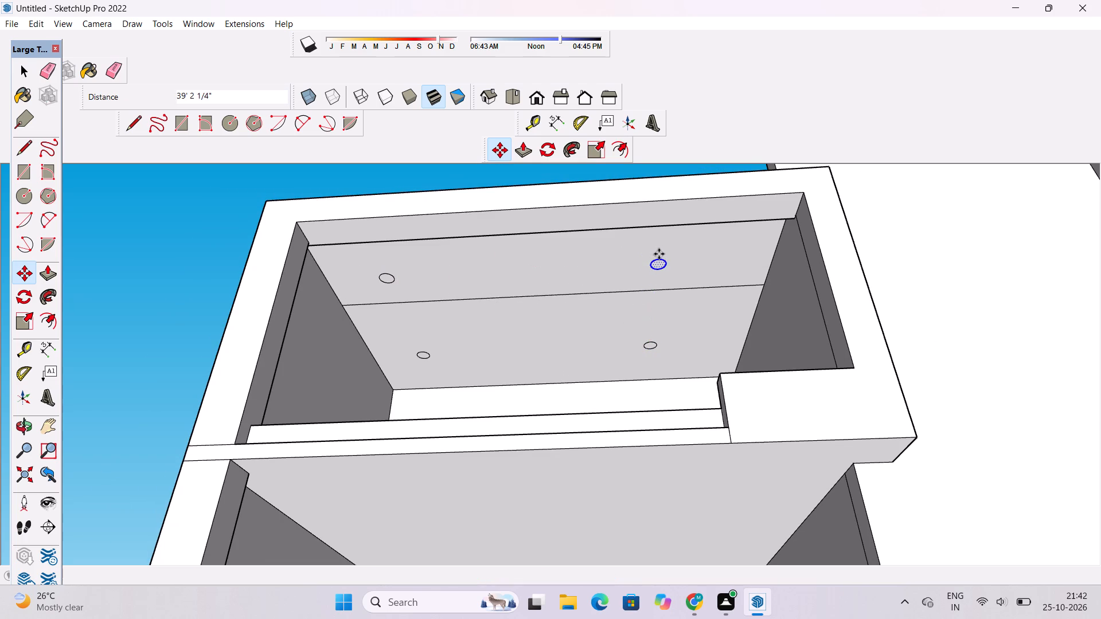
key("space")
left_click(174, 275)
Draw a short vertical line across the floor slab's front edge, in line with the inner edge of the left frame.
scroll(414, 276, "down", 4)
key("o")
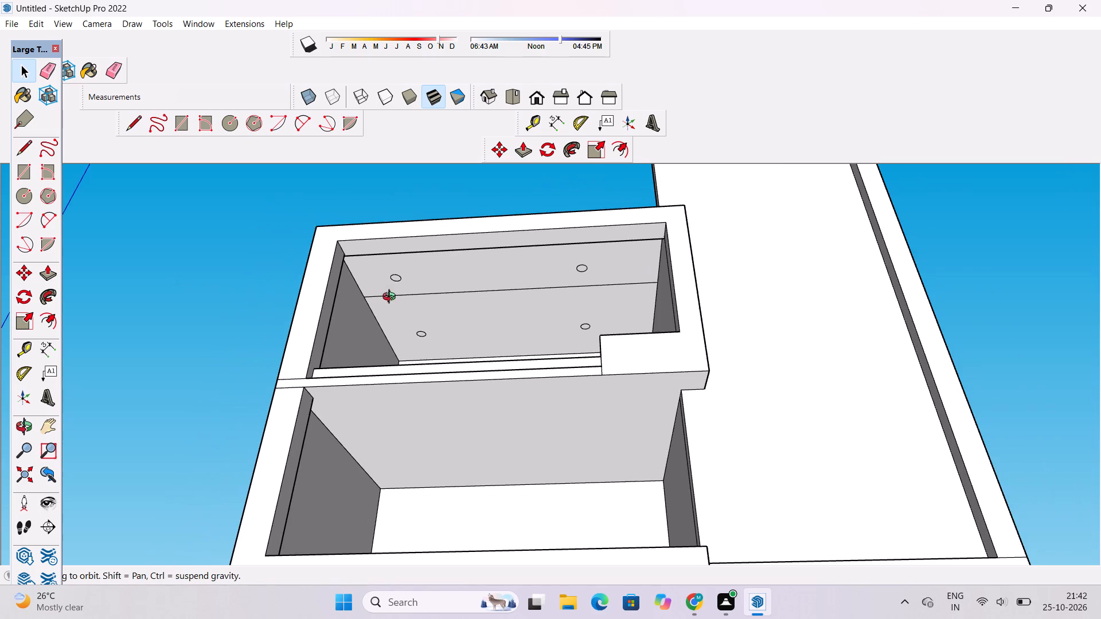
left_click_drag(397, 309, 432, 337)
scroll(438, 330, "down", 1)
left_click_drag(452, 339, 447, 339, "shift")
scroll(443, 331, "down", 3)
left_click_drag(446, 333, 456, 345)
scroll(526, 329, "down", 6)
left_click_drag(540, 326, 510, 403)
scroll(464, 376, "up", 3)
left_click_drag(463, 373, 473, 420, "shift")
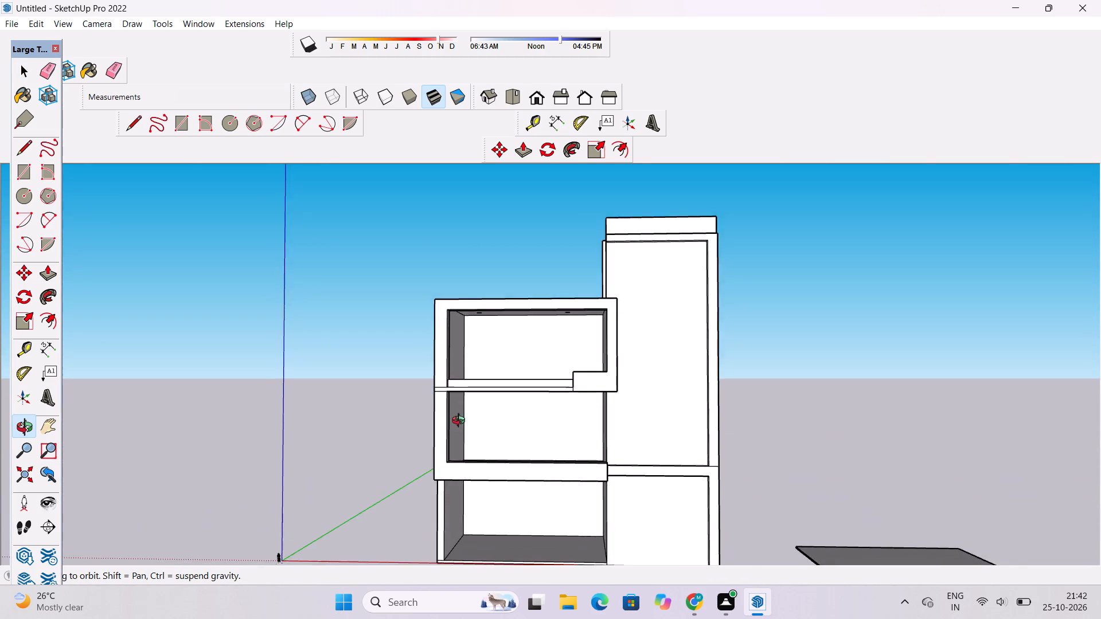
scroll(452, 412, "up", 9)
left_click_drag(442, 368, 408, 380, "shift")
scroll(407, 381, "up", 3, "shift")
left_click_drag(407, 381, 396, 395, "shift")
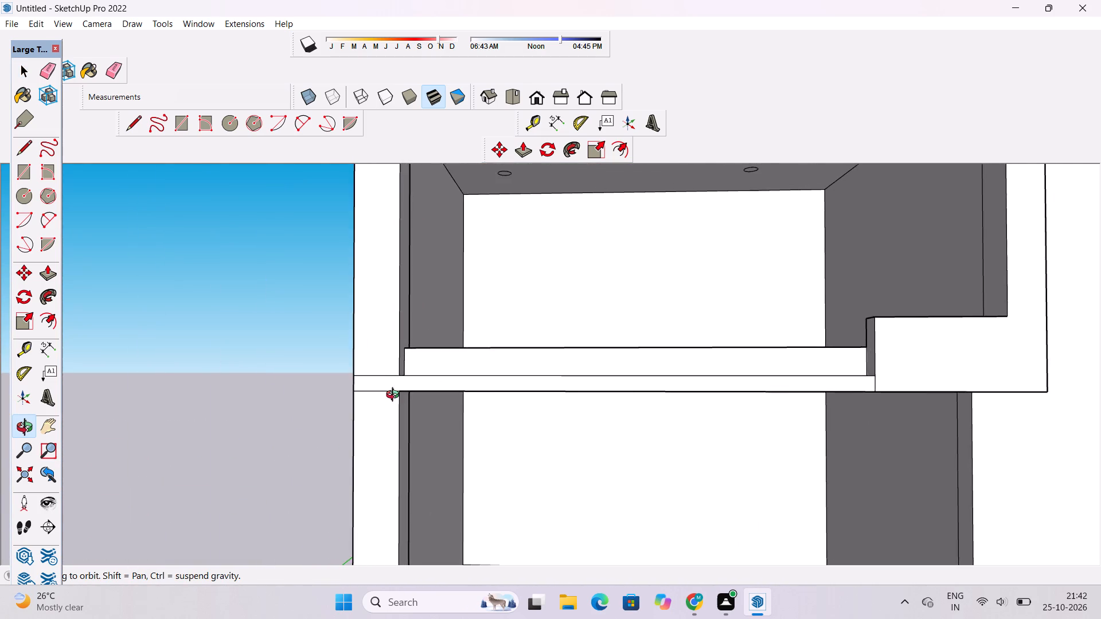
scroll(395, 396, "up", 2)
left_click_drag(395, 392, 381, 403, "shift")
left_click_drag(379, 403, 392, 412)
key("l")
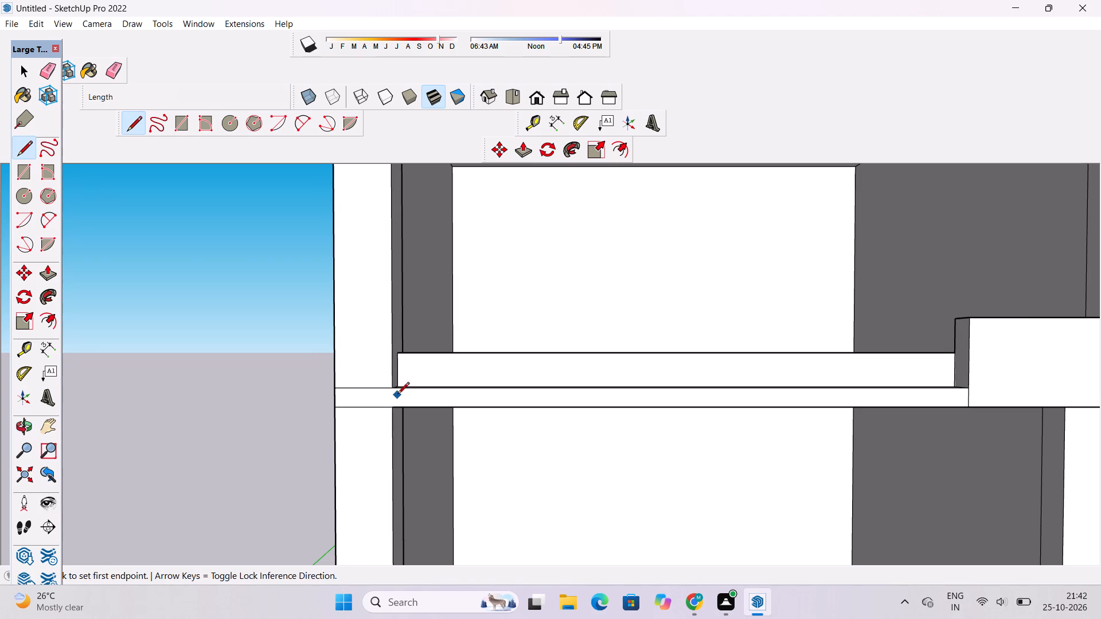
left_click(389, 388)
left_click(392, 409)
Erase the horizontal slab lines crossing the front face of the left frame.
key("e")
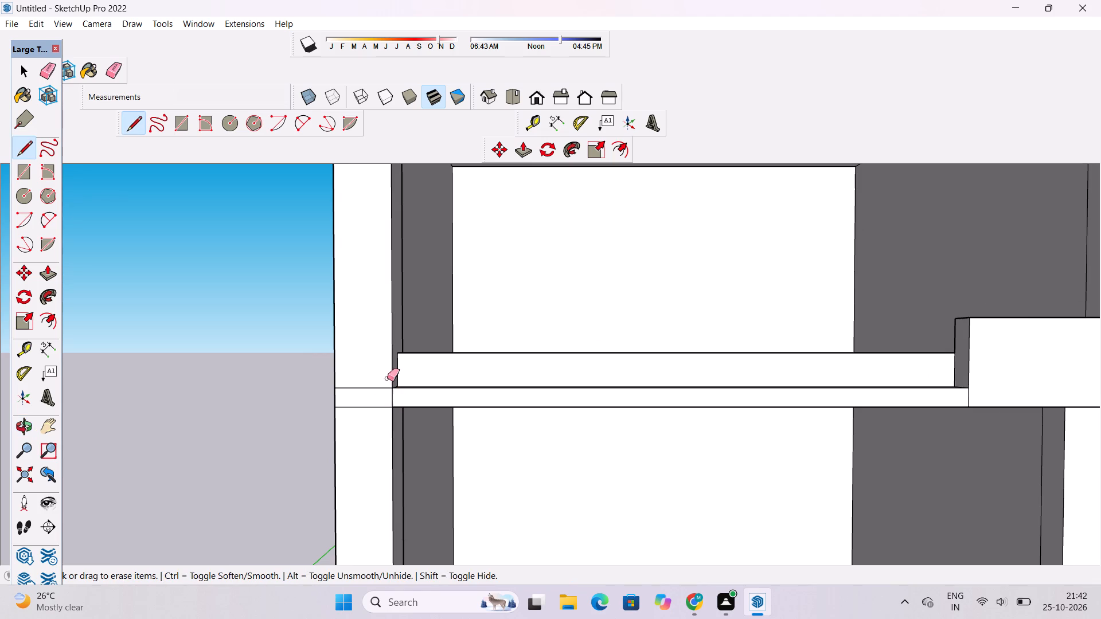
left_click_drag(381, 356, 367, 430)
scroll(363, 423, "down", 4)
scroll(408, 399, "up", 6)
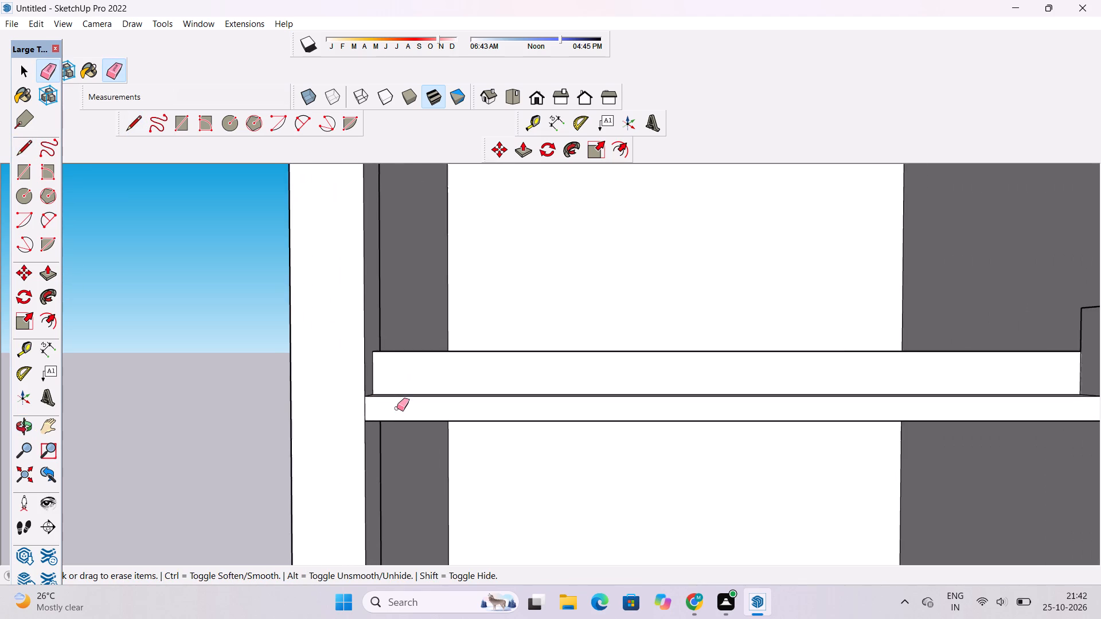
scroll(397, 408, "up", 1)
scroll(384, 409, "down", 5)
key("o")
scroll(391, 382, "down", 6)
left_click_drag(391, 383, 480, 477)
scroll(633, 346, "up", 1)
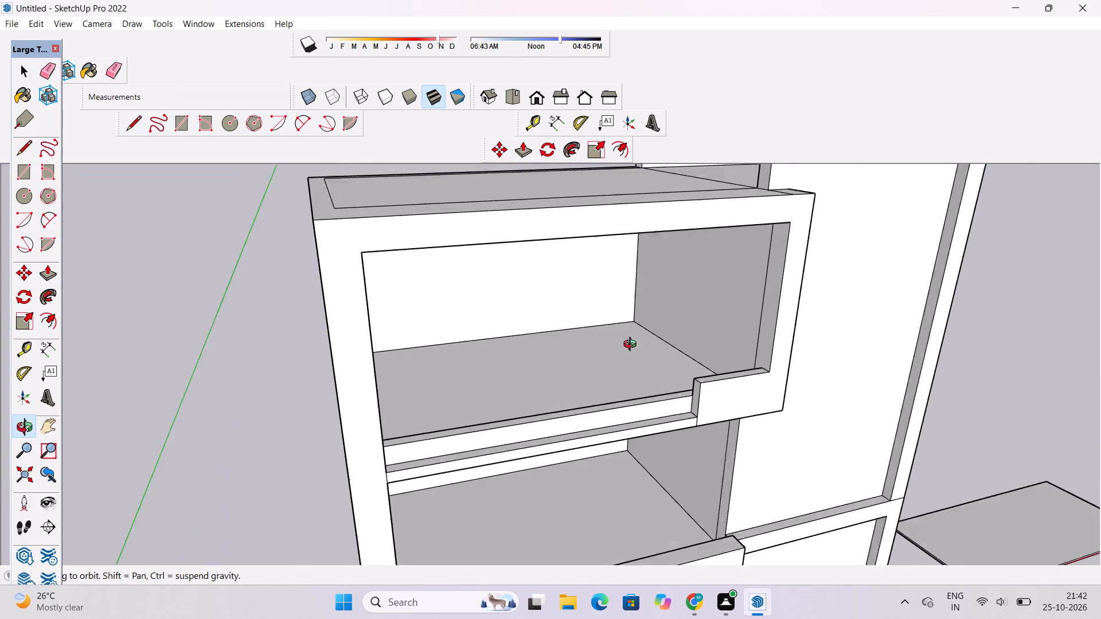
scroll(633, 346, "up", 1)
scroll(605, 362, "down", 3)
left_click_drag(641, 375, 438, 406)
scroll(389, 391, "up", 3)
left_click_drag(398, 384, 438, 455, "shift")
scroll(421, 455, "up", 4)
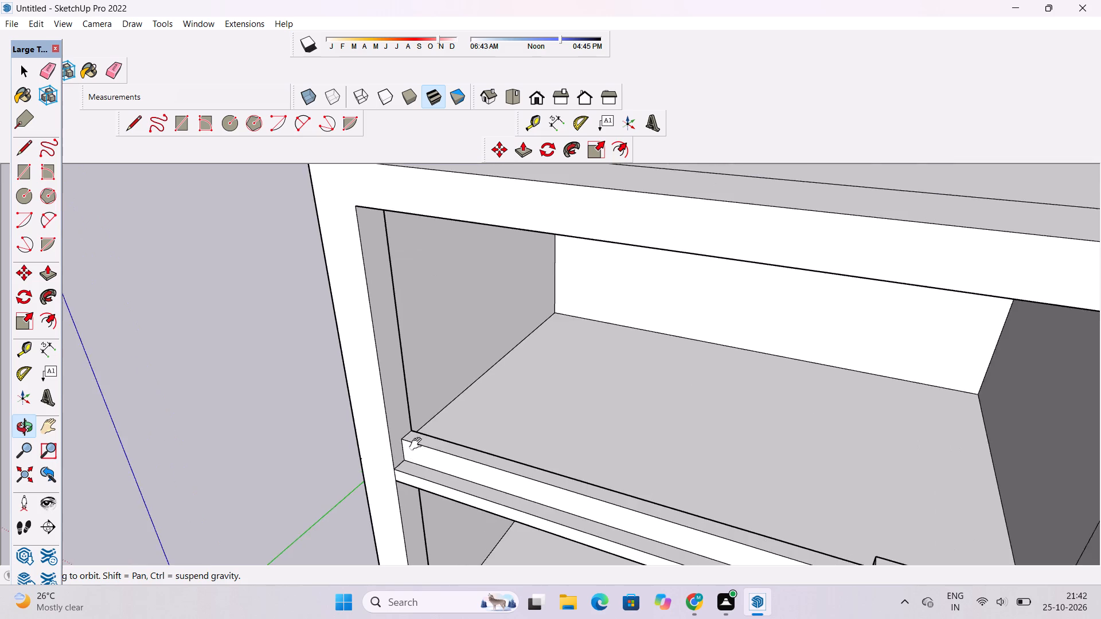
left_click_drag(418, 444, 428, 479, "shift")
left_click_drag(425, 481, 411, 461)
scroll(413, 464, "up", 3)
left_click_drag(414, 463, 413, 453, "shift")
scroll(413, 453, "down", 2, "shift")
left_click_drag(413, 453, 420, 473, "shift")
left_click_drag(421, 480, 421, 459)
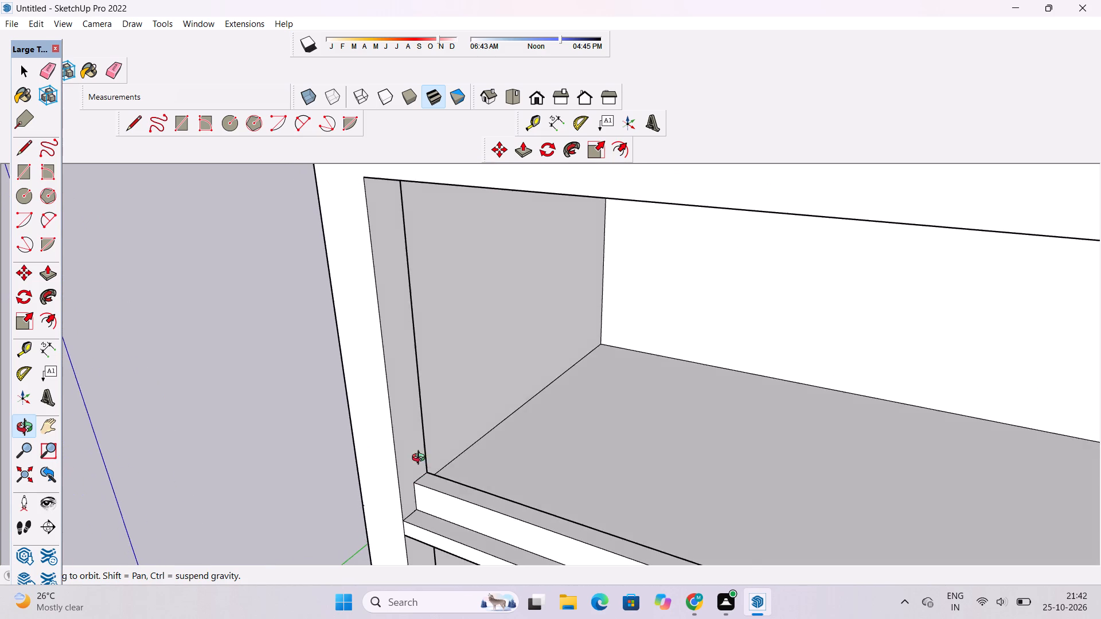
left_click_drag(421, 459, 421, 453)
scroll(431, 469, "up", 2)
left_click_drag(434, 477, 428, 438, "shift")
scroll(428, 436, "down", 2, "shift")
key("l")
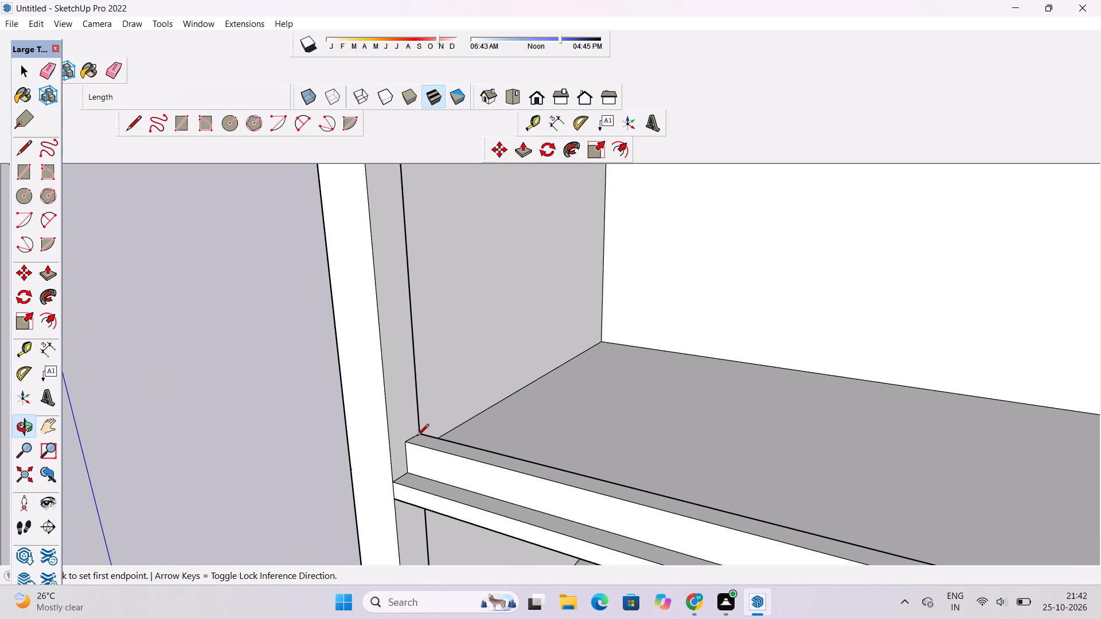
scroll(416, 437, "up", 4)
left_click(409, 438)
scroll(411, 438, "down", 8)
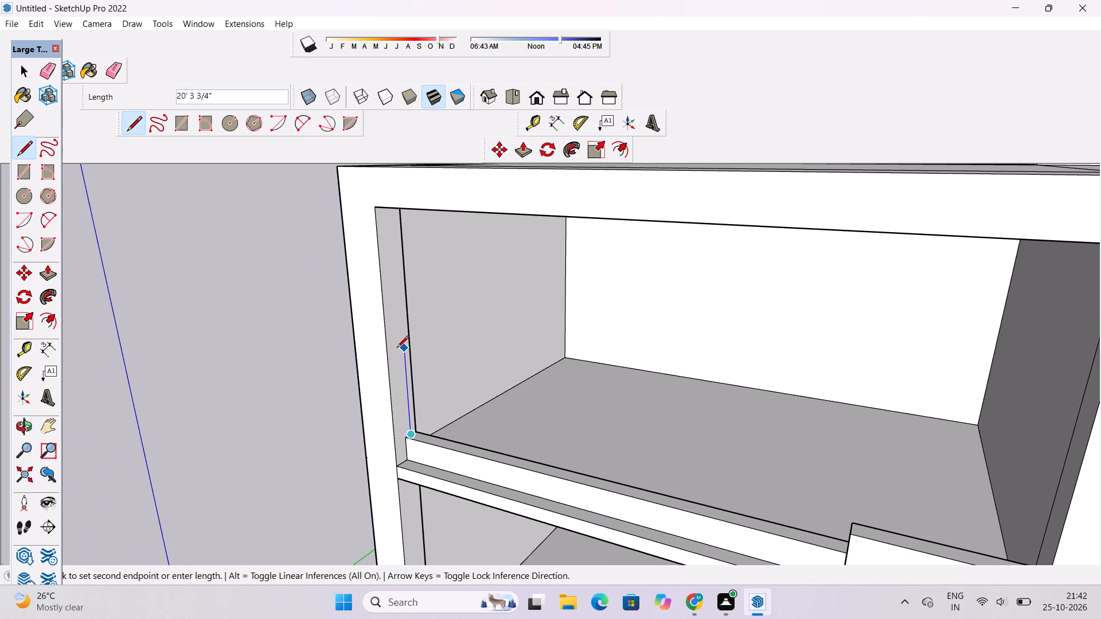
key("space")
Draw a window rectangle about 43' wide and 34' high near the middle of the top room's back wall.
type("o")
scroll(407, 351, "down", 3)
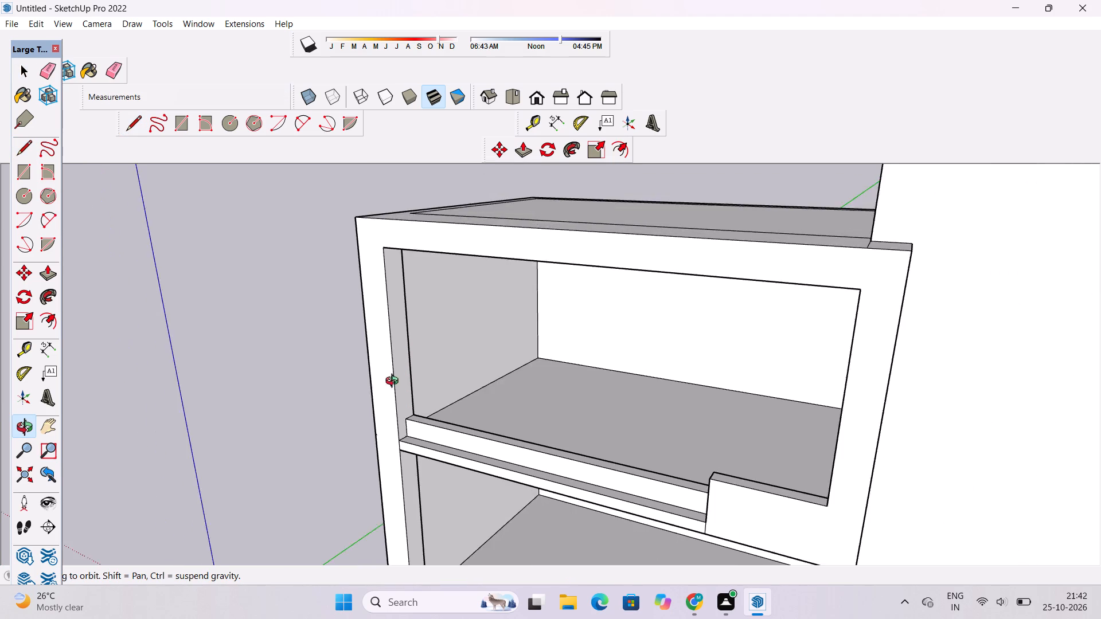
left_click_drag(420, 390, 483, 392)
left_click_drag(523, 390, 482, 405, "shift")
left_click_drag(487, 410, 584, 366)
left_click_drag(585, 369, 584, 387, "shift")
left_click_drag(571, 404, 553, 385)
left_click_drag(534, 385, 541, 393, "shift")
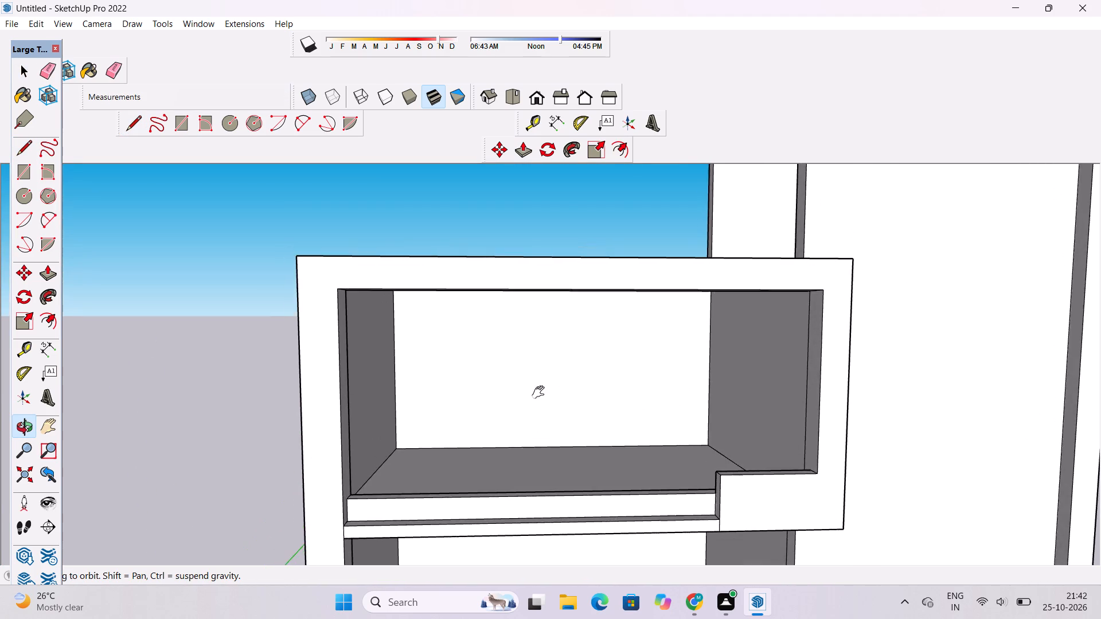
scroll(541, 393, "down", 2, "shift")
left_click_drag(541, 393, 536, 404, "shift")
left_click_drag(527, 410, 523, 402, "shift")
left_click_drag(523, 405, 521, 394, "shift")
left_click_drag(521, 399, 520, 386)
left_click(520, 386, "shift")
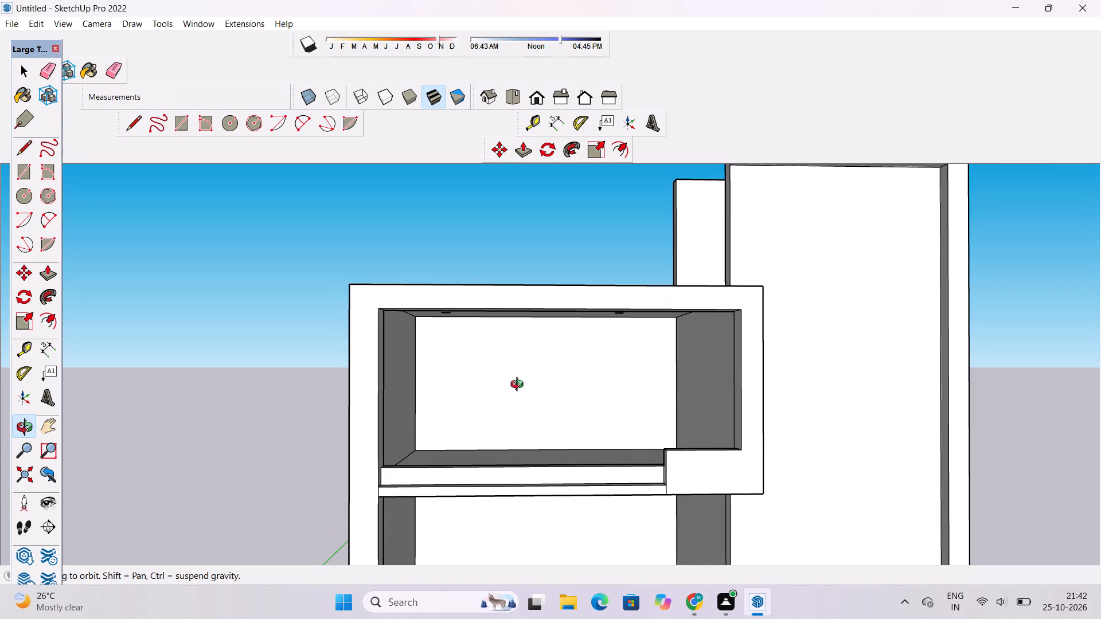
key("r")
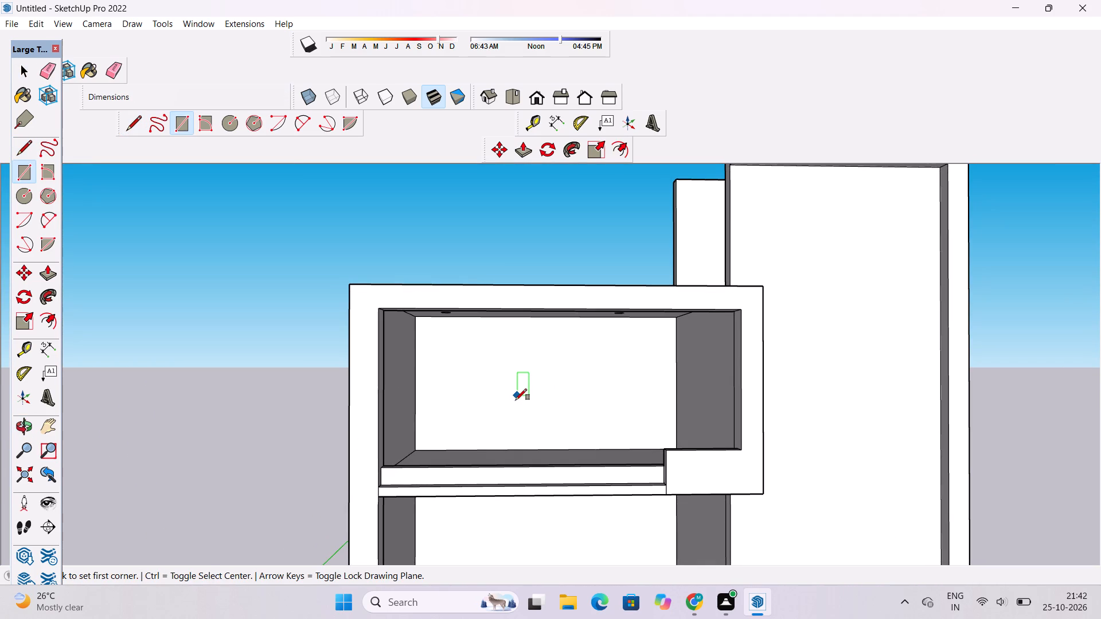
left_click(491, 363)
scroll(580, 446, "up", 3)
scroll(577, 434, "down", 2)
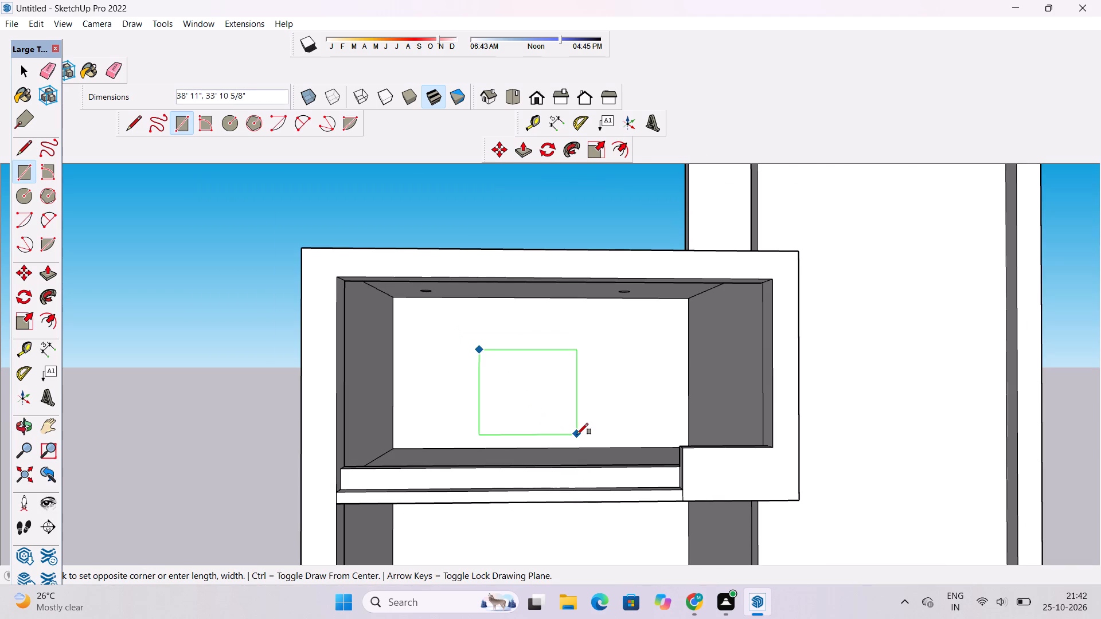
left_click(587, 434)
Offset the window rectangle inward by 2.5' to form its frame.
type("of")
left_click(542, 354)
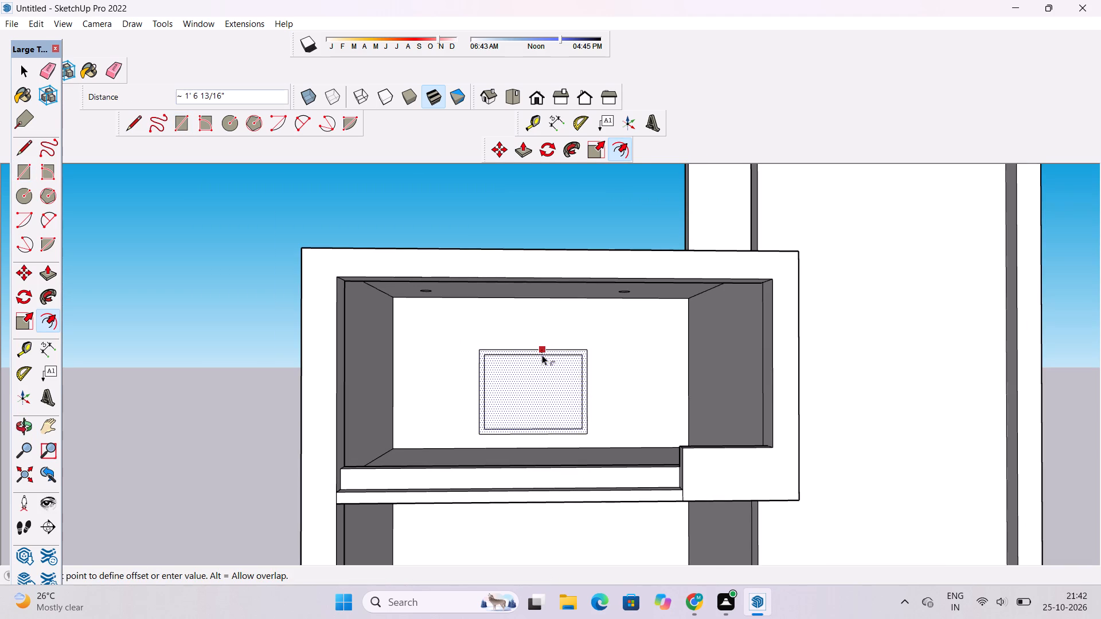
type("2.5'")
key("Return")
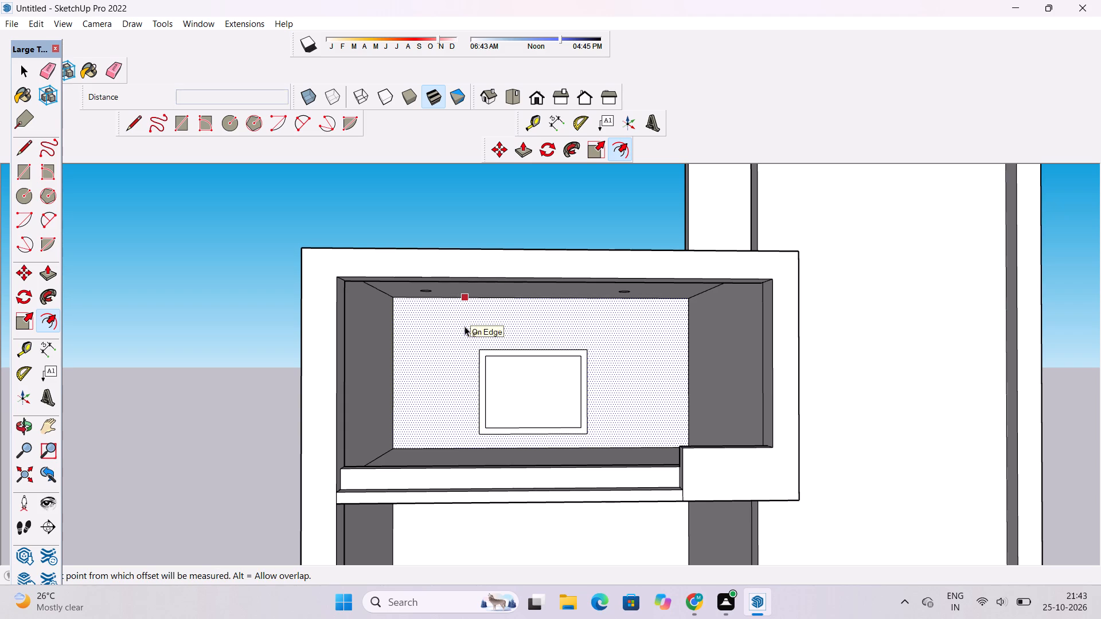
key("space")
Place a vertical guide through the middle of the window's inner rectangle.
key("t")
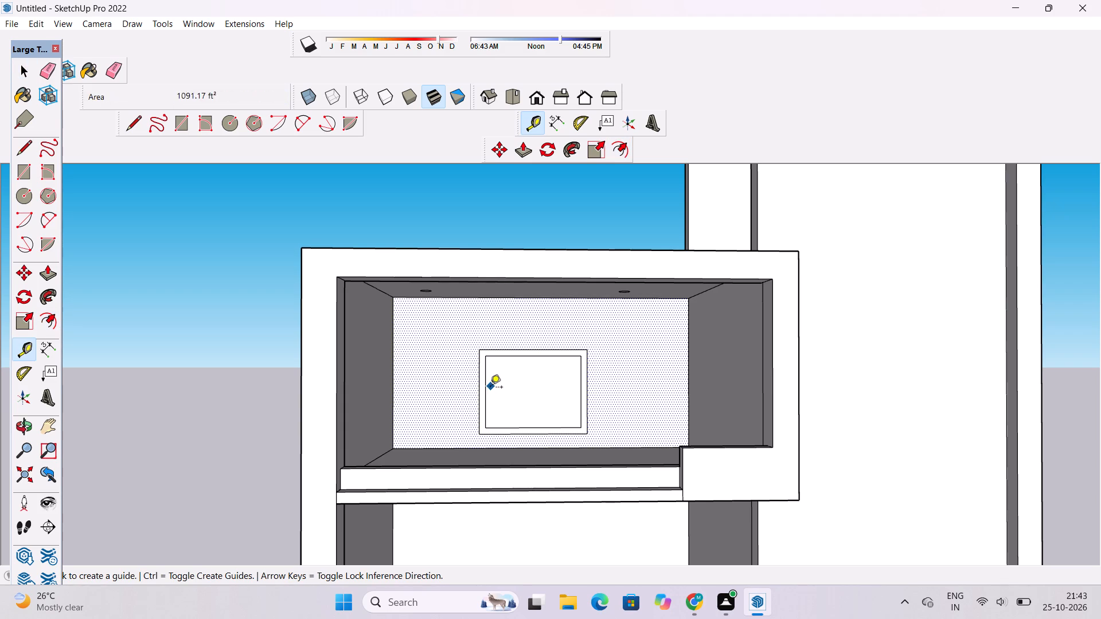
left_click(485, 392)
left_click(537, 358)
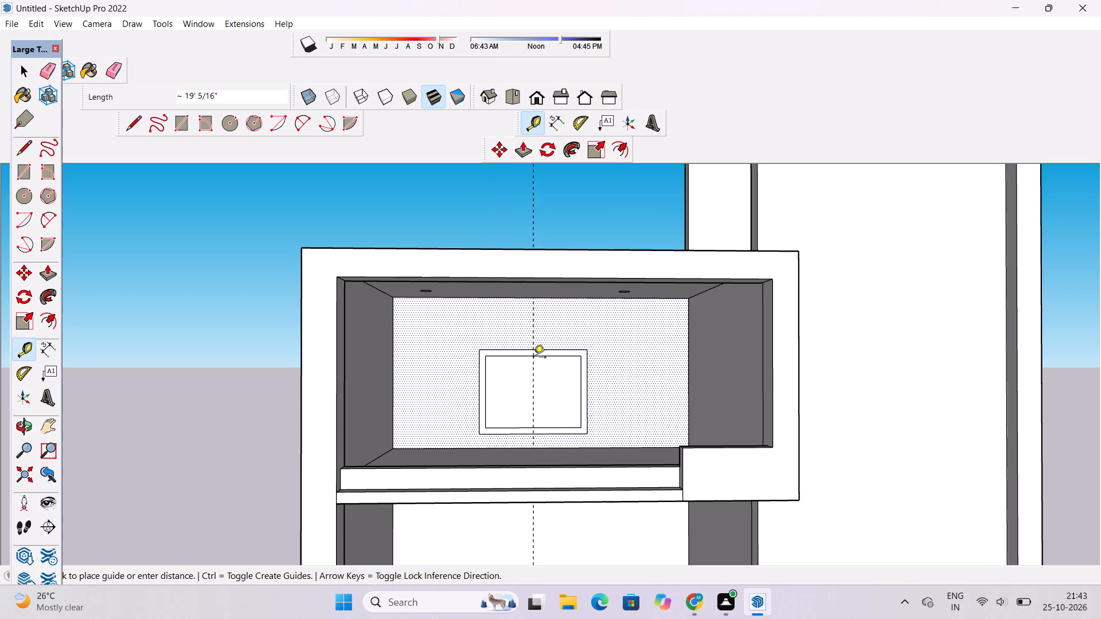
Add a parallel vertical guide 1' on each side of the window's centre guide.
scroll(482, 346, "down", 4)
scroll(529, 376, "up", 10)
left_click(498, 330)
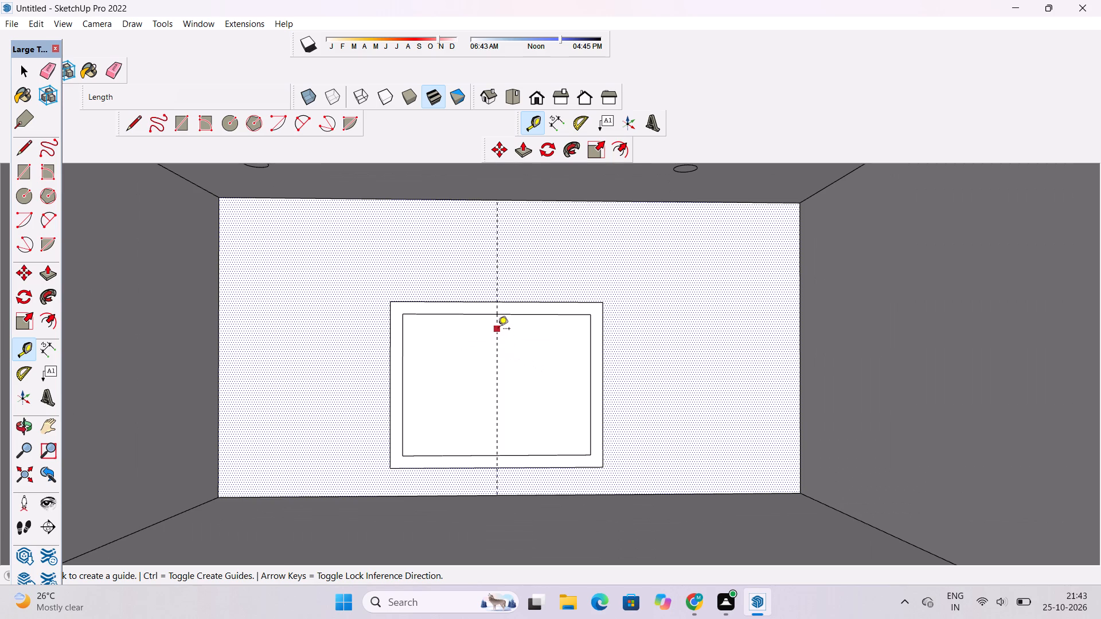
type("1'")
key("Return")
left_click(496, 327)
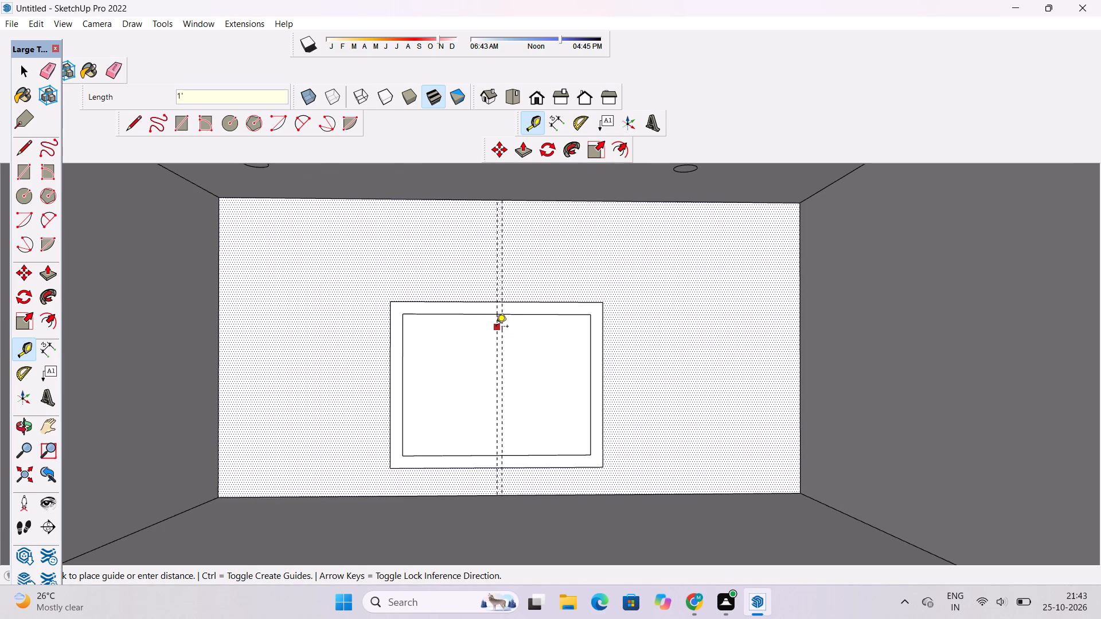
type("1'")
key("Return")
Draw a mullion rectangle between the two outer guides, spanning the full height of the window's inner rectangle.
key("r")
scroll(502, 320, "up", 8)
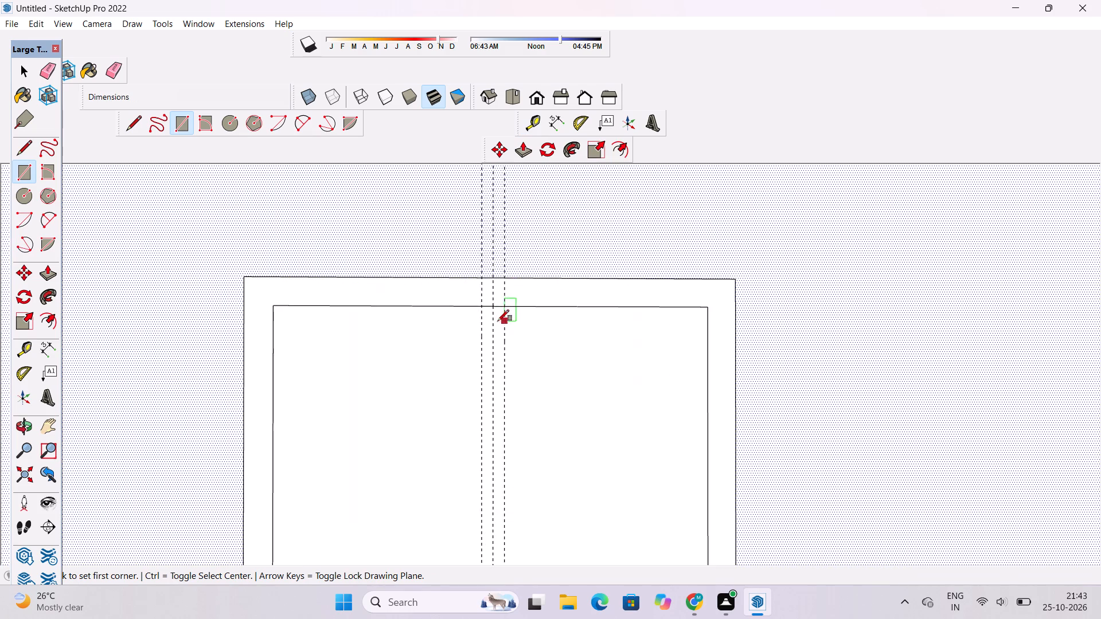
left_click(481, 306)
scroll(481, 306, "down", 5)
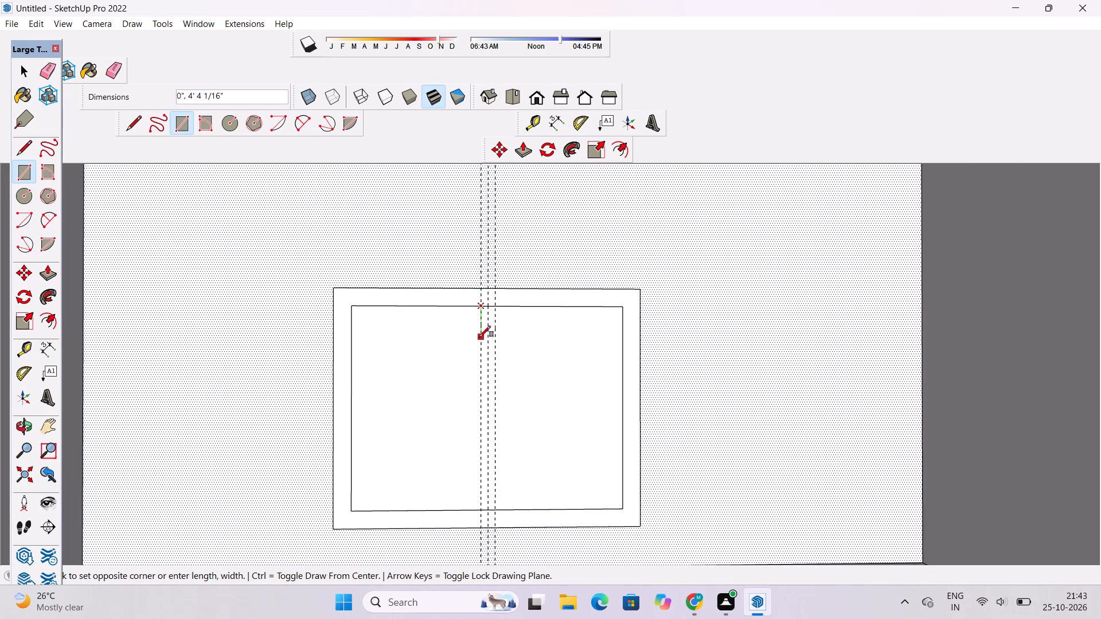
scroll(479, 337, "down", 4)
scroll(491, 440, "up", 6)
left_click(492, 471)
scroll(499, 449, "down", 4)
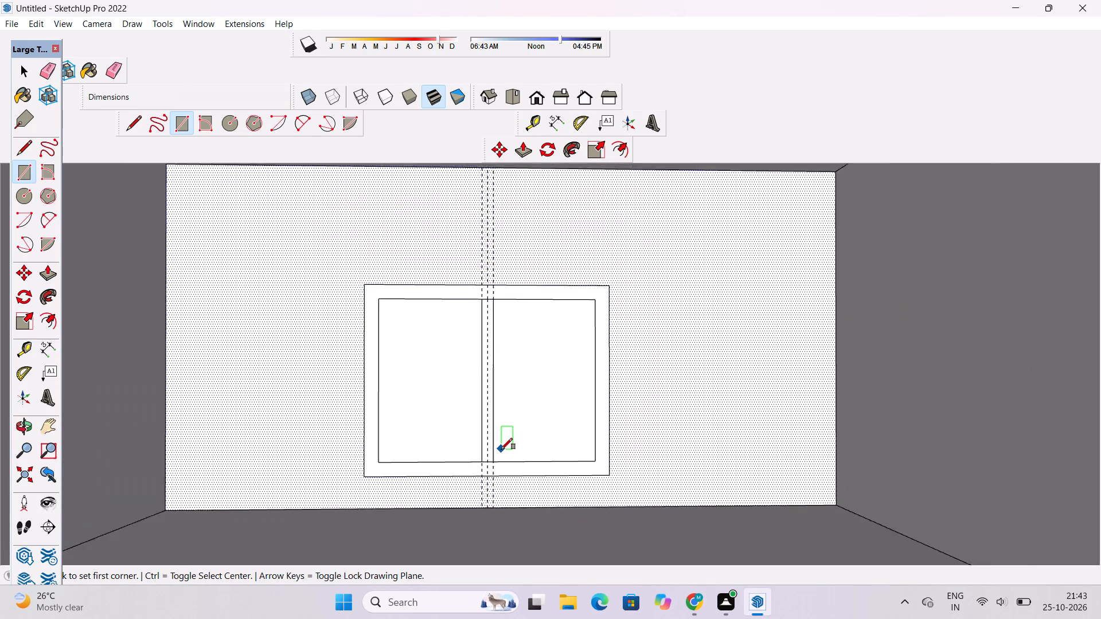
Erase the three vertical guides running through the window.
scroll(501, 449, "down", 3)
key("e")
left_click_drag(512, 257, 472, 299)
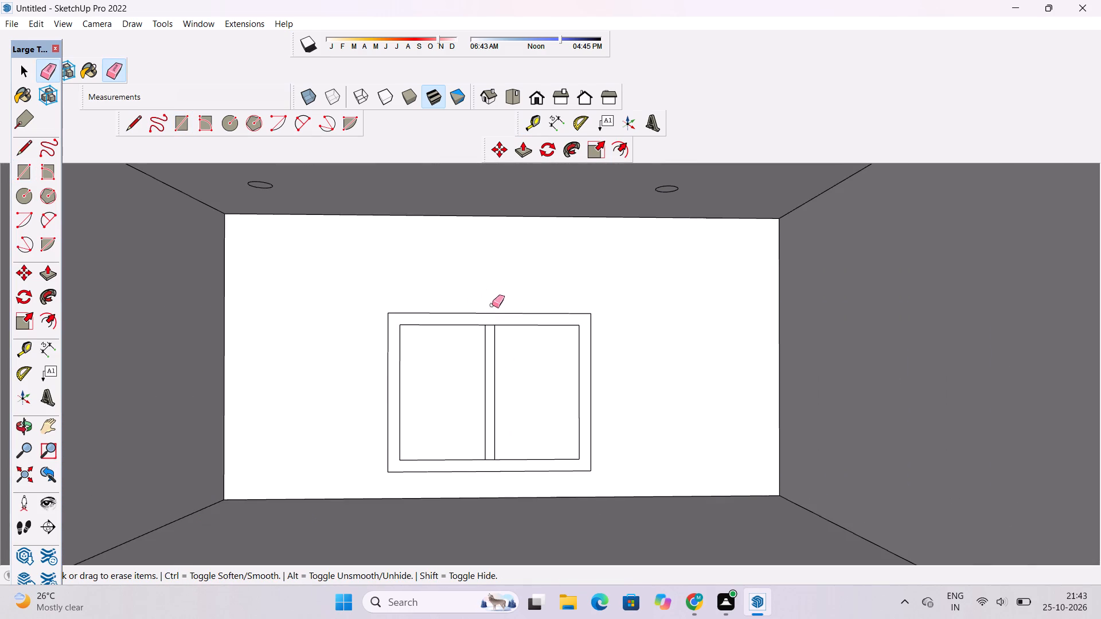
Erase the short top and bottom edges of the window's mullion so it merges with the surrounding frame.
scroll(478, 336, "up", 5)
left_click_drag(493, 313, 494, 316)
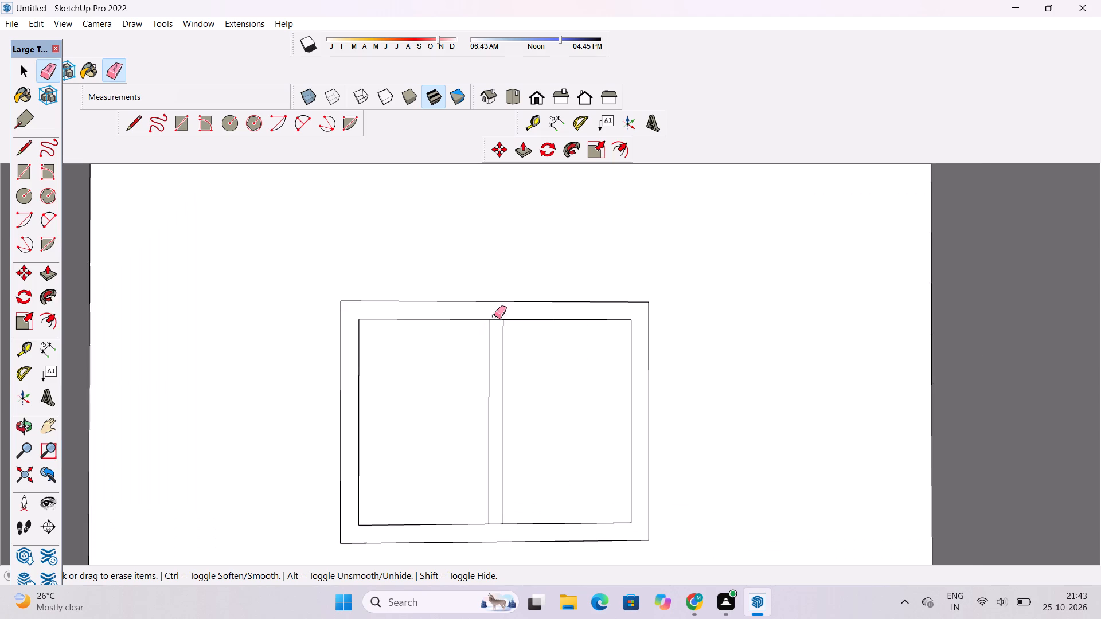
left_click_drag(494, 316, 495, 319)
scroll(499, 283, "down", 6)
scroll(519, 414, "up", 10)
left_click_drag(479, 431, 485, 461)
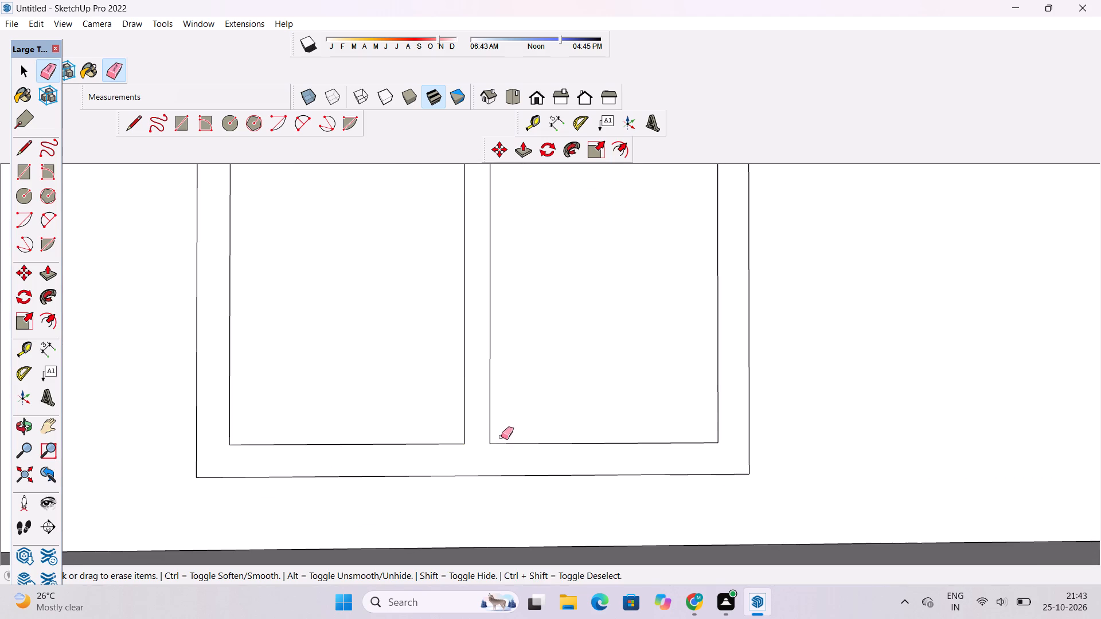
scroll(501, 437, "down", 11)
Examine the building's front and the junction between the lower block's roof and the tall tower.
key("space")
type("o")
scroll(502, 409, "down", 7)
left_click_drag(482, 401, 550, 409)
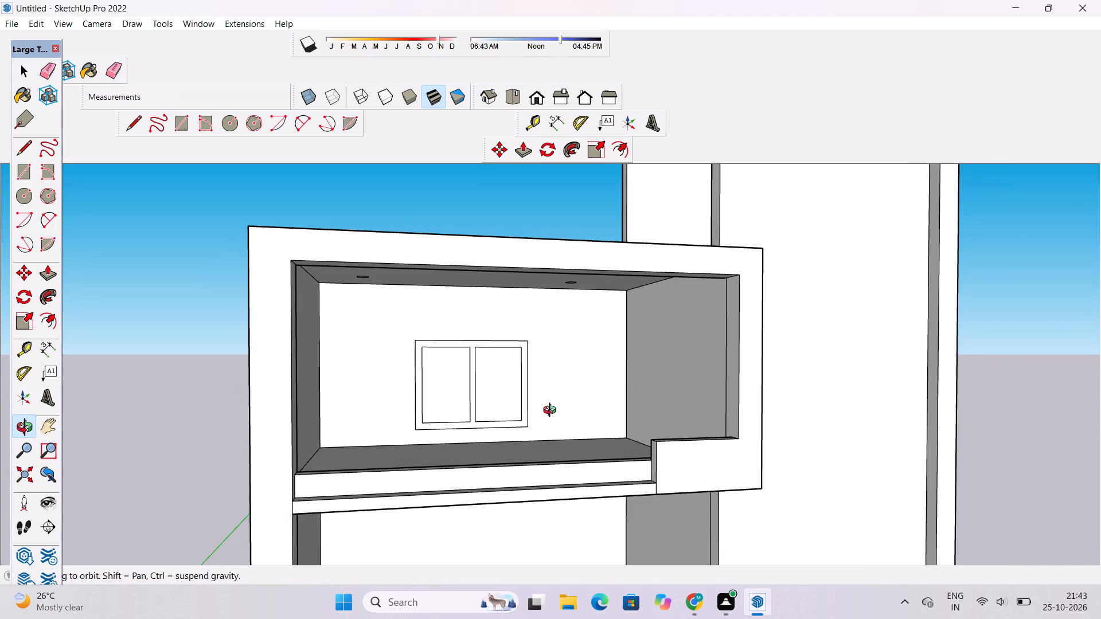
left_click_drag(486, 426, 495, 391, "shift")
scroll(490, 367, "down", 4)
left_click_drag(624, 300, 564, 331)
left_click_drag(572, 330, 423, 376)
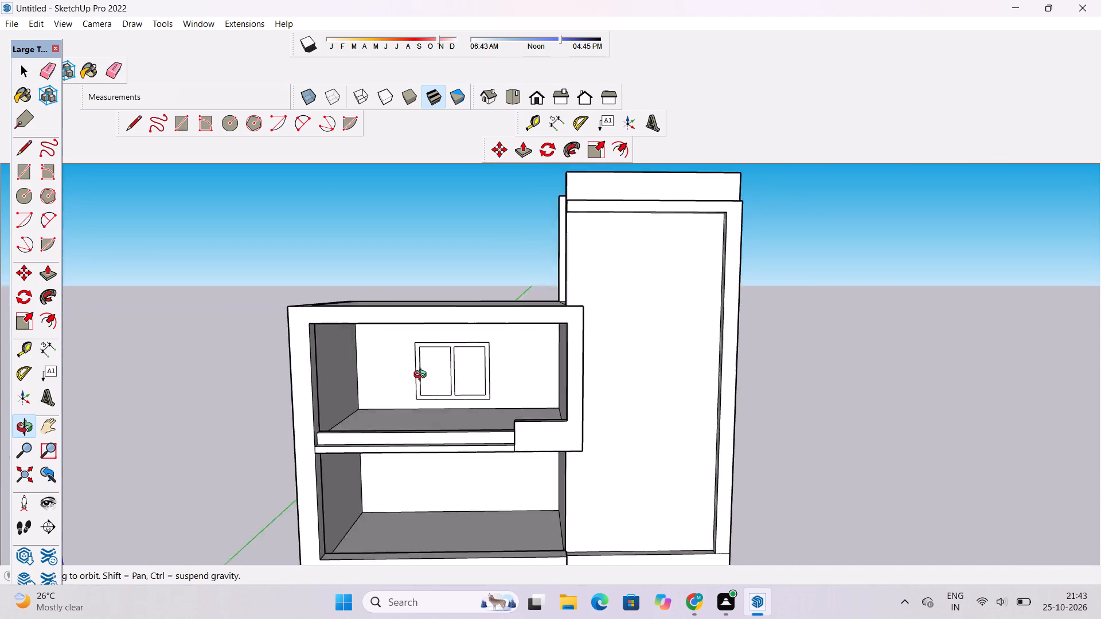
left_click_drag(423, 376, 352, 388)
scroll(339, 373, "up", 1)
left_click(323, 373, "shift")
left_click_drag(364, 402, 614, 467)
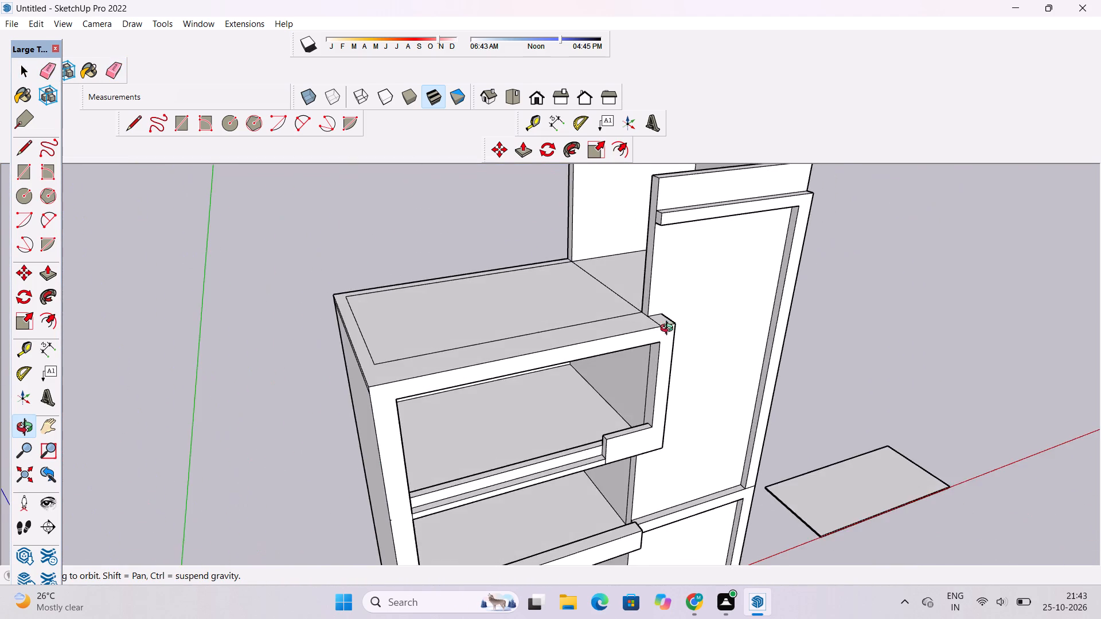
scroll(669, 330, "up", 4, "shift")
left_click_drag(634, 329, 606, 352, "shift")
scroll(609, 344, "up", 3)
left_click_drag(608, 344, 578, 359, "shift")
left_click_drag(585, 367, 622, 371)
scroll(622, 348, "up", 2)
scroll(622, 334, "down", 4, "shift")
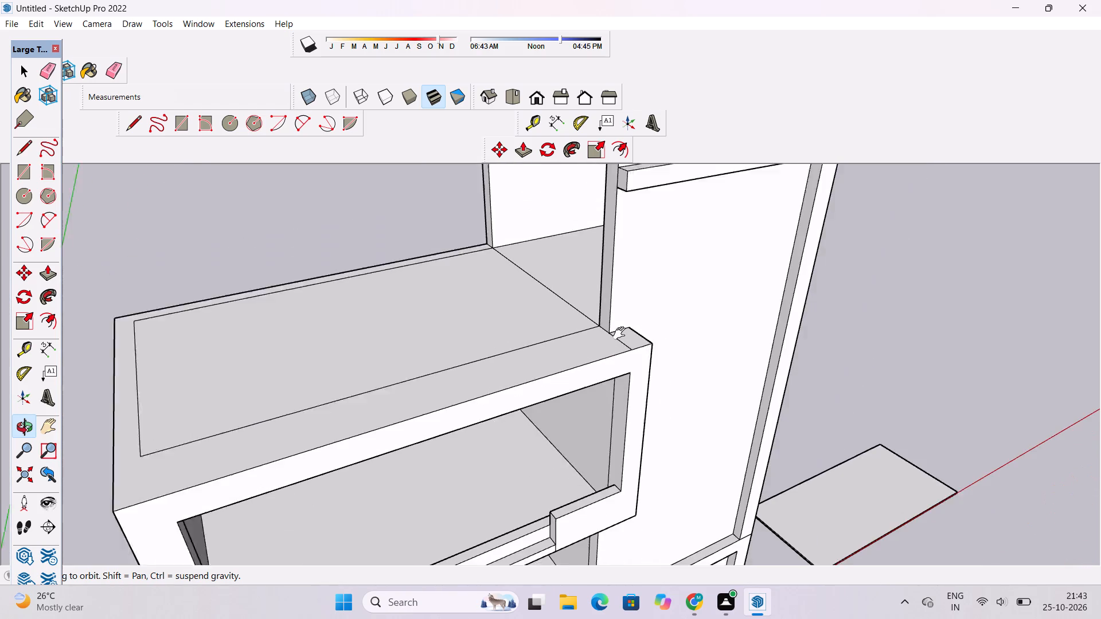
scroll(622, 334, "down", 2, "shift")
scroll(624, 332, "up", 2)
left_click(624, 332, "shift")
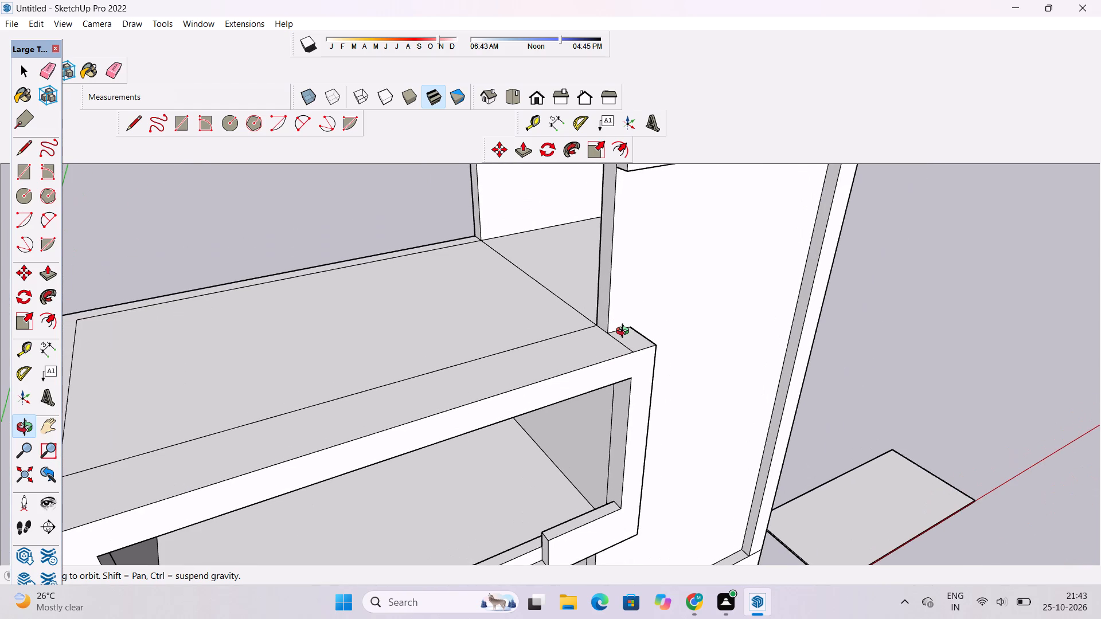
scroll(625, 332, "down", 3)
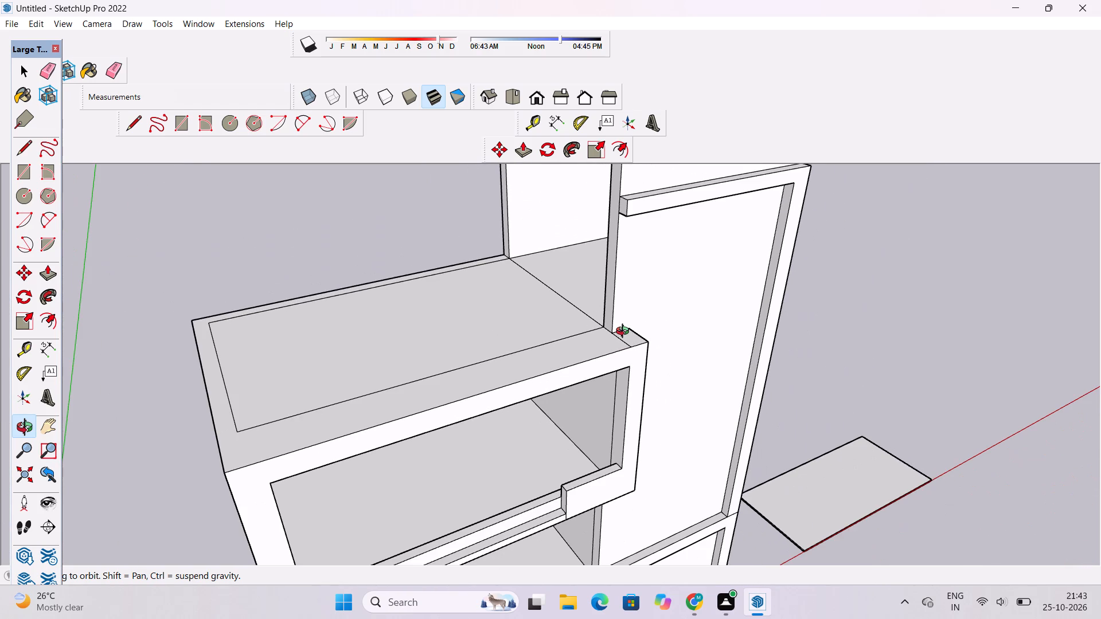
scroll(625, 332, "up", 1)
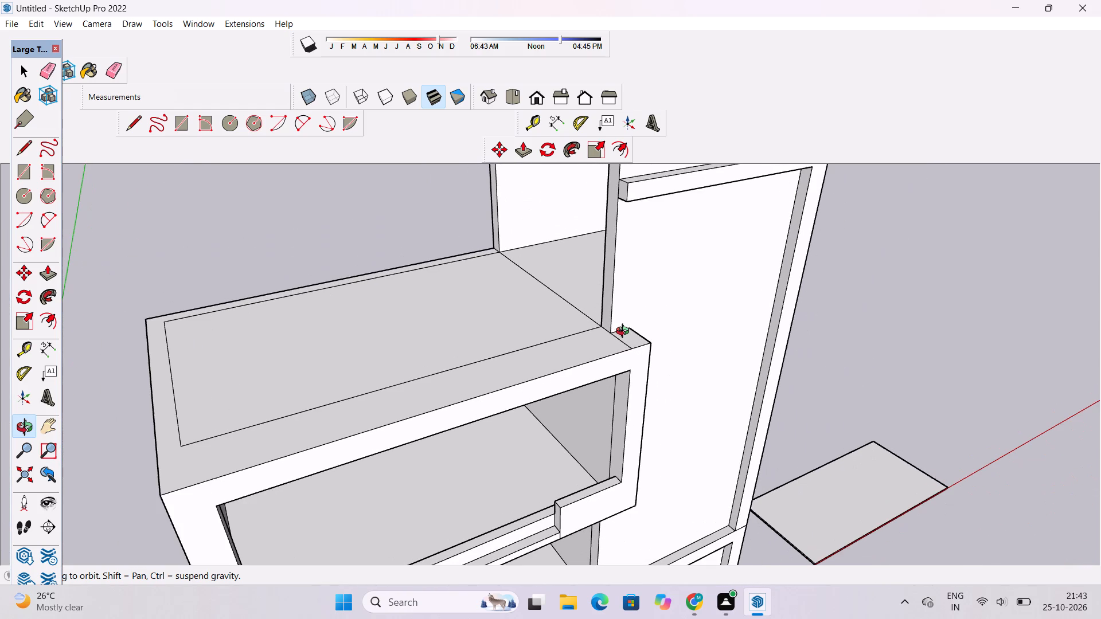
scroll(625, 332, "down", 3)
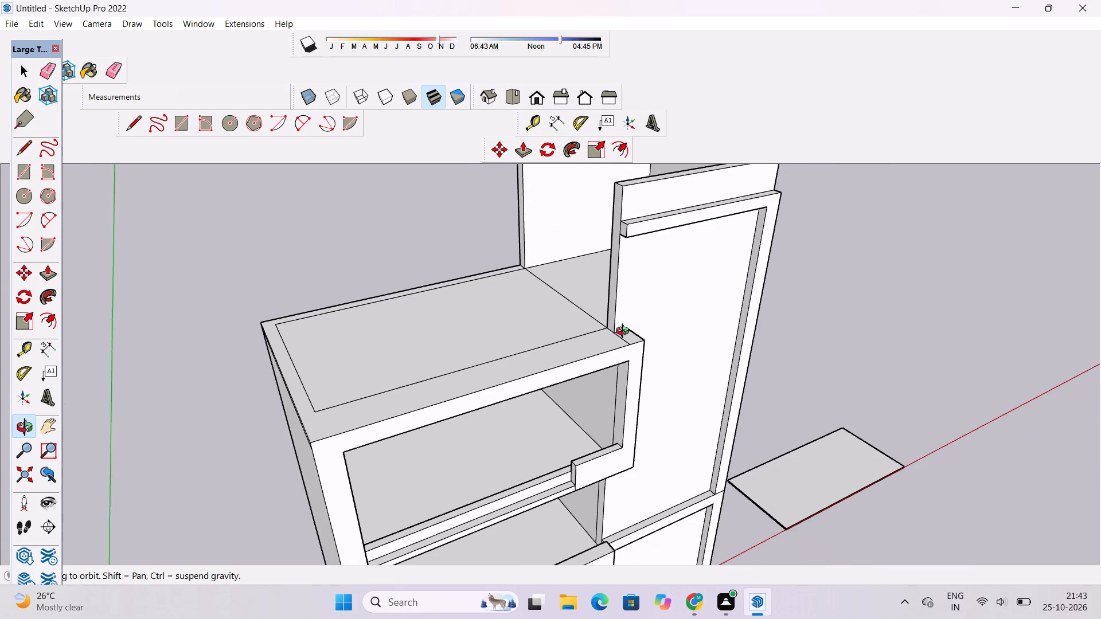
Erase the front inset line on the lower block's roof and the short dividing line at its corner beside the tower.
scroll(626, 331, "down", 2)
left_click_drag(634, 335, 630, 303, "shift")
left_click_drag(601, 309, 599, 366, "shift")
scroll(546, 366, "up", 1)
left_click_drag(546, 366, 546, 352, "shift")
left_click_drag(539, 360, 517, 374)
left_click(517, 374)
key("e")
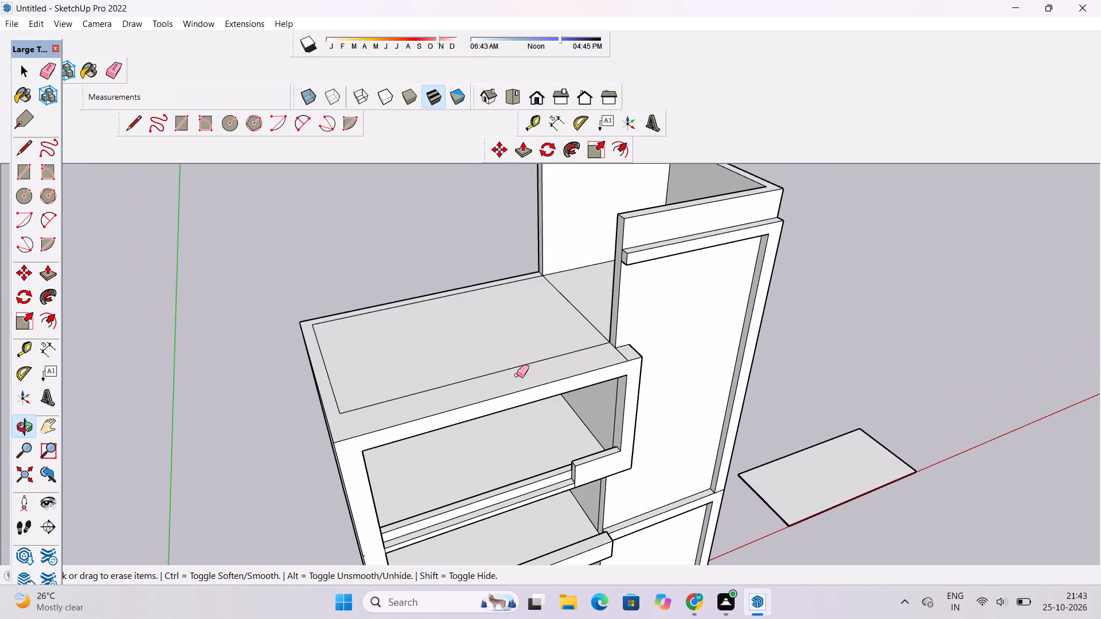
left_click_drag(503, 351, 503, 371)
scroll(625, 355, "up", 6)
left_click_drag(625, 354, 607, 365)
scroll(560, 340, "down", 6)
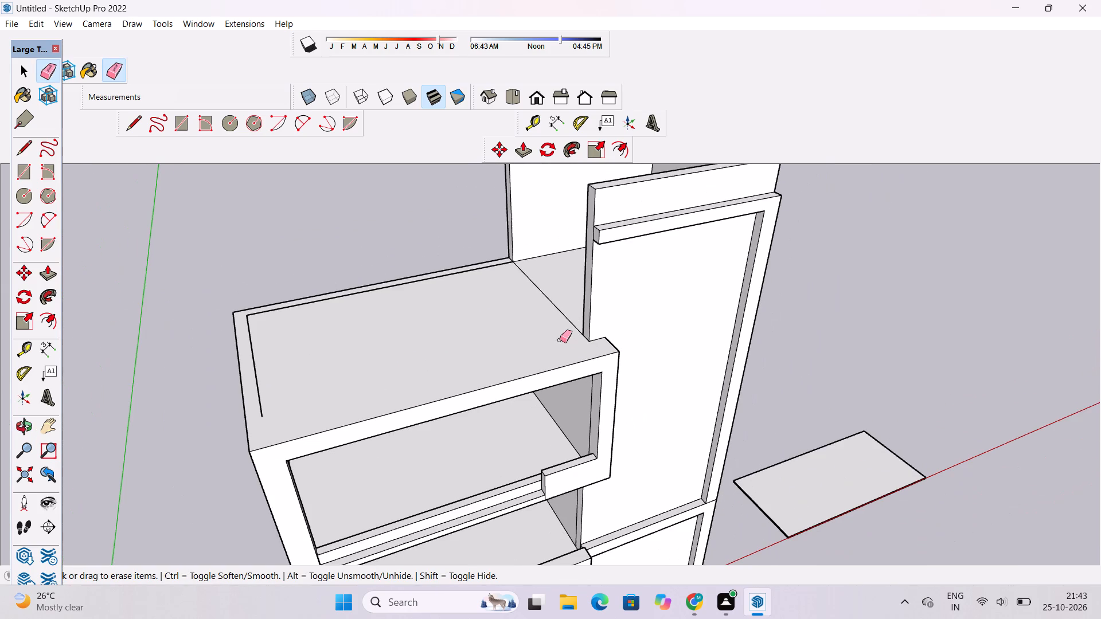
Place a guide on the roof 5' in from its front edge.
key("t")
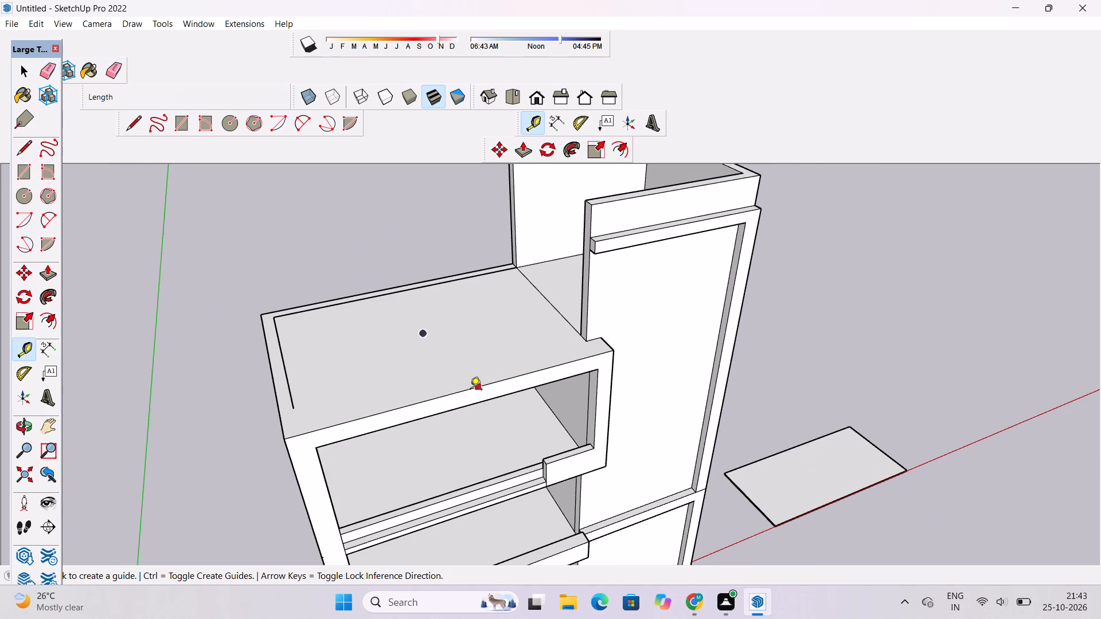
left_click(466, 391)
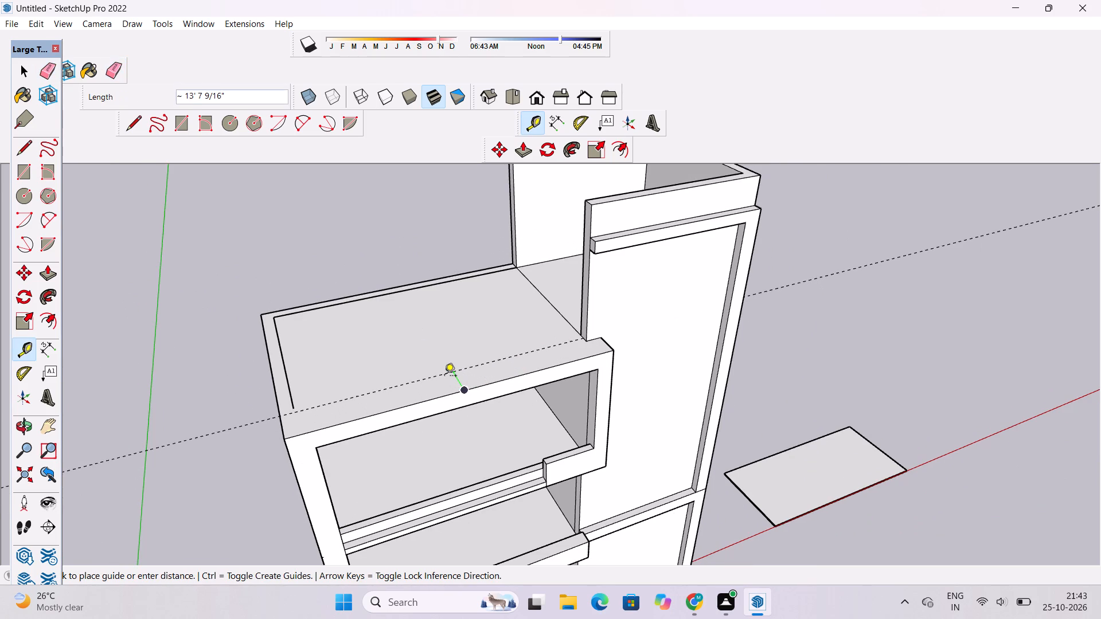
type("5'")
key("Return")
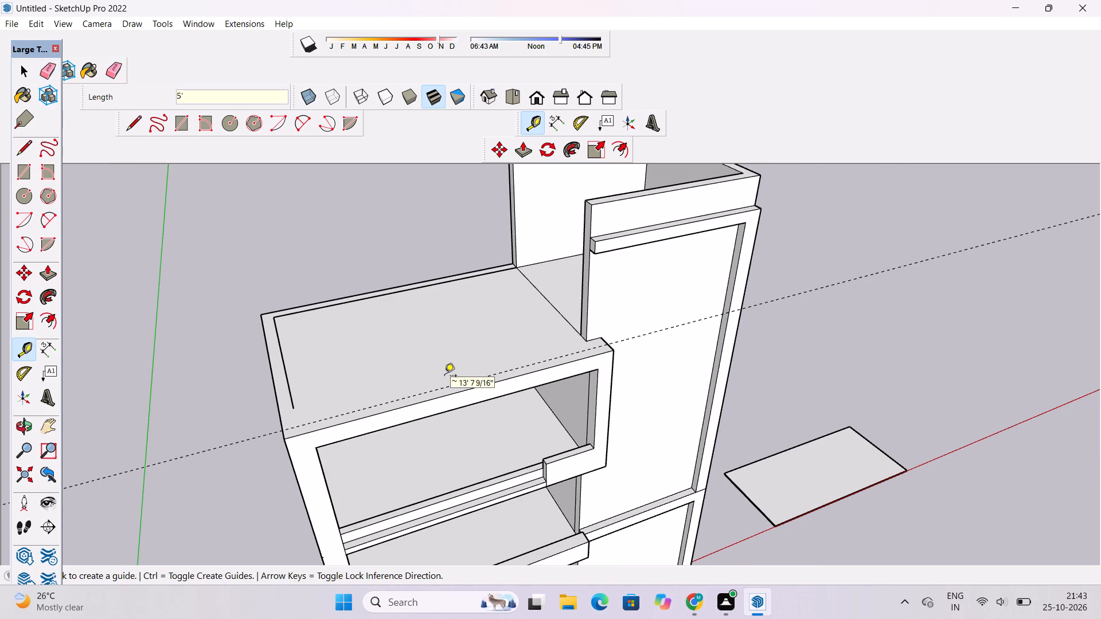
Place a guide 5' in from the roof's outer side edge, running along the existing side inset line.
left_click(278, 413)
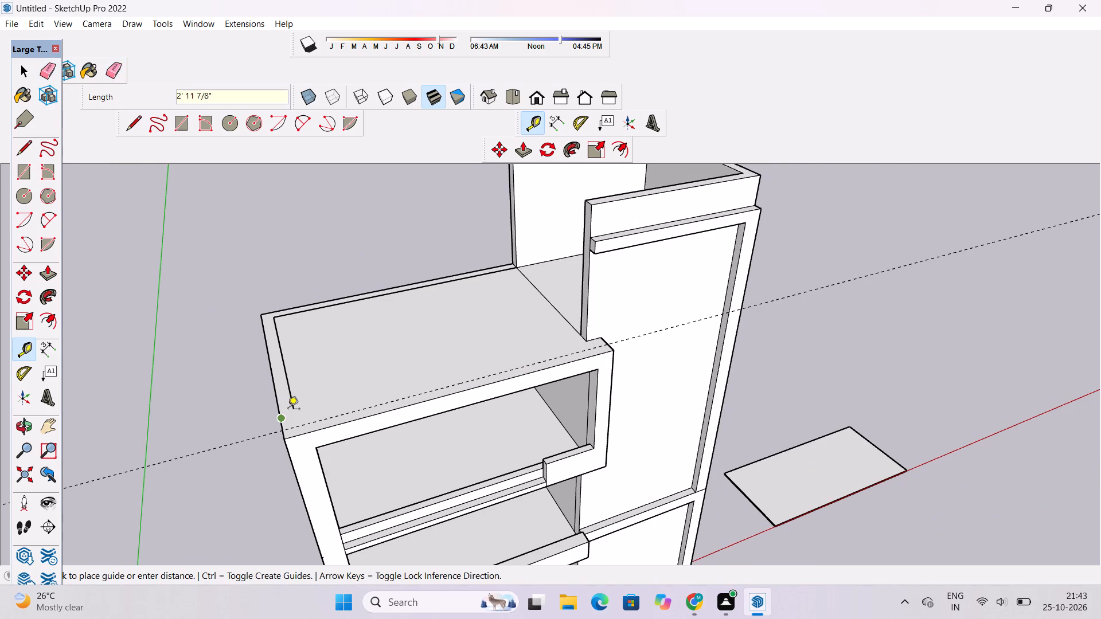
key("space")
key("t")
left_click(275, 391)
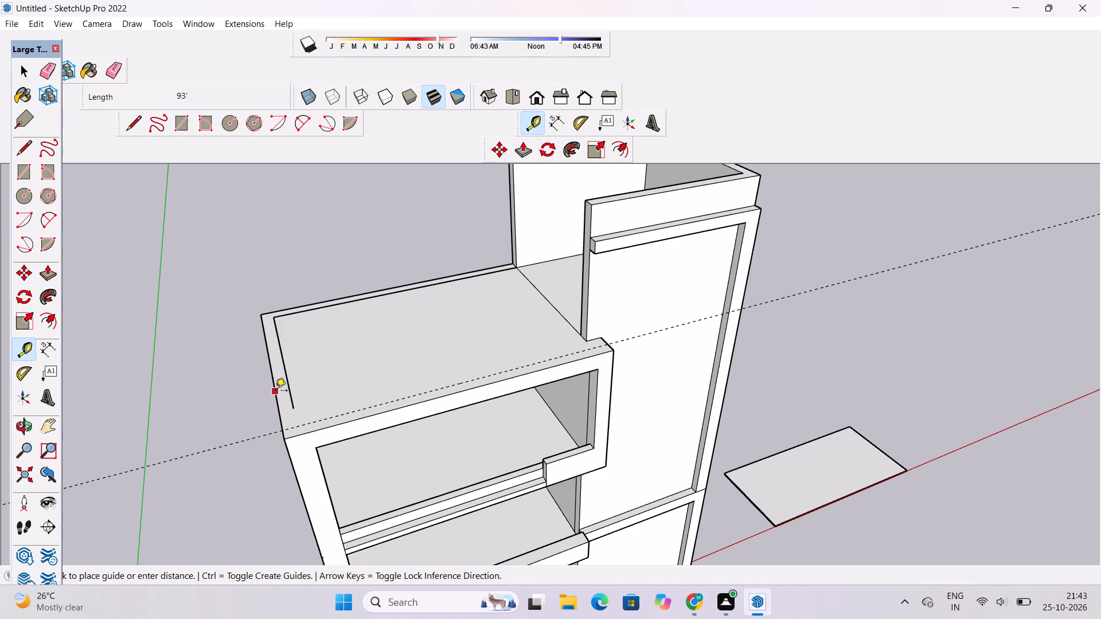
scroll(296, 407, "up", 2)
left_click(296, 407)
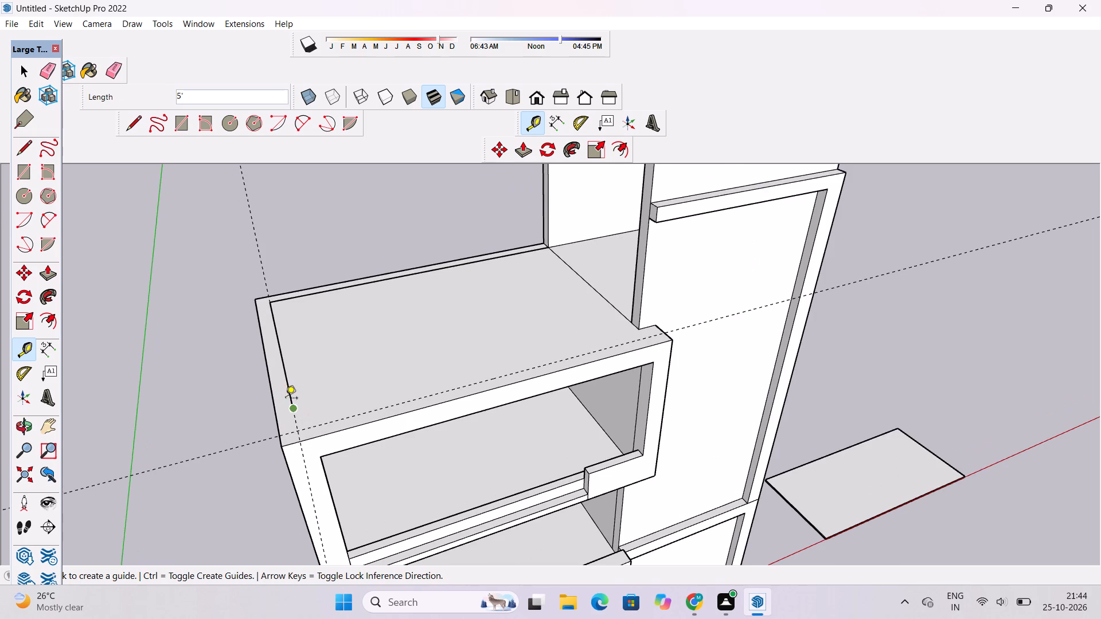
Extend the roof's side inset line from its loose end to the intersection of the two guides.
scroll(281, 400, "down", 1)
key("l")
scroll(300, 412, "up", 2)
scroll(244, 398, "down", 3)
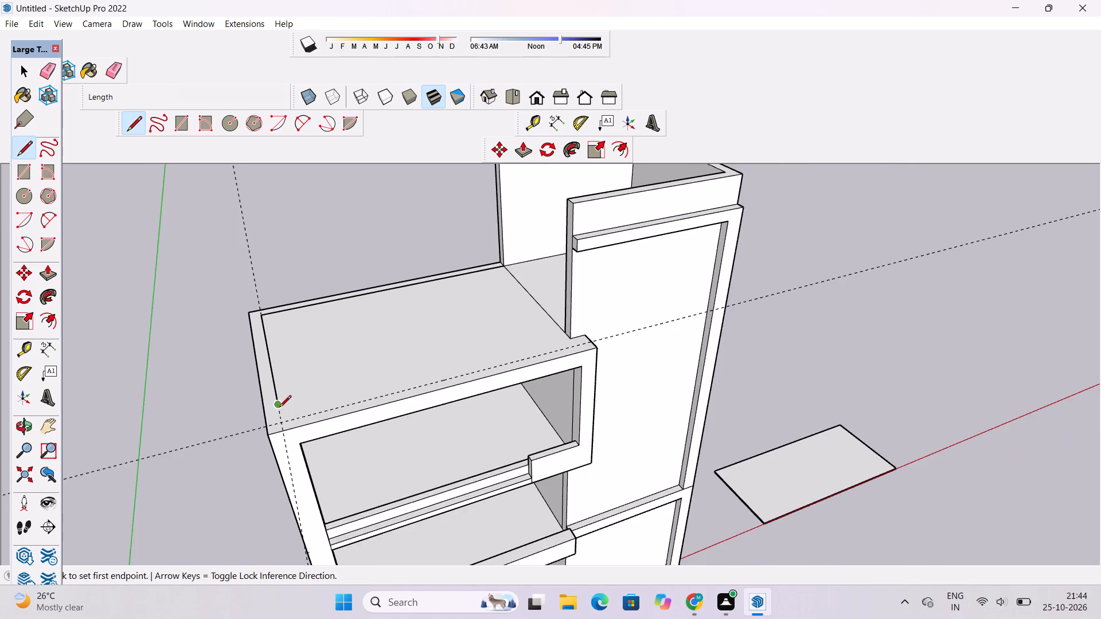
scroll(279, 408, "up", 7)
left_click(274, 400)
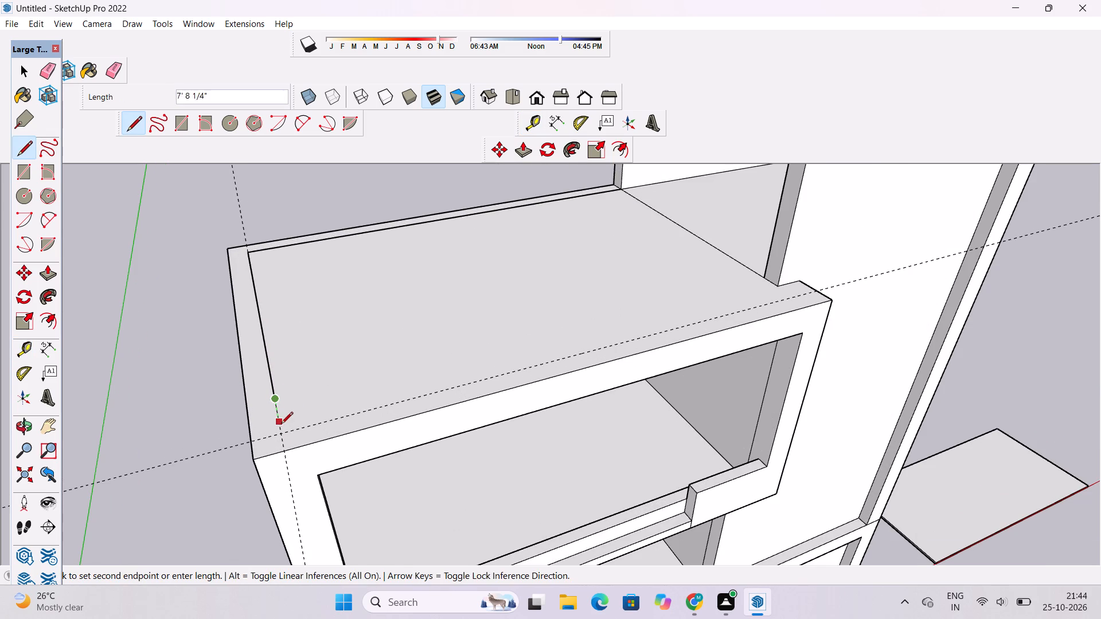
left_click(282, 432)
Draw a 125' line along the front guide from the inset corner to the roof's edge on the tower side.
scroll(275, 434, "down", 5)
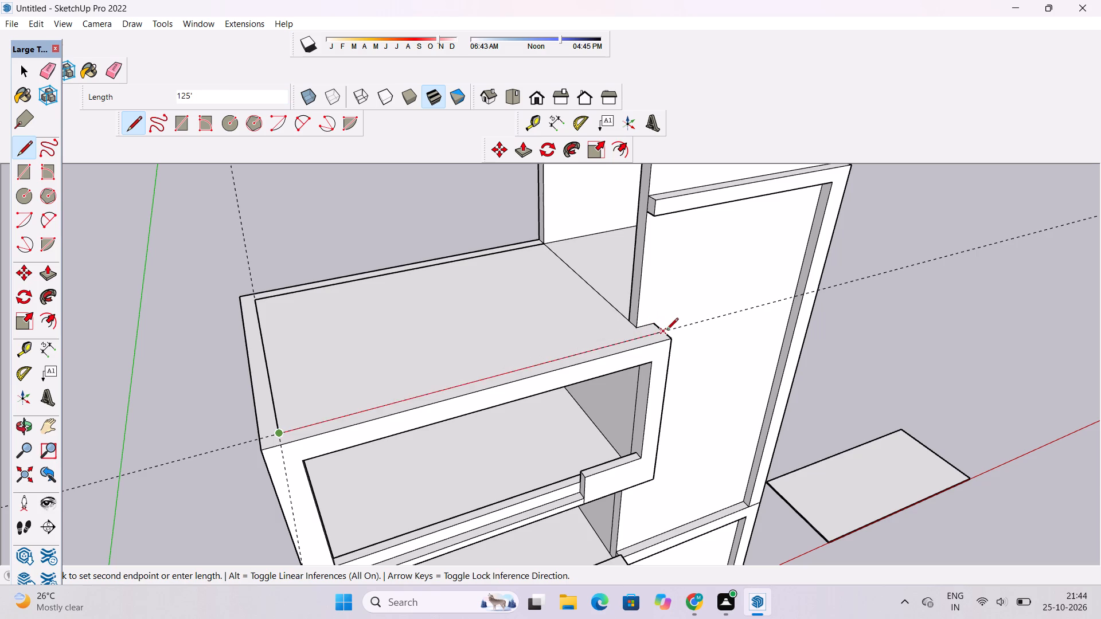
left_click(666, 331)
key("ctrl+z")
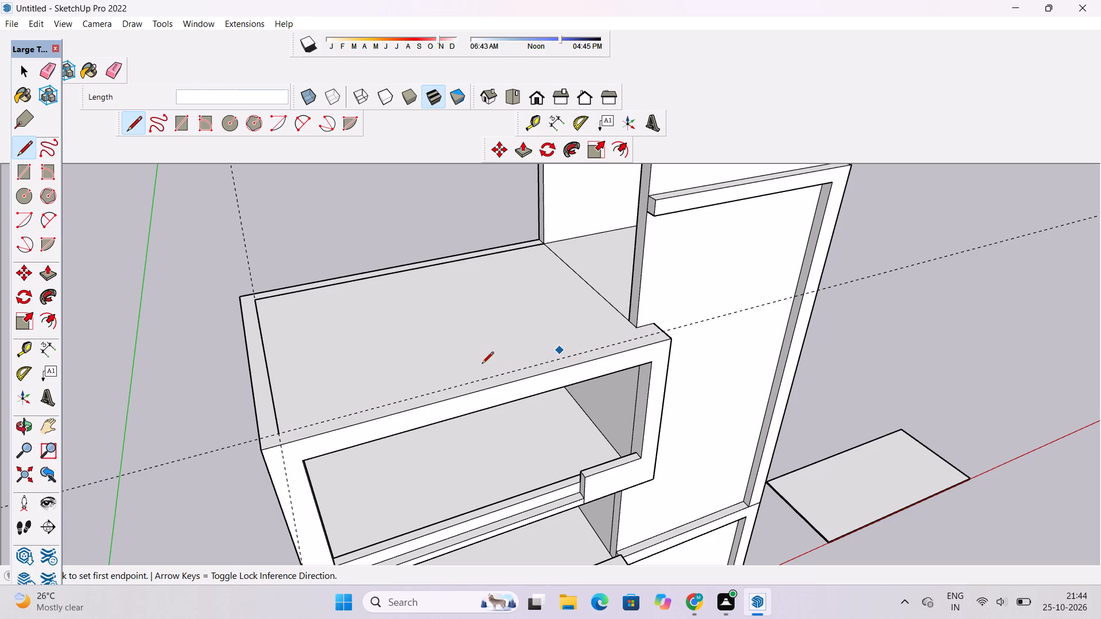
left_click(279, 433)
scroll(278, 432, "down", 3)
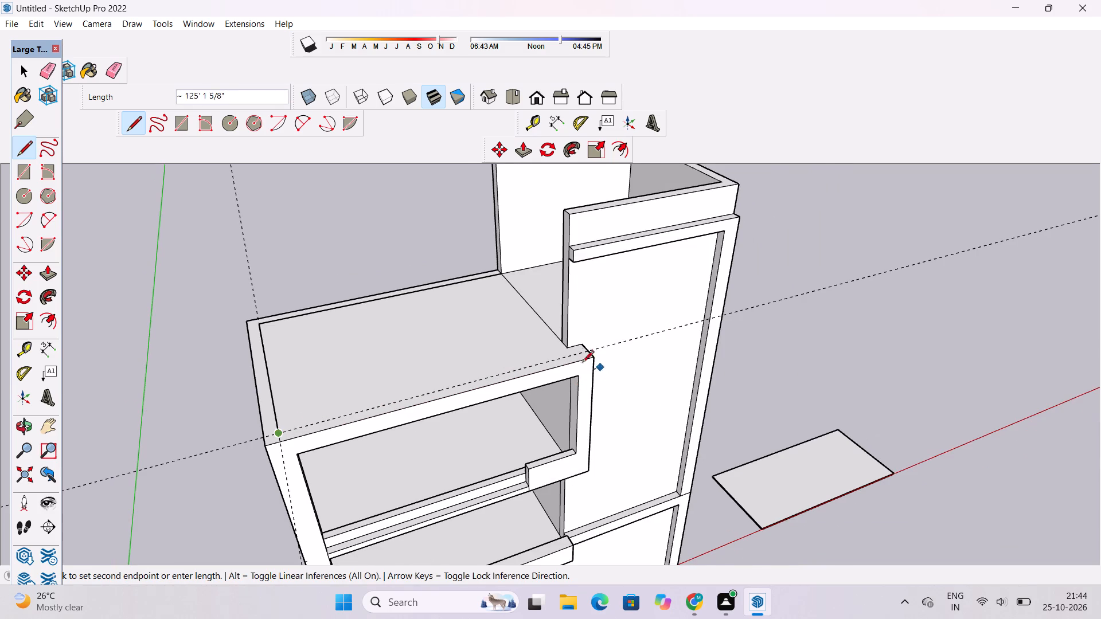
scroll(565, 359, "up", 6)
left_click(607, 345)
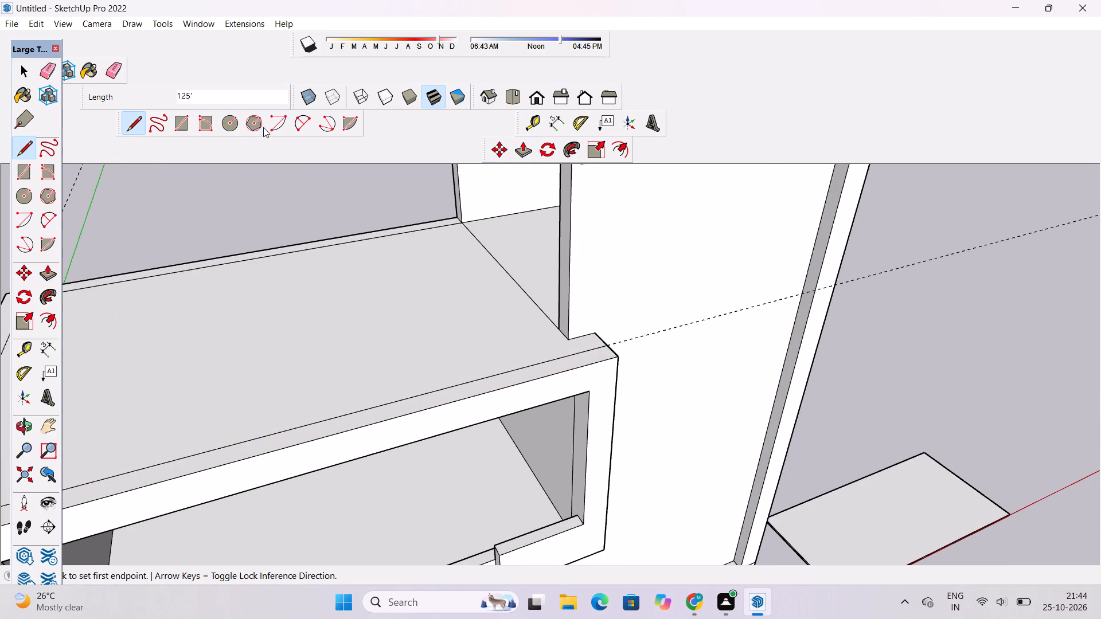
Erase the two guides crossing the roof.
left_click(109, 77)
left_click_drag(677, 297, 684, 319)
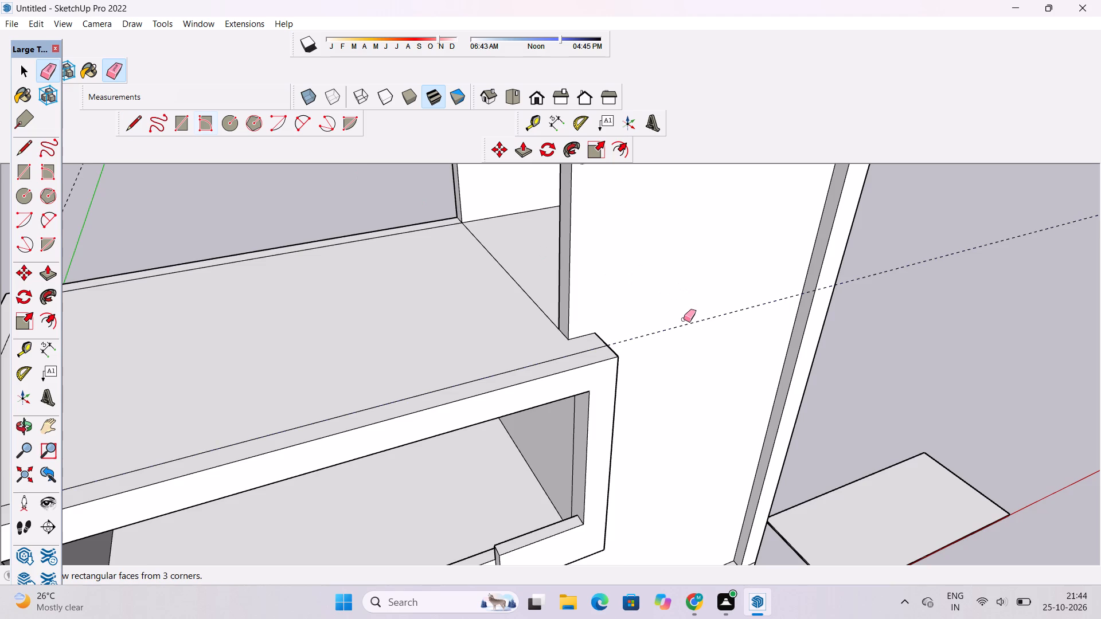
left_click_drag(684, 319, 684, 330)
scroll(684, 329, "down", 3)
left_click_drag(193, 240, 181, 274)
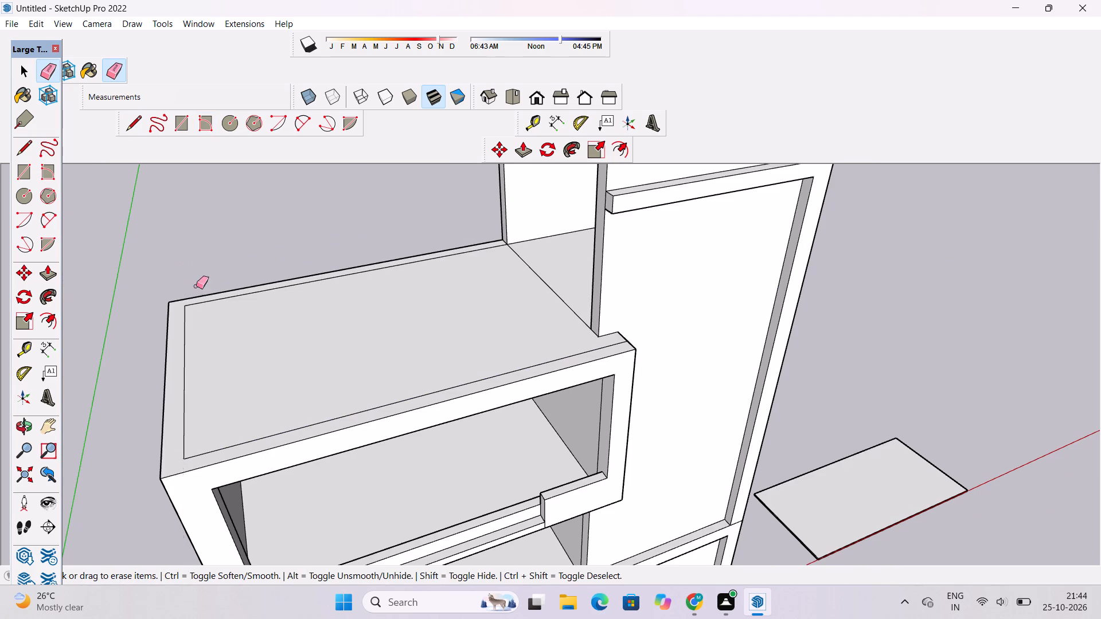
Examine the lower block's roof and open front rooms from several angles.
scroll(357, 346, "down", 2)
key("o")
scroll(446, 327, "down", 4)
left_click_drag(547, 406, 517, 364)
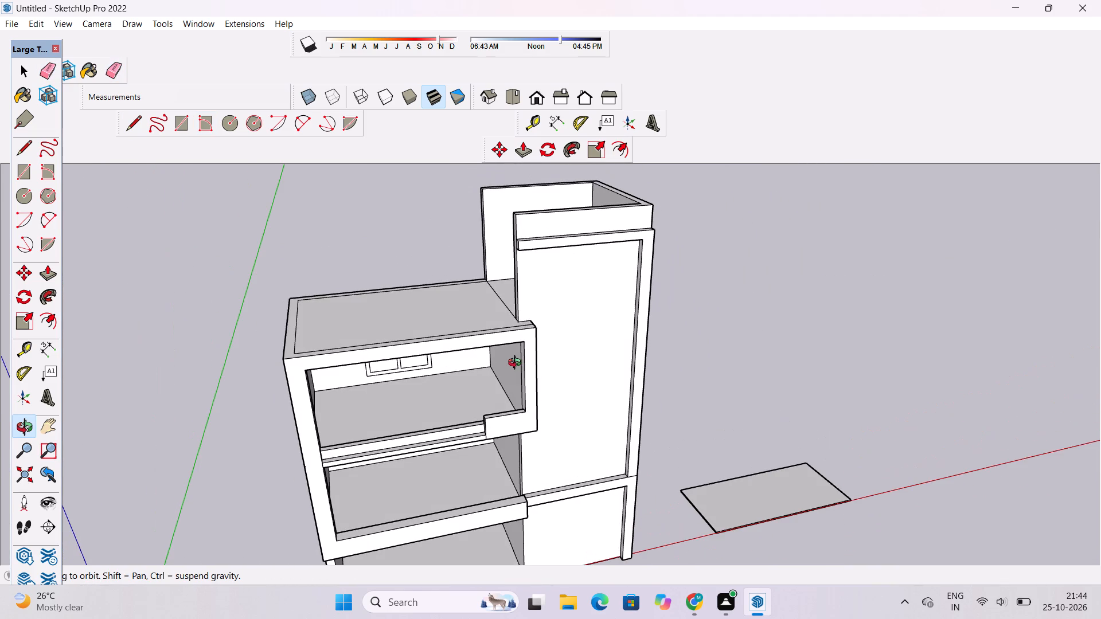
left_click_drag(506, 371, 506, 313, "shift")
left_click_drag(545, 343, 492, 336)
left_click_drag(363, 374, 408, 399, "shift")
left_click_drag(386, 367, 407, 406, "shift")
Draw a 19' vertical line up the top room's side reveal from the midpoint of the parapet's end edge.
scroll(422, 410, "up", 3)
left_click_drag(478, 438, 440, 354)
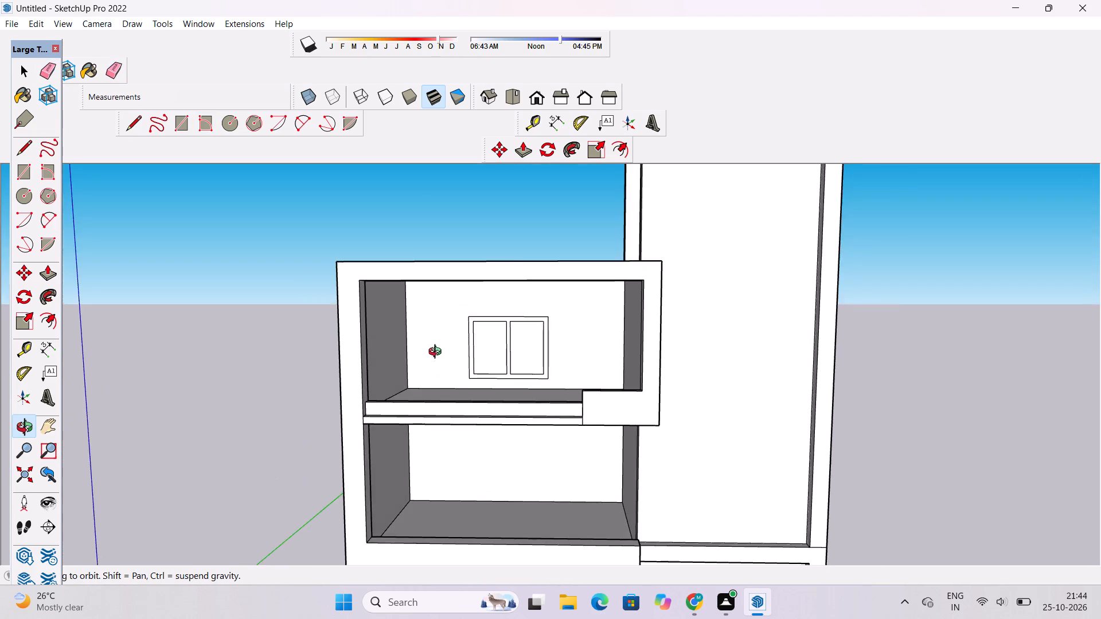
scroll(434, 389, "up", 2)
left_click_drag(431, 386, 409, 359, "shift")
left_click_drag(397, 366, 276, 446)
scroll(288, 351, "up", 1)
left_click_drag(291, 352, 354, 398, "shift")
left_click_drag(415, 419, 343, 422)
scroll(395, 387, "up", 4)
left_click_drag(404, 365, 433, 425, "shift")
scroll(439, 433, "up", 4, "shift")
left_click(471, 429, "shift")
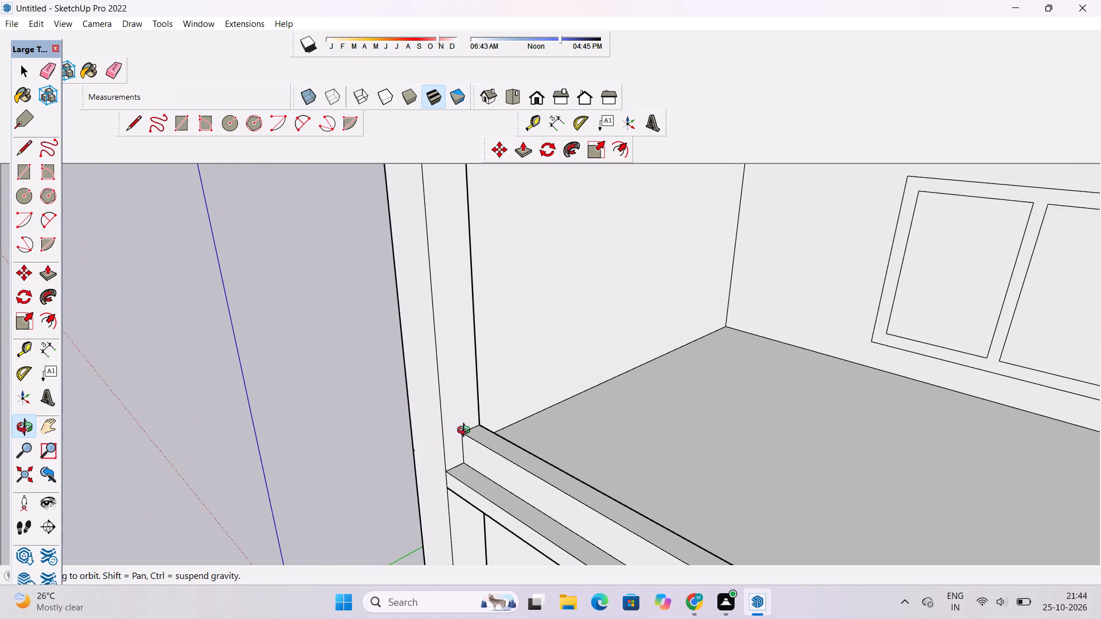
scroll(417, 419, "down", 3)
key("l")
scroll(468, 423, "up", 8)
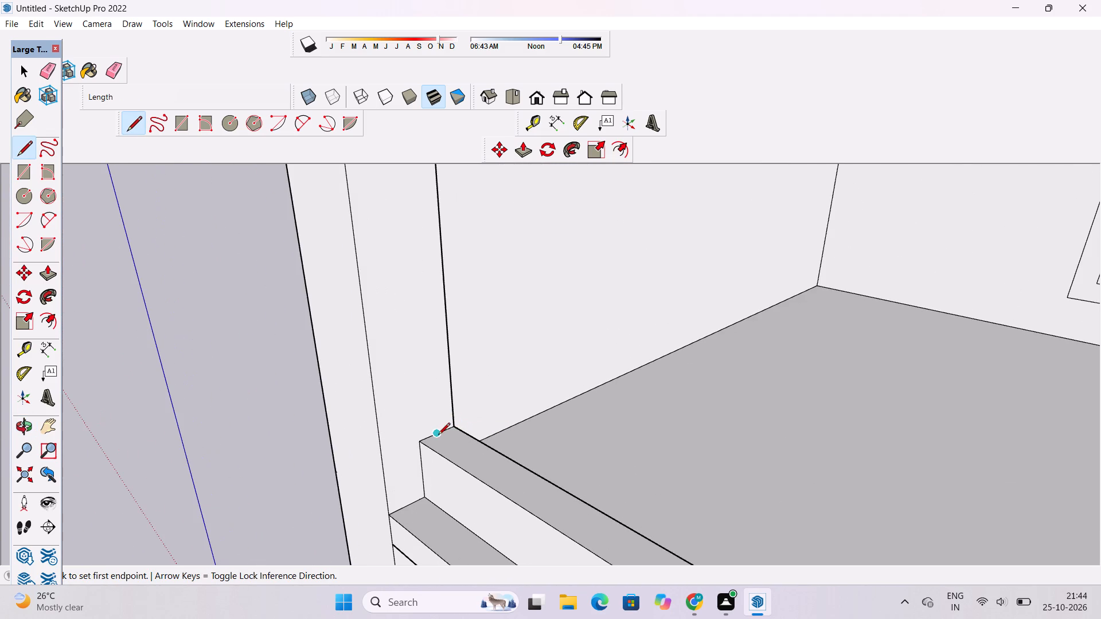
left_click(438, 436)
scroll(438, 436, "down", 8)
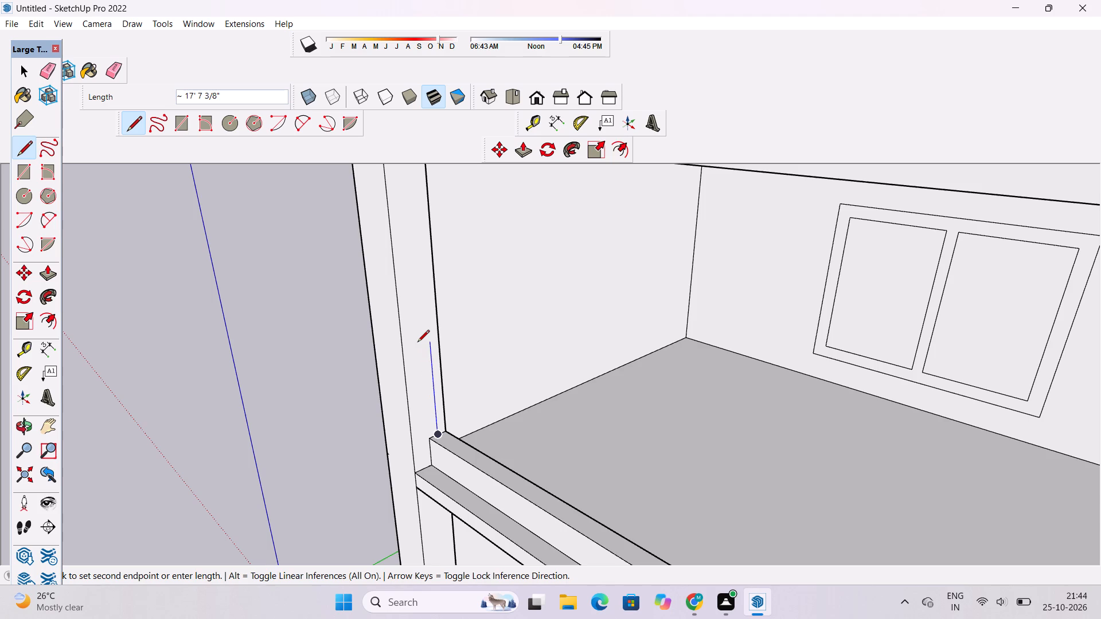
type("19'")
key("Return")
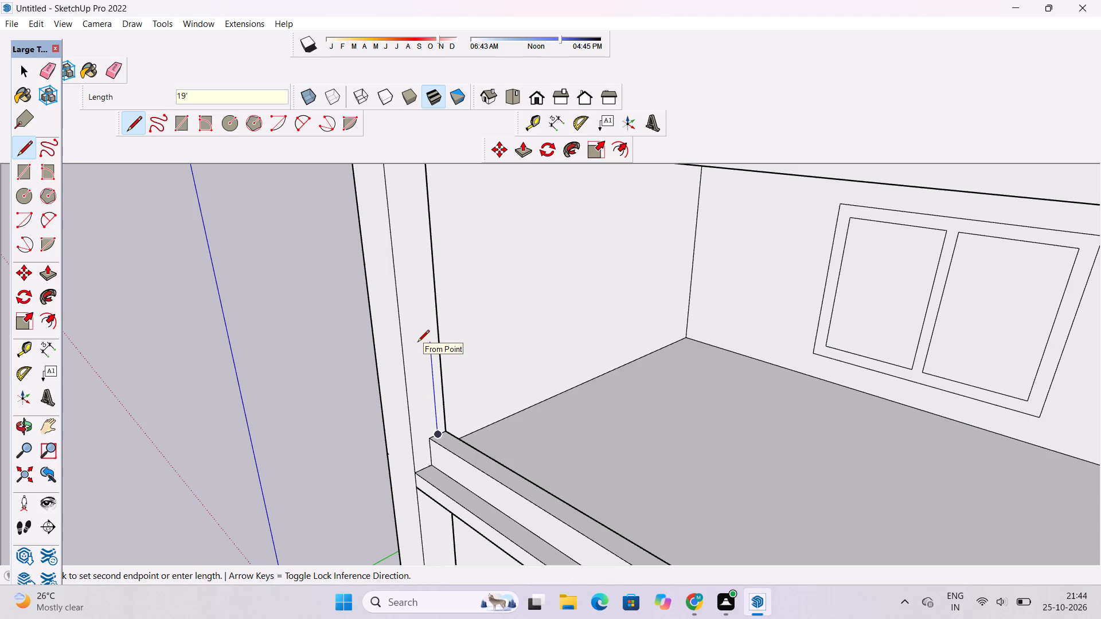
Examine the top room's opening, its side reveal and the roof corner from several angles.
key("o")
scroll(385, 343, "down", 5)
left_click_drag(354, 354, 530, 344)
scroll(549, 337, "down", 3)
left_click_drag(636, 354, 574, 354, "shift")
left_click_drag(576, 363, 658, 347)
scroll(610, 393, "up", 3)
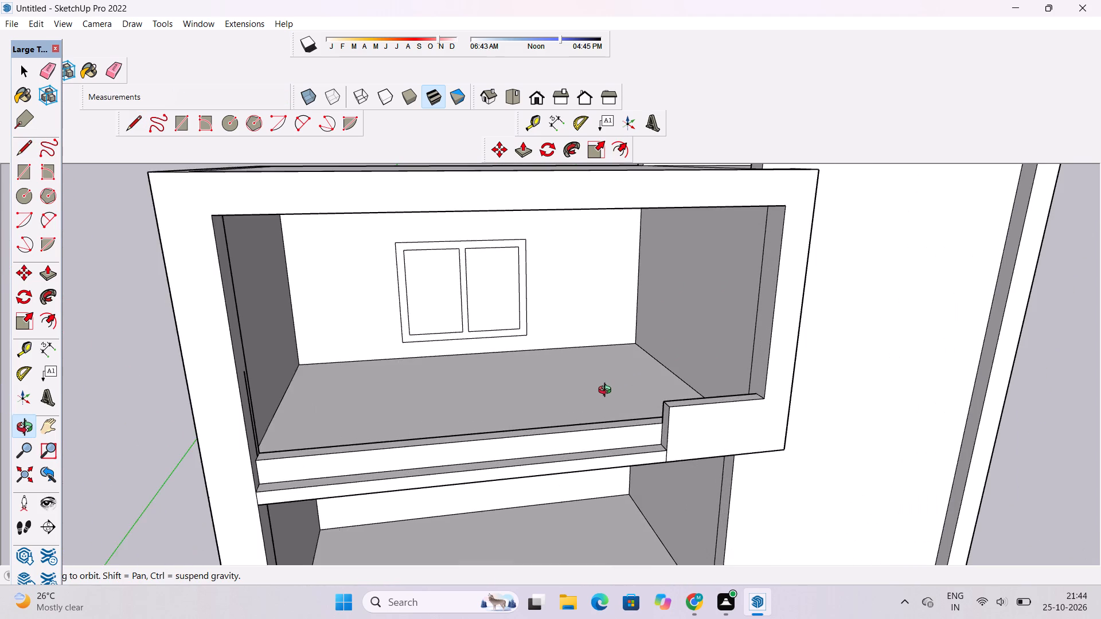
left_click_drag(607, 390, 603, 410, "shift")
left_click_drag(603, 411, 626, 417)
left_click_drag(616, 412, 776, 414)
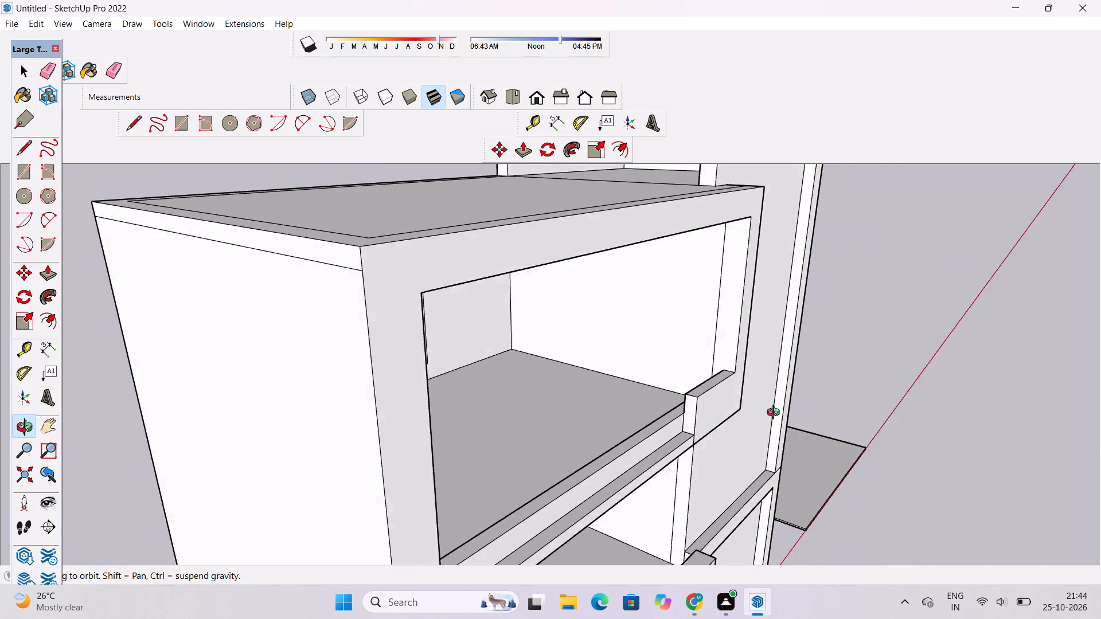
left_click_drag(776, 414, 819, 451)
scroll(695, 344, "up", 1)
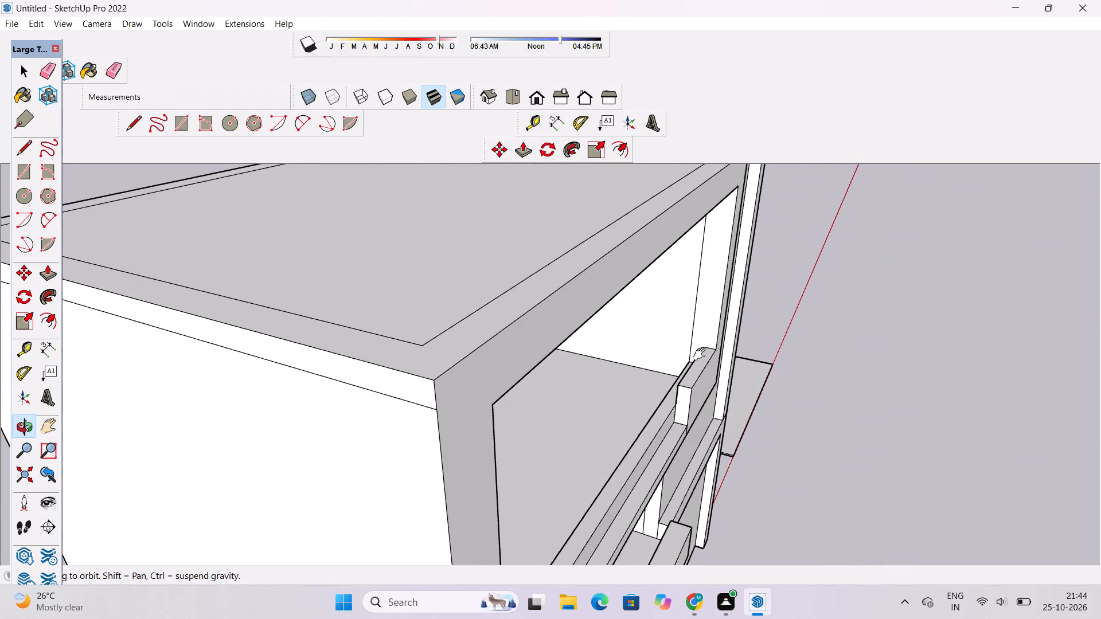
Draw a 114' horizontal line across the top room's opening from the top of the 19' vertical line to the opposite side reveal.
left_click_drag(702, 354, 689, 366, "shift")
left_click_drag(689, 366, 655, 372)
key("l")
scroll(676, 351, "up", 4)
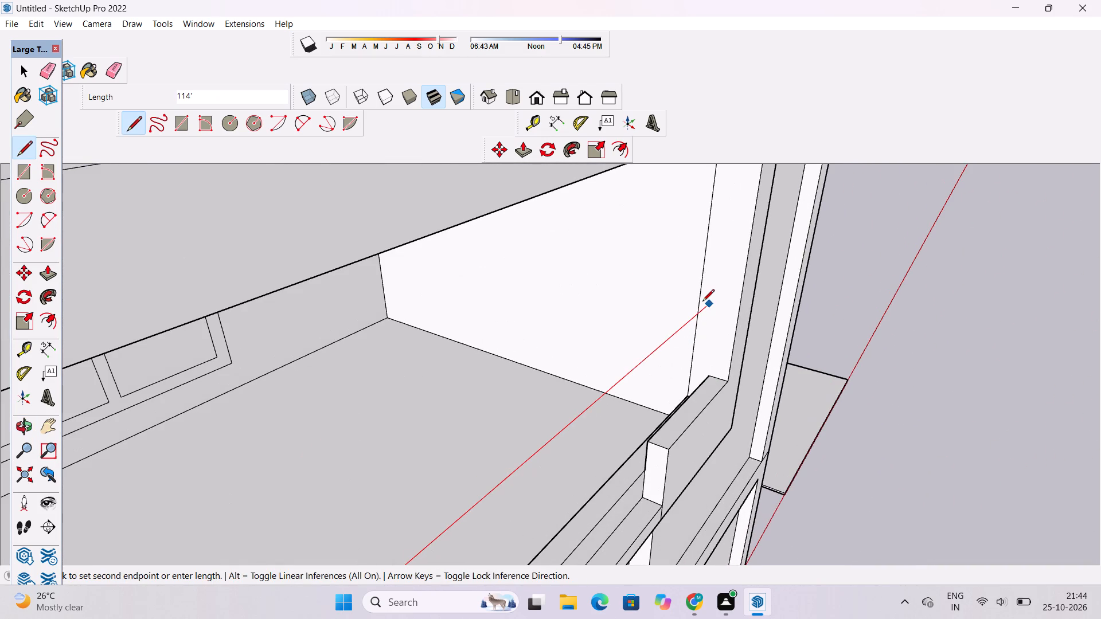
left_click(707, 303)
Draw a 19' vertical line down the opposite side reveal to the midpoint of the raised parapet's end edge.
key("o")
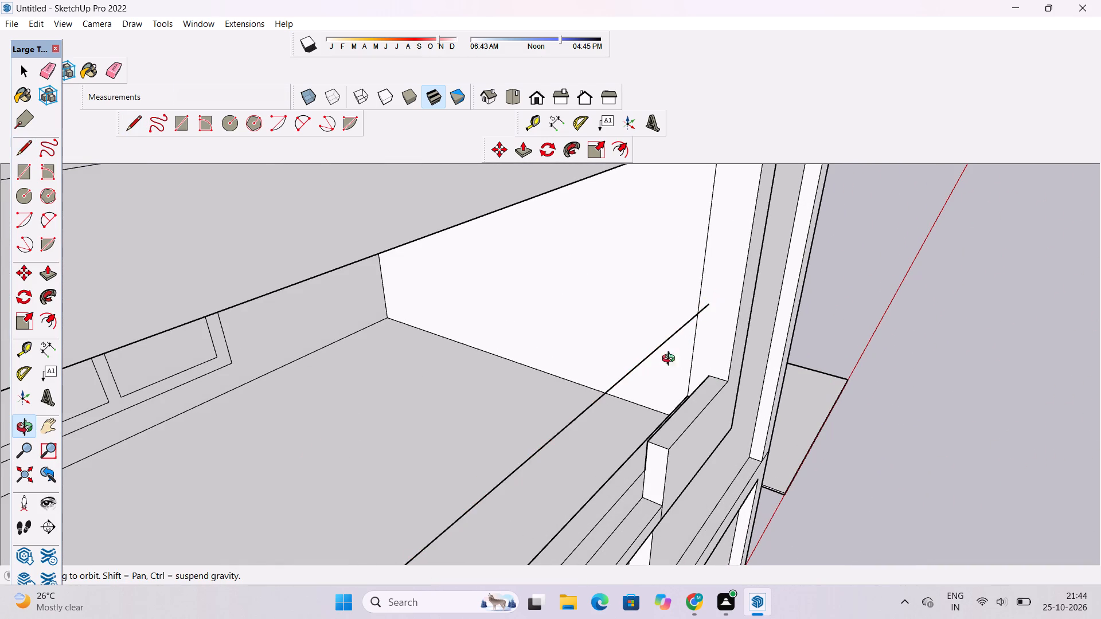
left_click_drag(635, 392, 687, 361)
scroll(697, 358, "up", 4)
left_click(707, 367)
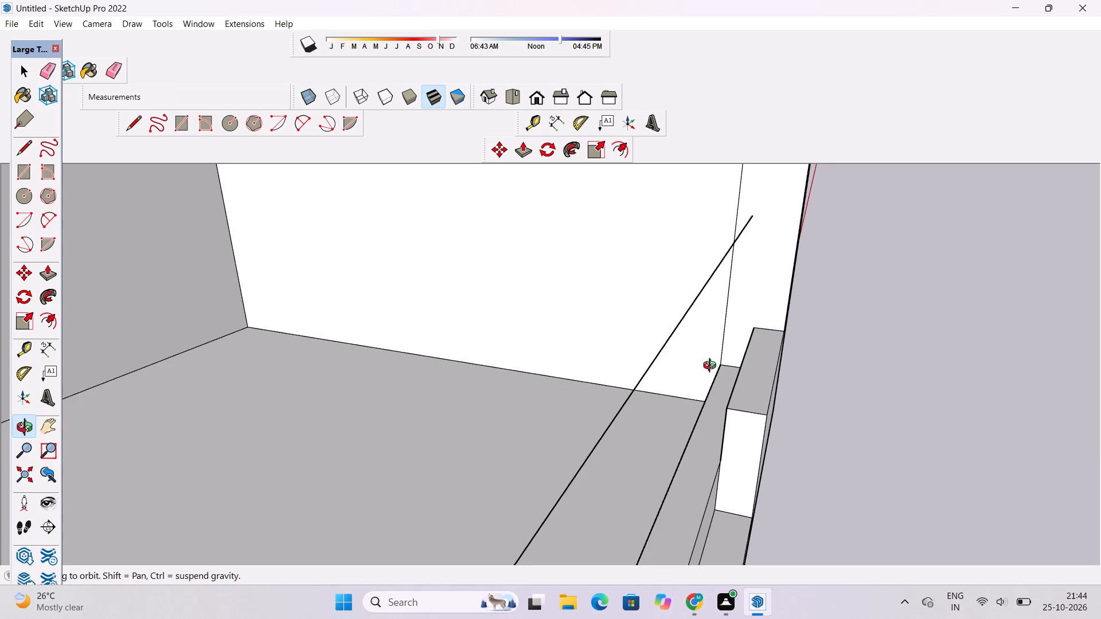
key("l")
scroll(726, 374, "up", 3)
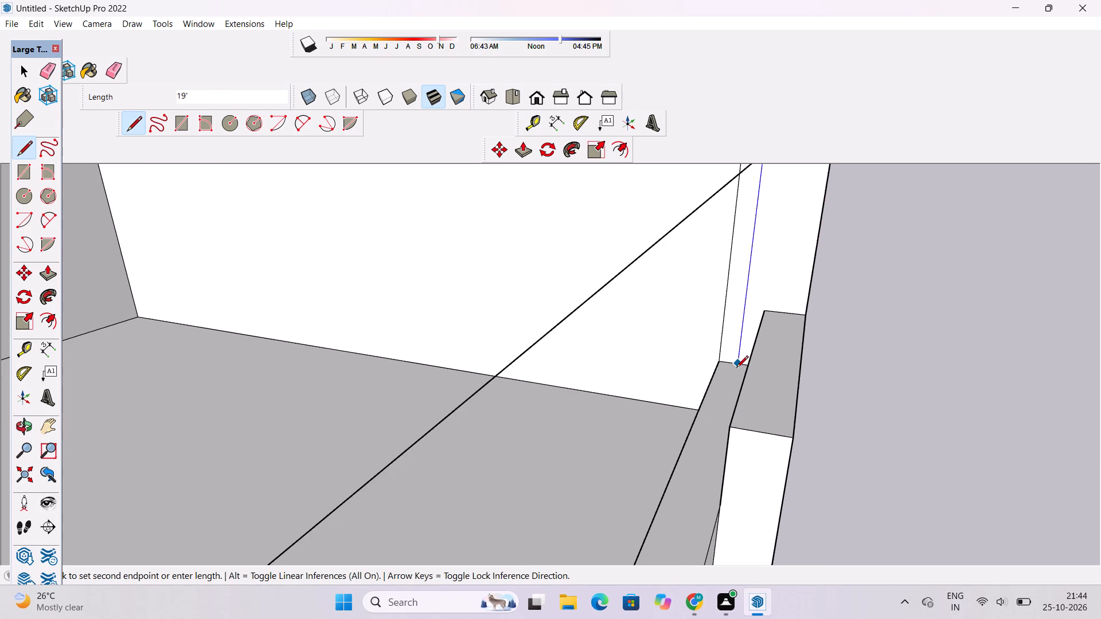
left_click(737, 367)
Close the railing panel's outline with a line along the parapet top back to the base of the first vertical line.
scroll(683, 365, "down", 9)
key("o")
left_click_drag(714, 394, 440, 424)
scroll(439, 424, "down", 4)
left_click_drag(400, 439, 526, 437, "shift")
left_click_drag(517, 444, 460, 450)
scroll(335, 449, "up", 2)
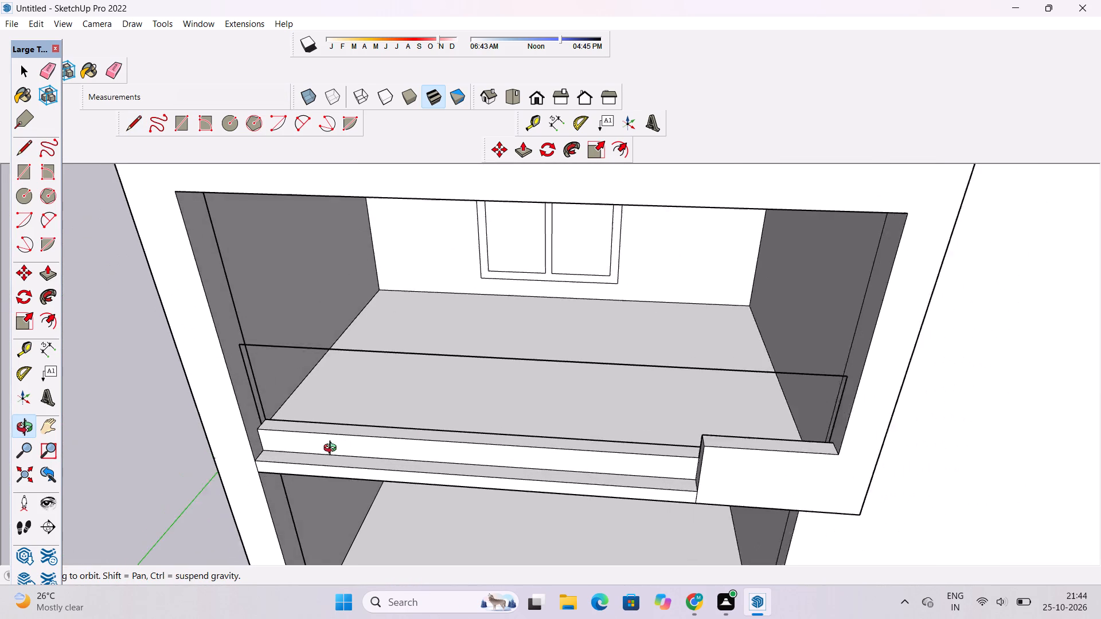
scroll(333, 449, "up", 2)
left_click_drag(303, 438, 392, 467, "shift")
key("l")
scroll(392, 467, "up", 5)
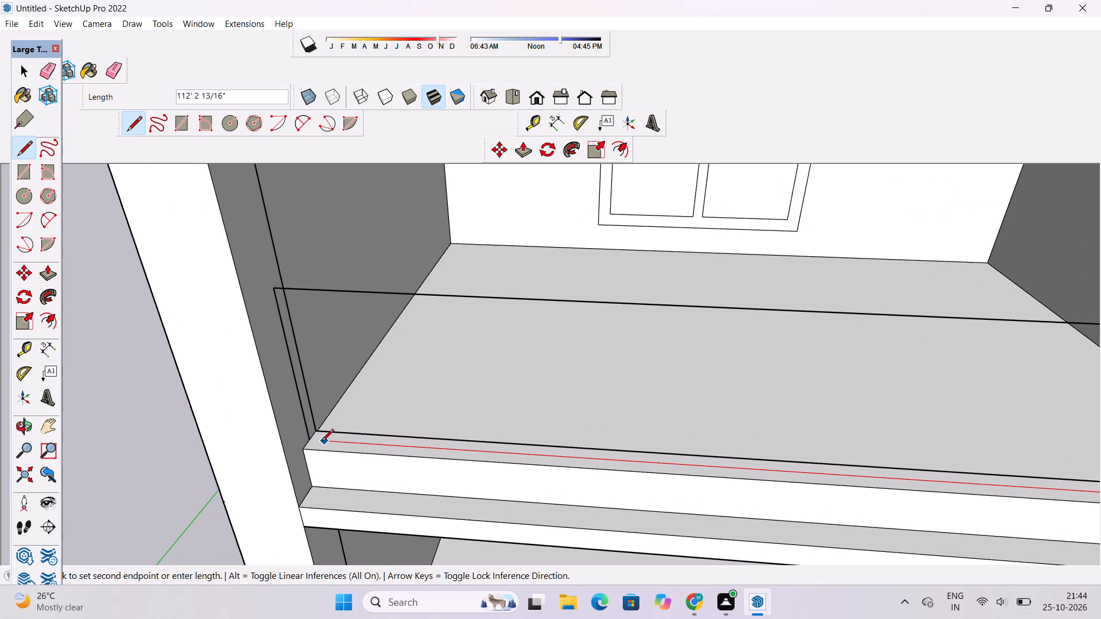
scroll(313, 438, "up", 3)
left_click(311, 438)
scroll(311, 438, "down", 6)
key("space")
Draw a circle of 4" radius on the side reveal, centred on the railing panel's upper corner.
type("o")
scroll(311, 437, "down", 5)
left_click_drag(309, 395, 330, 445, "shift")
left_click_drag(330, 445, 246, 376)
scroll(304, 375, "up", 4)
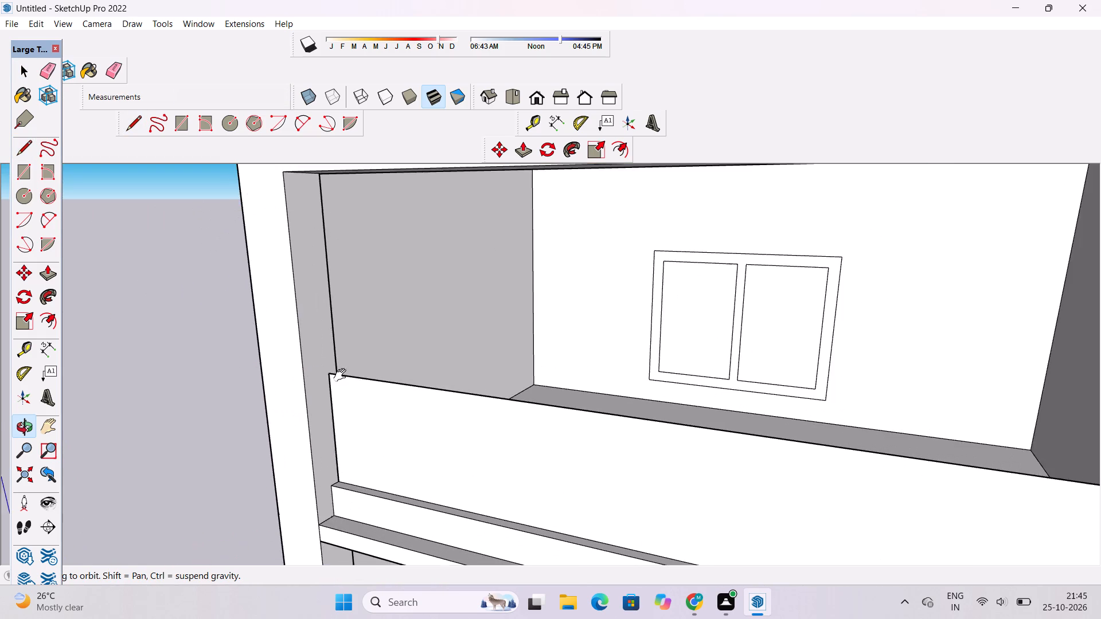
left_click_drag(342, 375, 329, 389, "shift")
scroll(314, 396, "up", 4)
left_click_drag(315, 389, 319, 408, "shift")
scroll(325, 407, "up", 3, "shift")
left_click_drag(325, 397, 294, 410, "shift")
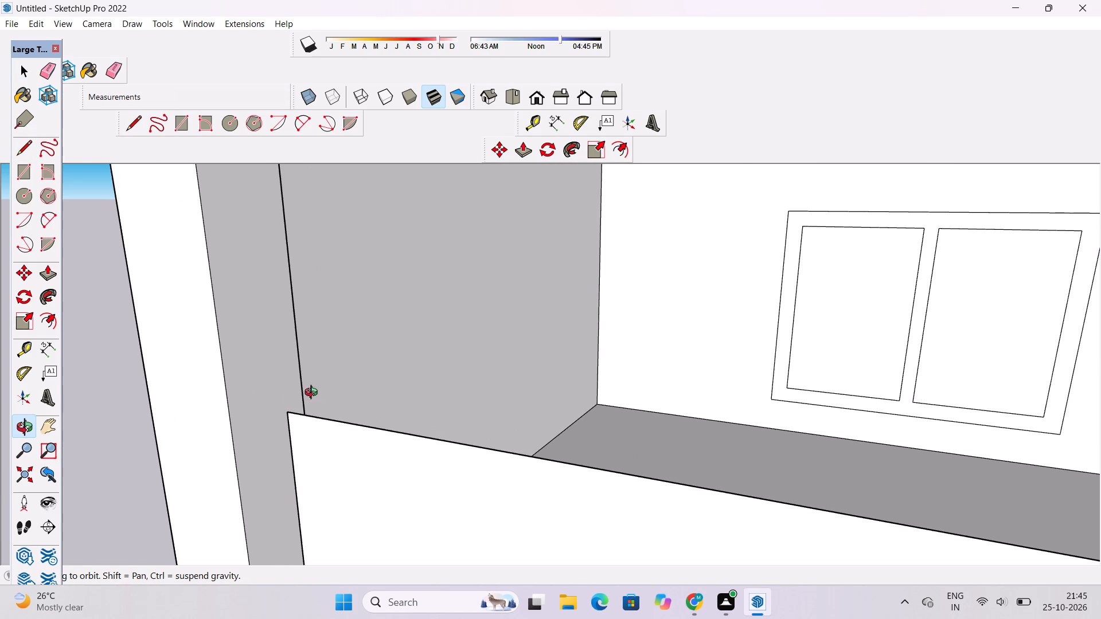
key("c")
scroll(274, 417, "up", 2)
scroll(327, 365, "down", 5)
scroll(314, 401, "up", 9)
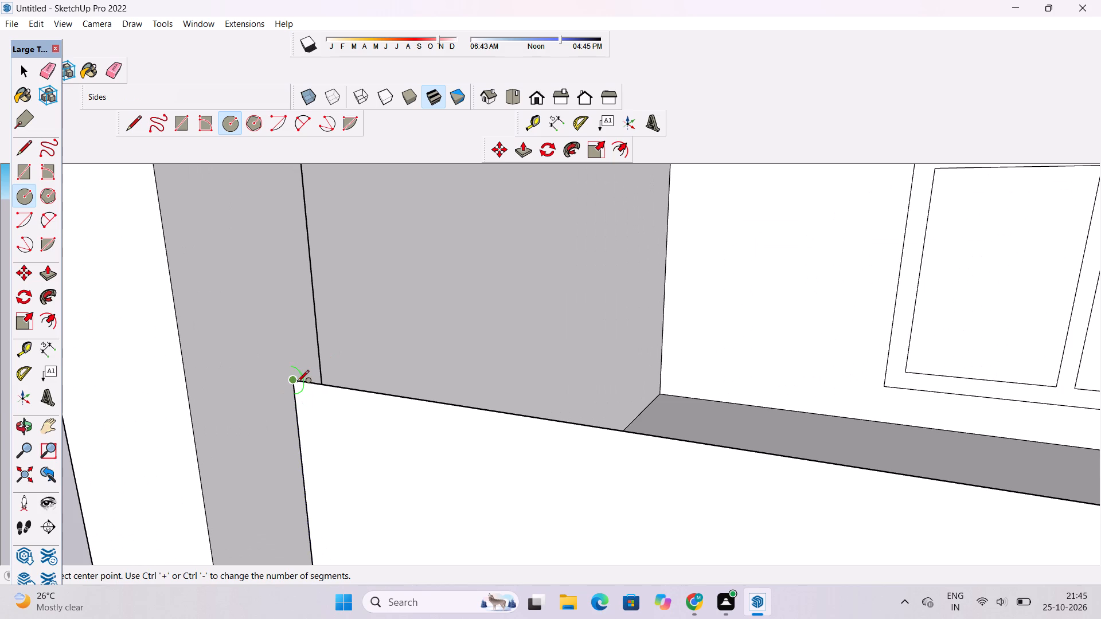
scroll(291, 378, "up", 4)
left_click(293, 382)
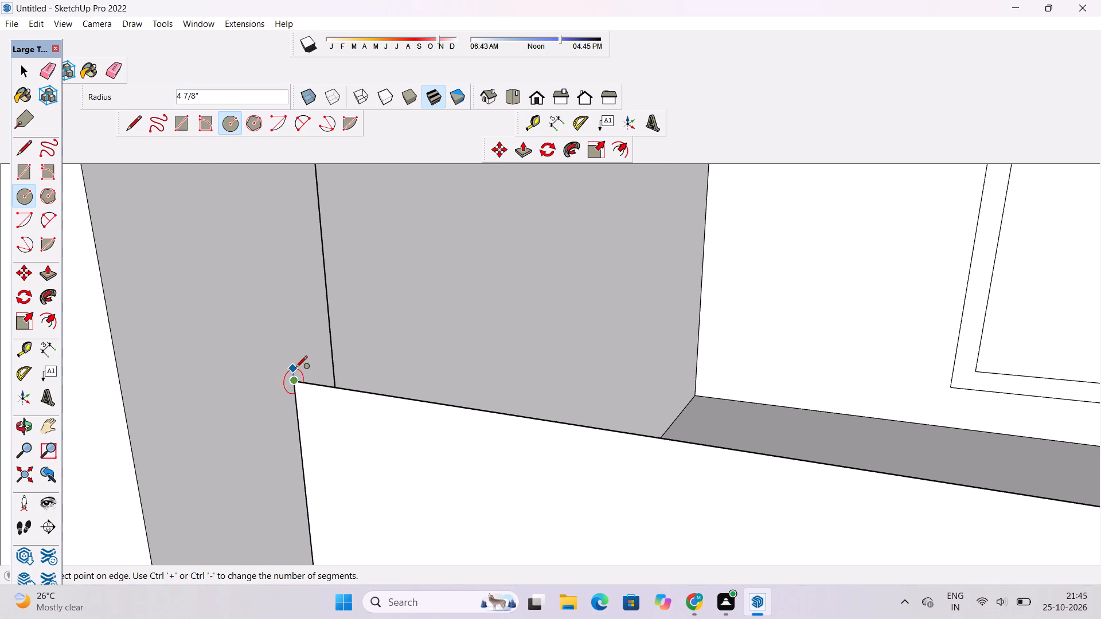
type("4\"")
key("Return")
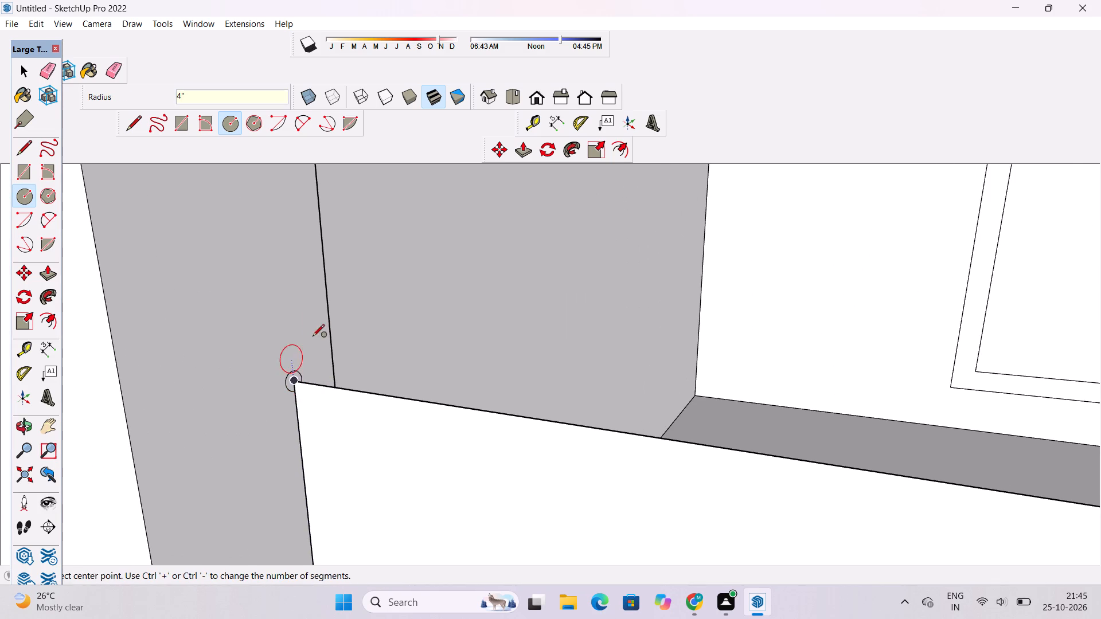
Sweep the 4" circle along the railing panel's top edge with Follow Me to form a handrail.
key("space")
scroll(319, 309, "down", 6)
scroll(319, 335, "up", 12)
double_click(283, 352)
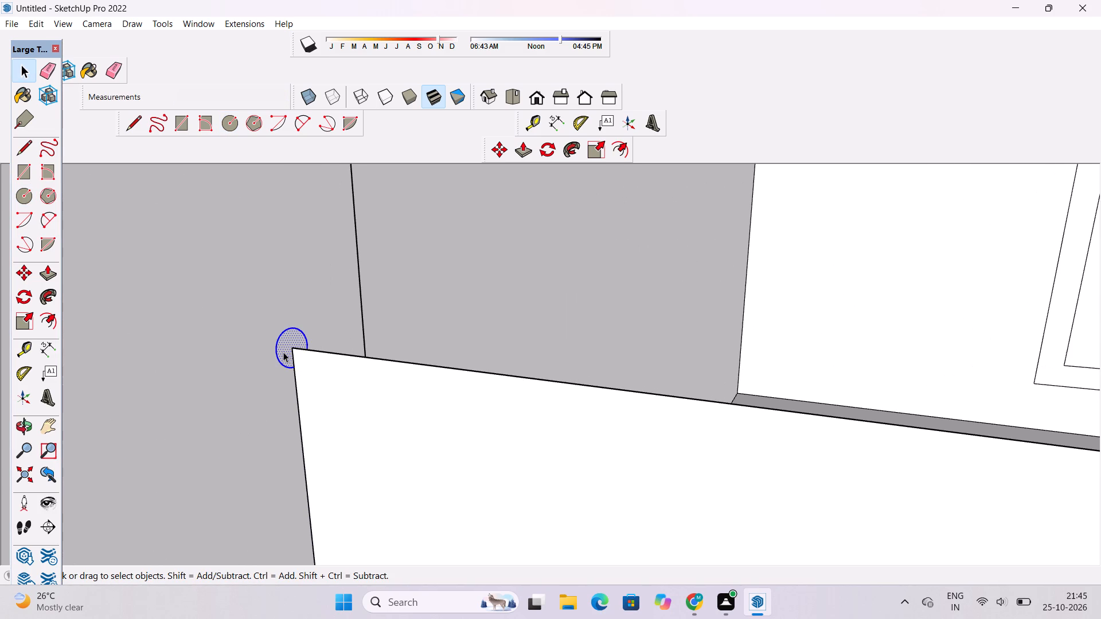
left_click(313, 350, "shift")
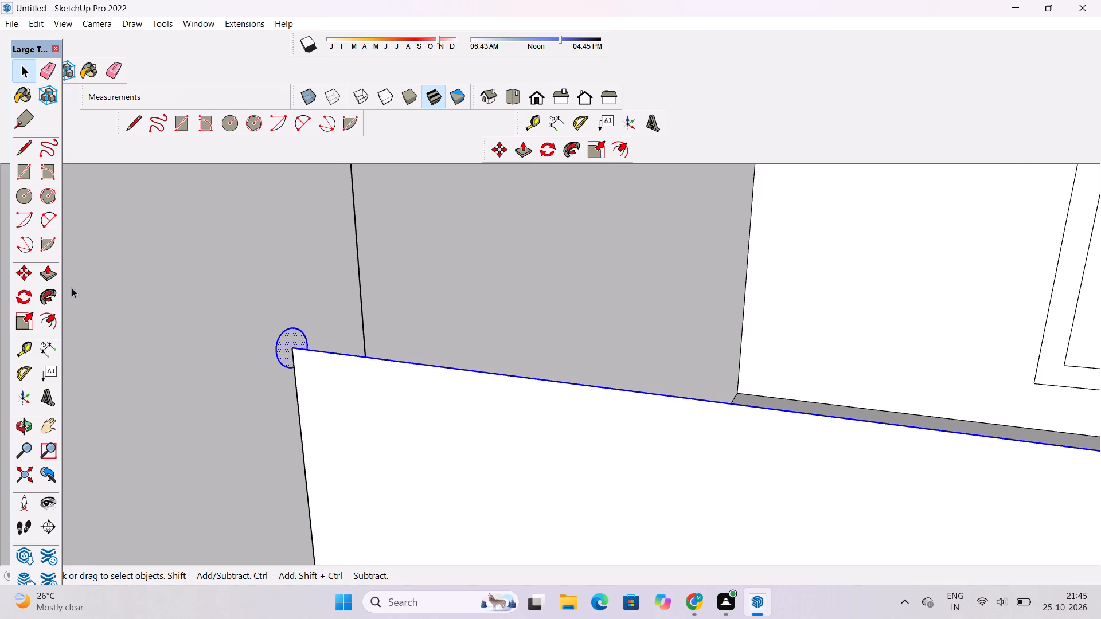
left_click(46, 295)
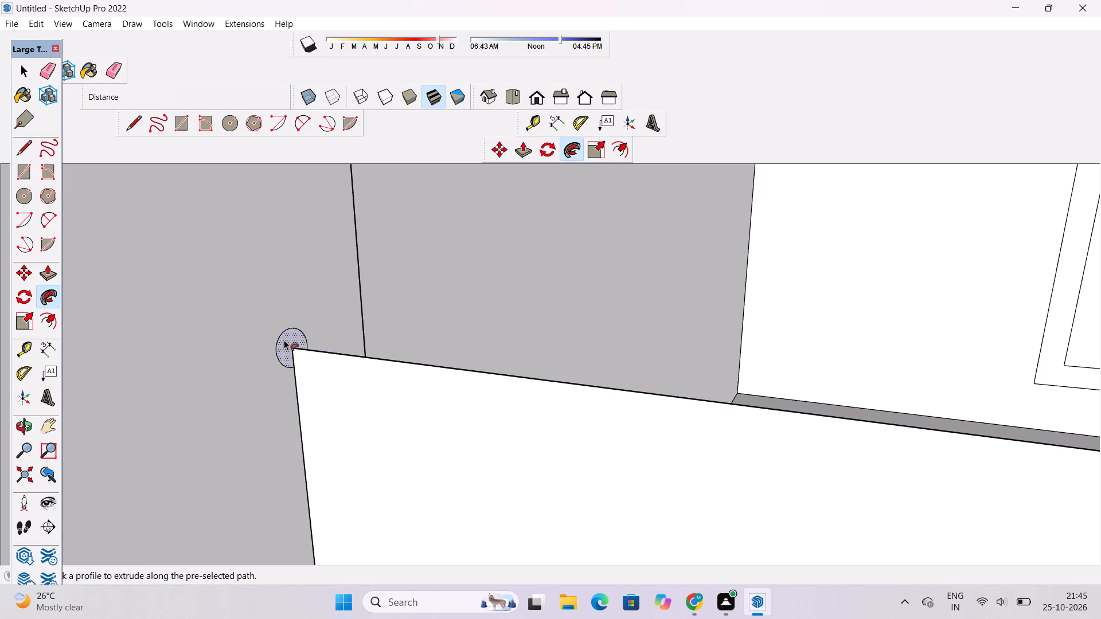
left_click(284, 340)
scroll(296, 326, "down", 15)
key("o")
scroll(327, 291, "down", 14)
left_click_drag(333, 321, 472, 314)
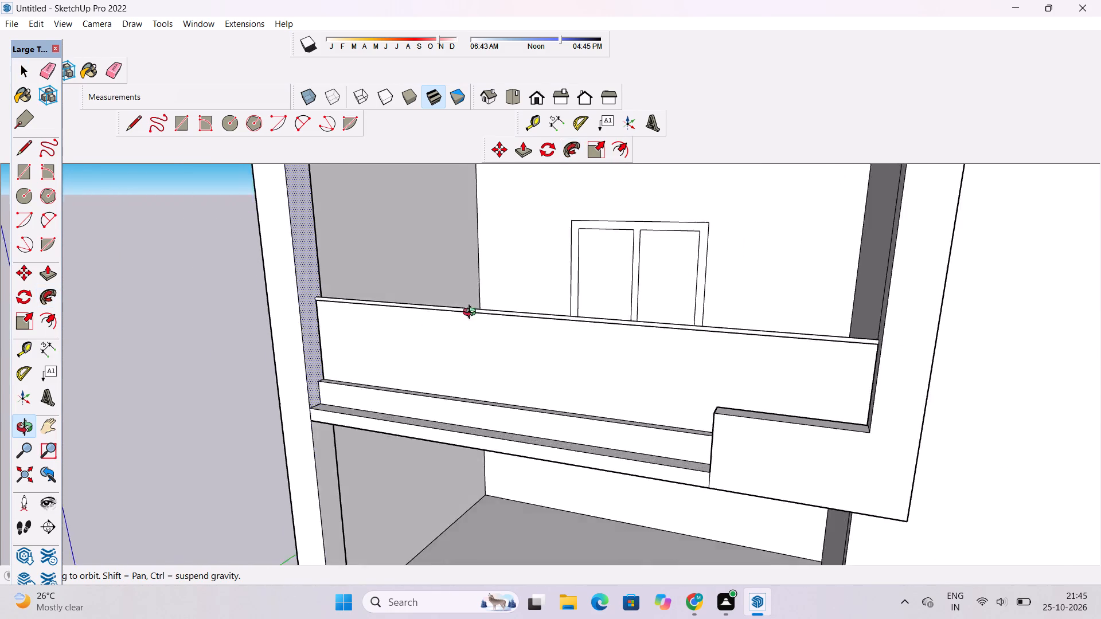
left_click_drag(472, 314, 493, 312)
key("space")
left_click(124, 378)
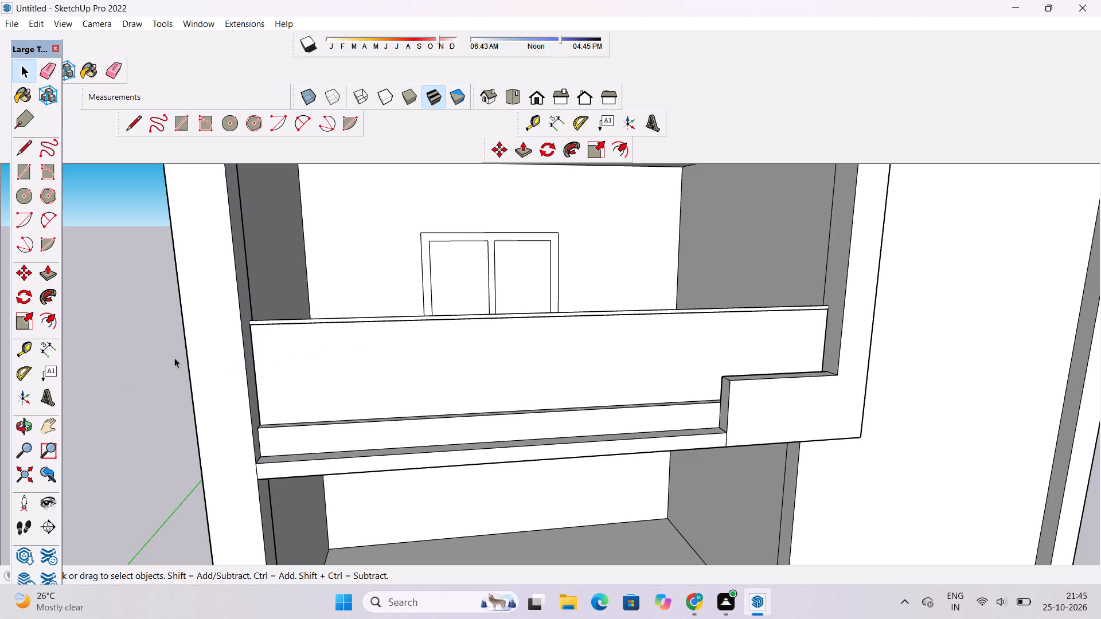
Examine the top room's new railing and the whole building's front from several angles.
key("o")
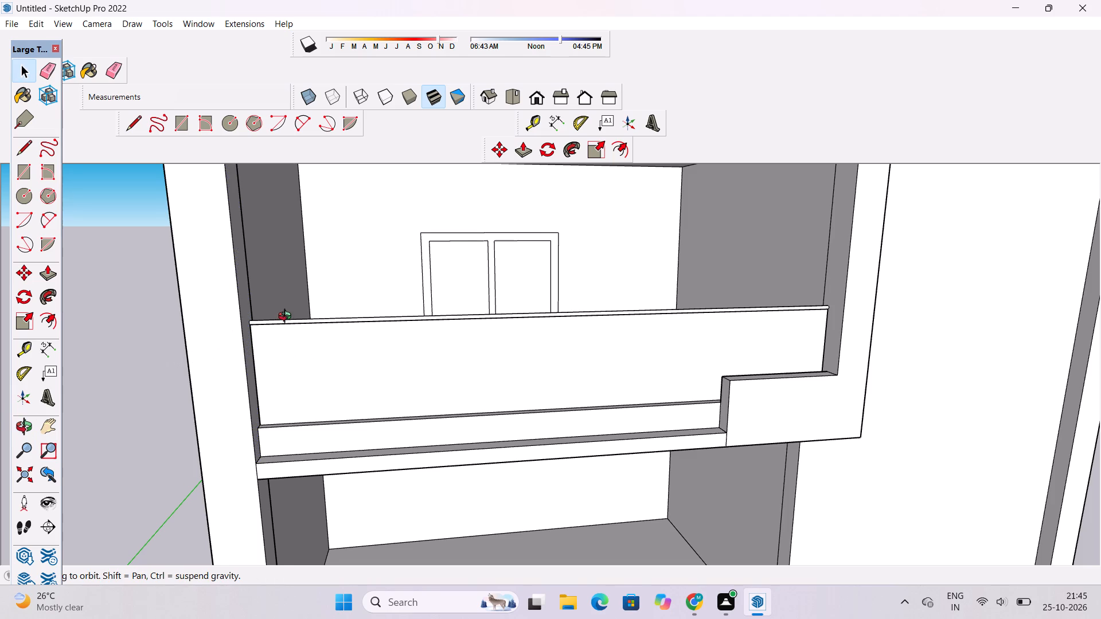
scroll(287, 318, "down", 2)
left_click_drag(417, 373, 369, 386)
scroll(422, 365, "down", 5, "shift")
left_click_drag(348, 441, 395, 444, "shift")
scroll(395, 413, "up", 5)
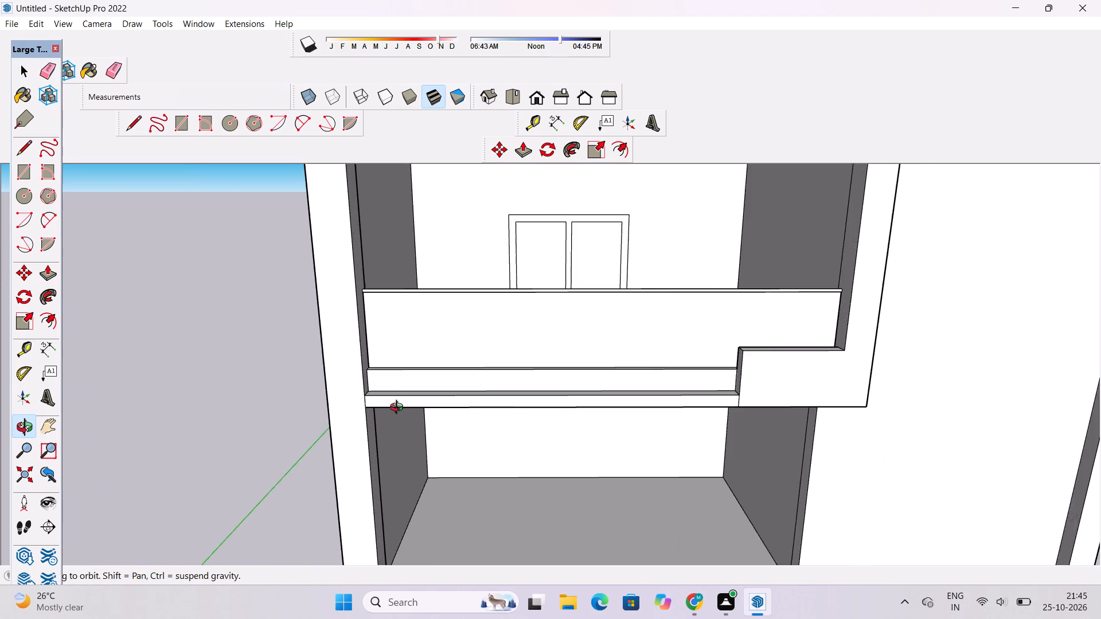
left_click_drag(395, 400, 357, 402, "shift")
left_click_drag(357, 403, 392, 407)
left_click_drag(775, 388, 726, 410, "shift")
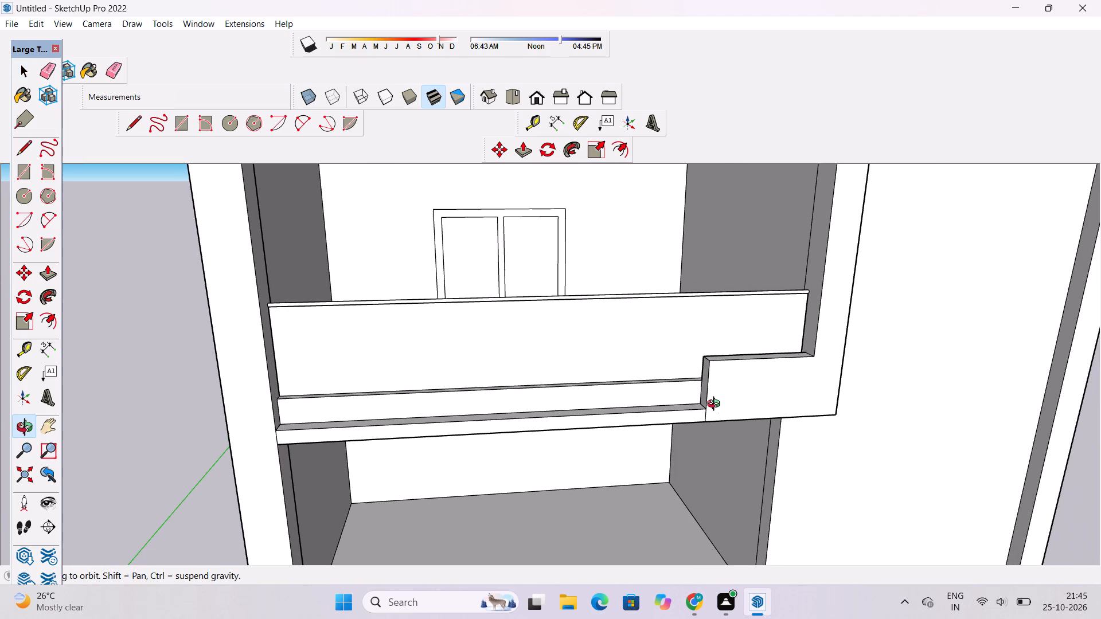
scroll(699, 395, "down", 4)
scroll(717, 416, "up", 1)
scroll(700, 403, "down", 4)
left_click_drag(706, 404, 633, 410)
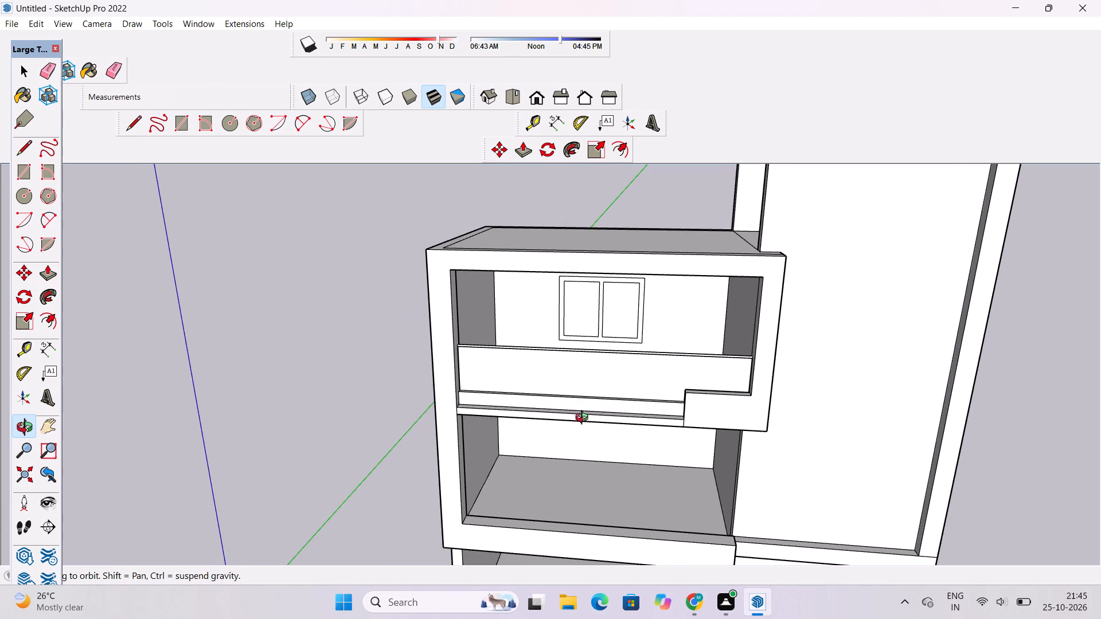
left_click_drag(584, 419, 623, 373)
scroll(616, 359, "down", 4)
left_click_drag(587, 363, 556, 363, "shift")
left_click_drag(545, 363, 545, 258)
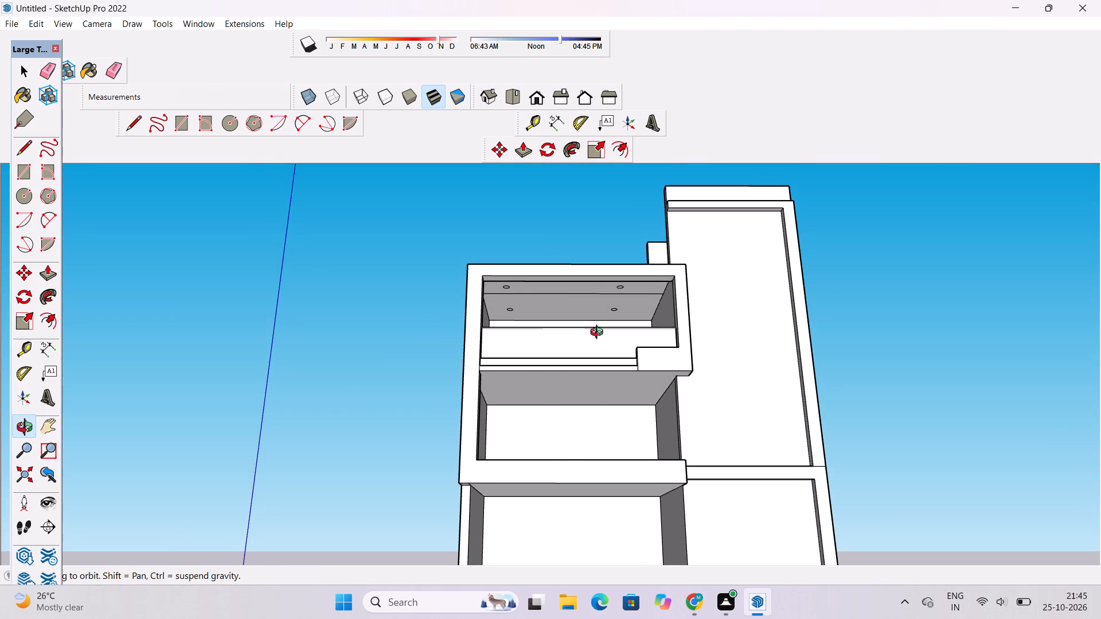
left_click_drag(583, 328, 525, 337)
scroll(512, 326, "down", 1)
left_click_drag(620, 294, 532, 293, "shift")
left_click_drag(435, 346, 525, 366, "shift")
scroll(523, 361, "down", 4)
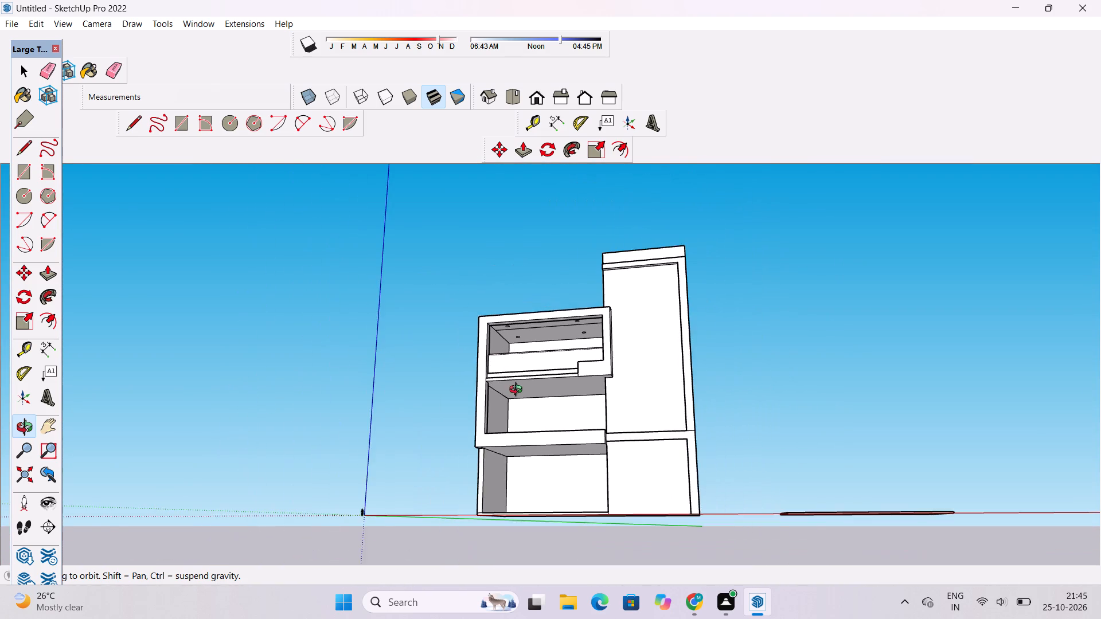
left_click_drag(518, 391, 498, 366)
left_click(498, 366)
scroll(503, 377, "up", 3)
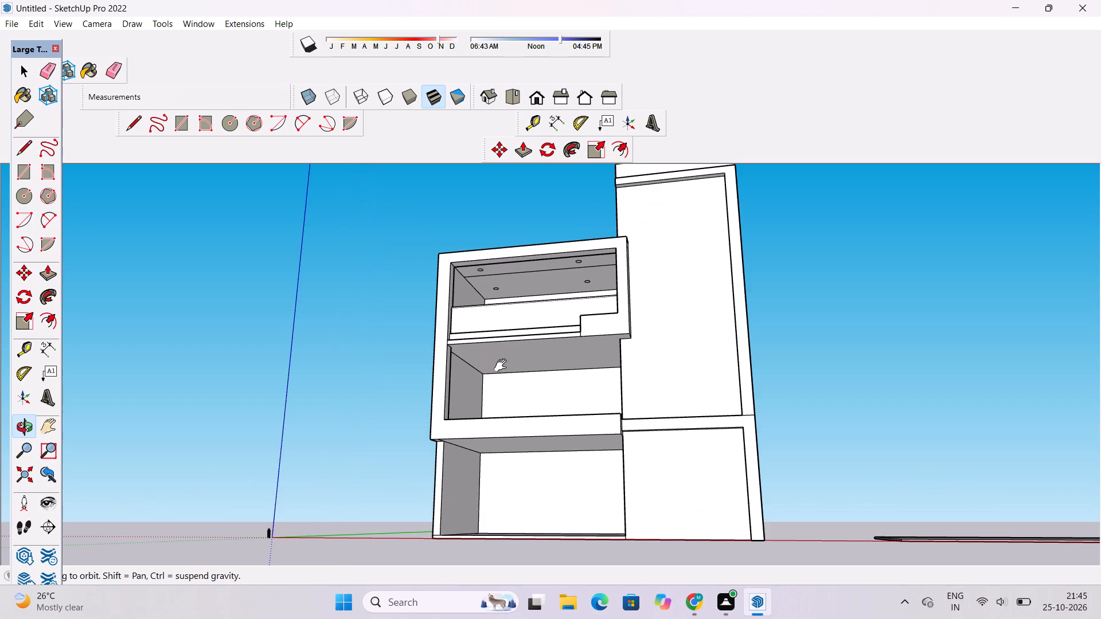
left_click(503, 366, "shift")
left_click_drag(499, 367, 528, 373)
left_click_drag(506, 374, 505, 386, "shift")
left_click_drag(505, 386, 523, 354, "shift")
Draw a 118' line across the middle room's ceiling along a guide offset 50' from the ceiling's rear edge.
scroll(528, 326, "up", 1)
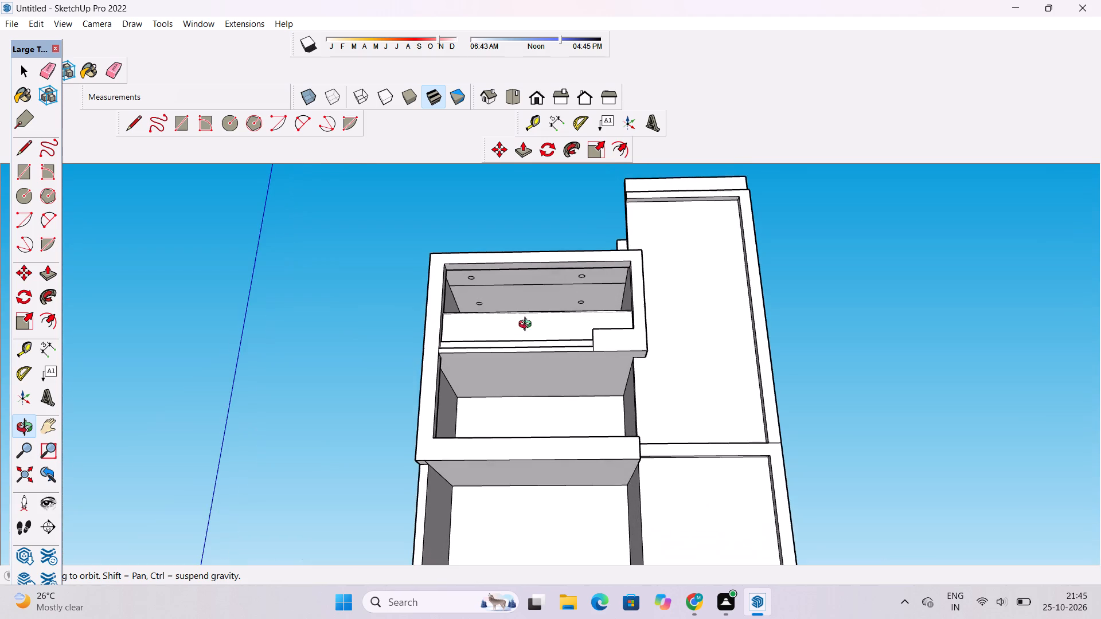
left_click(528, 325, "shift")
scroll(534, 361, "up", 3)
left_click_drag(533, 364, 525, 353, "shift")
key("t")
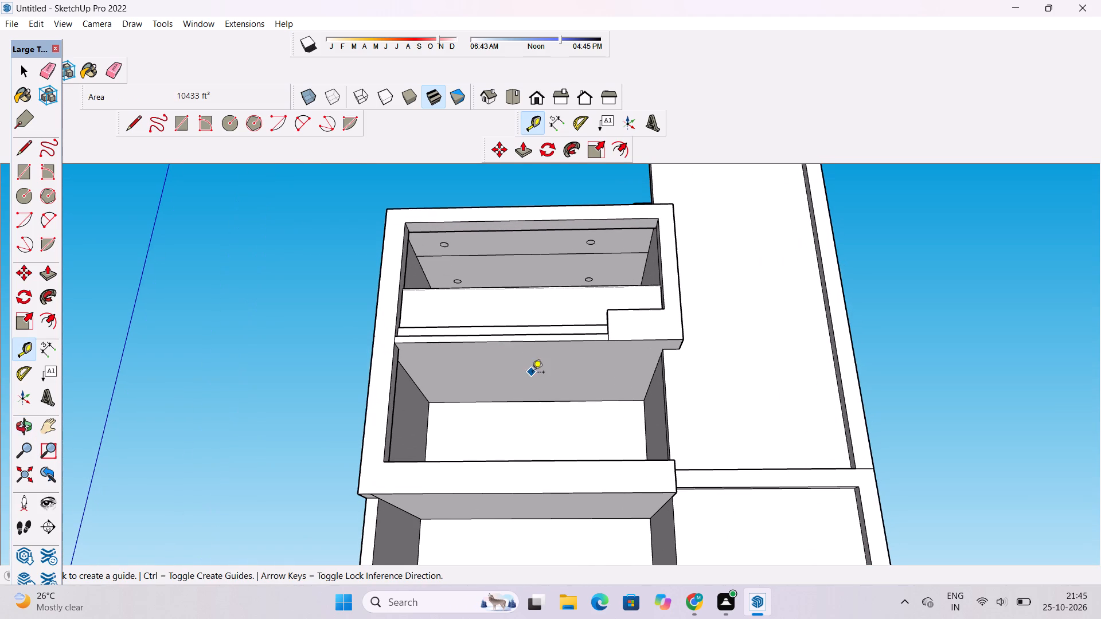
left_click(538, 403)
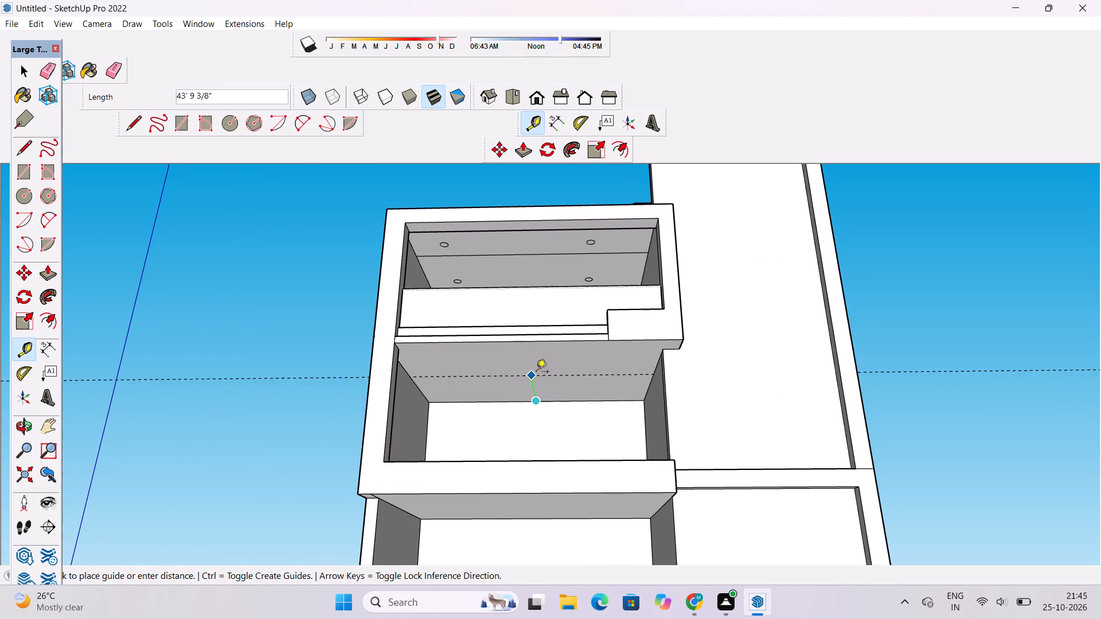
type("50'")
key("Return")
key("l")
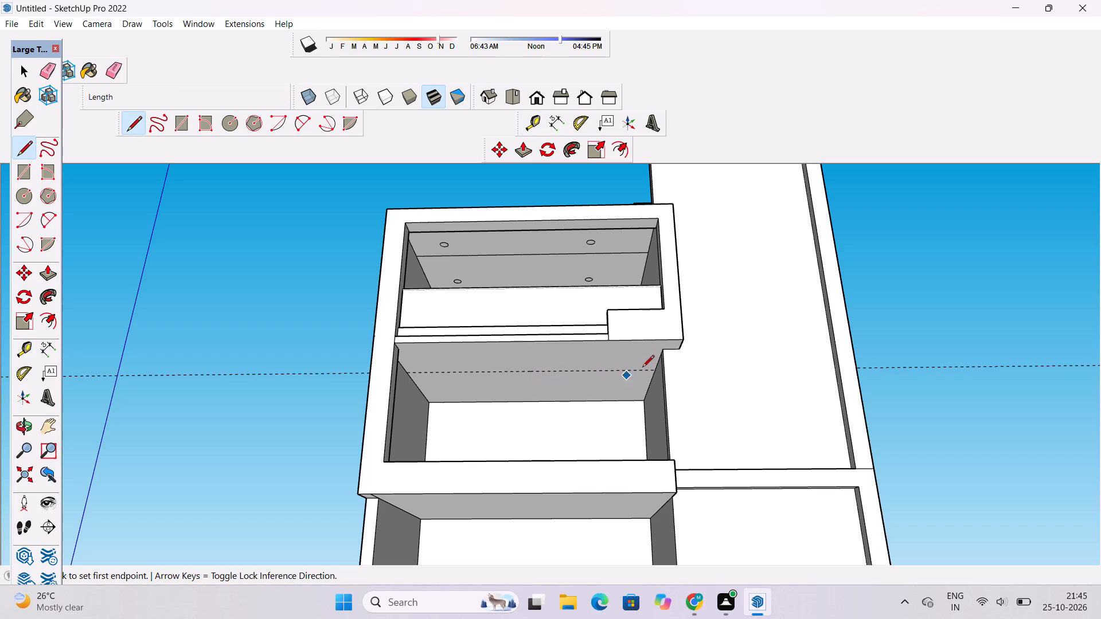
left_click(654, 370)
left_click(404, 370)
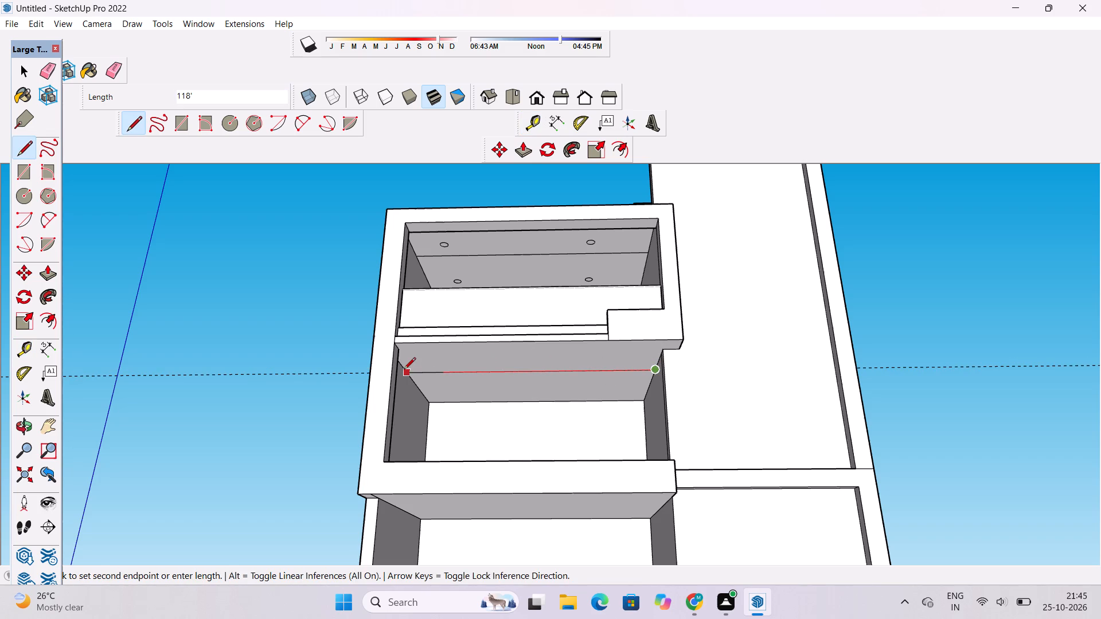
Erase the guide running through the middle room's ceiling.
key("e")
left_click_drag(333, 351, 328, 385)
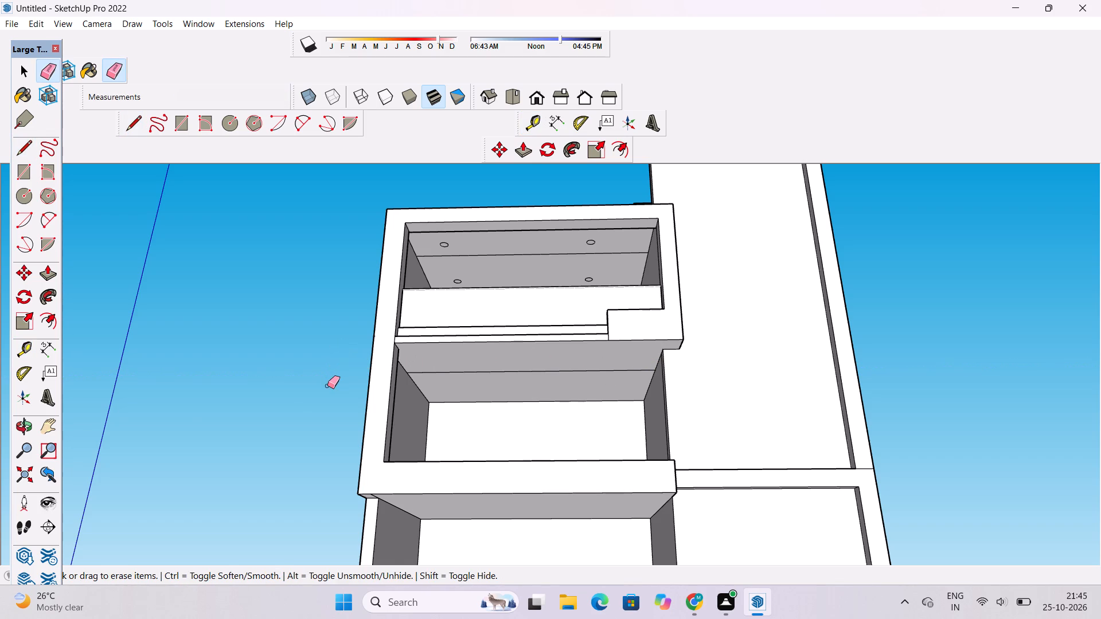
key("space")
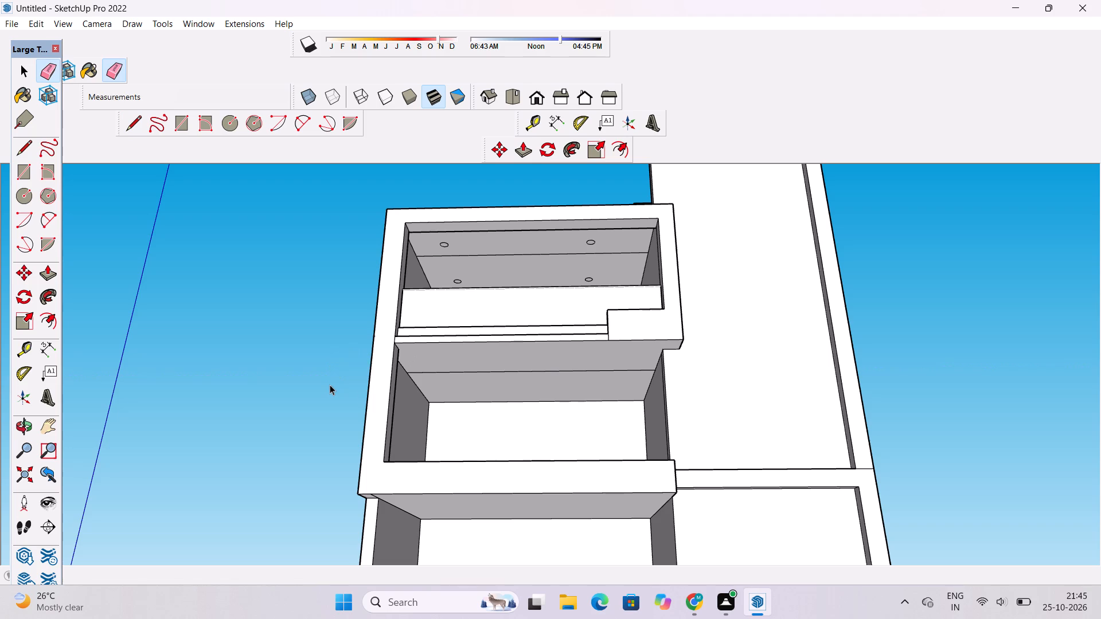
Draw a circle of 2.5' radius on the rear part of the middle room's ceiling, near the end away from the tower.
key("c")
scroll(444, 409, "up", 2)
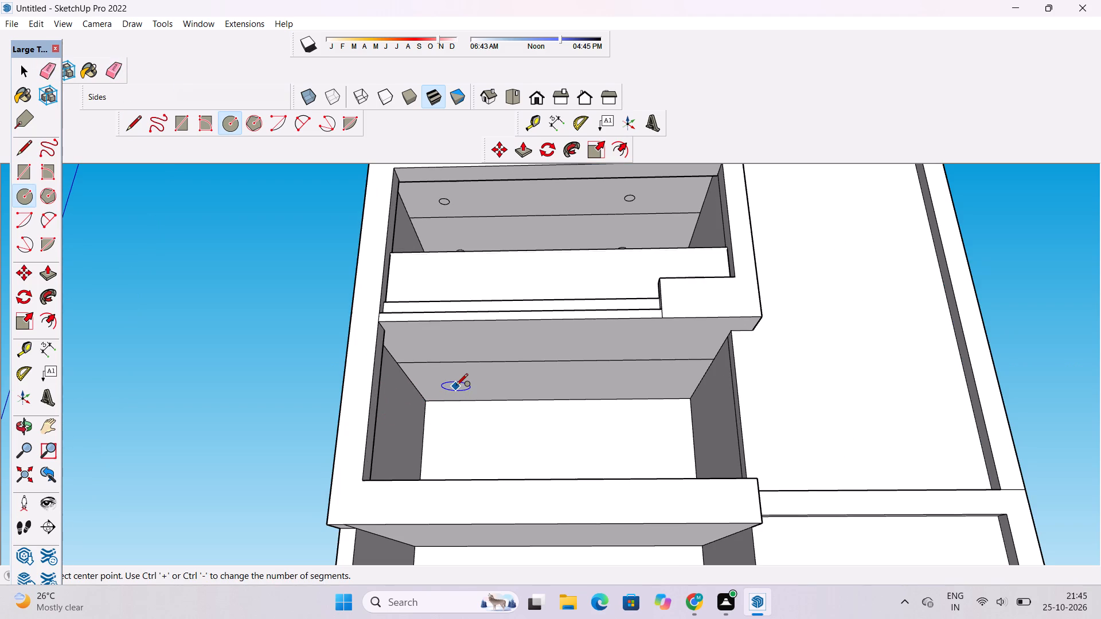
left_click(456, 386)
type("2.5'")
key("Return")
Copy the new circle on the middle room's ceiling 70' toward the tower, parallel to the rear edge.
key("space")
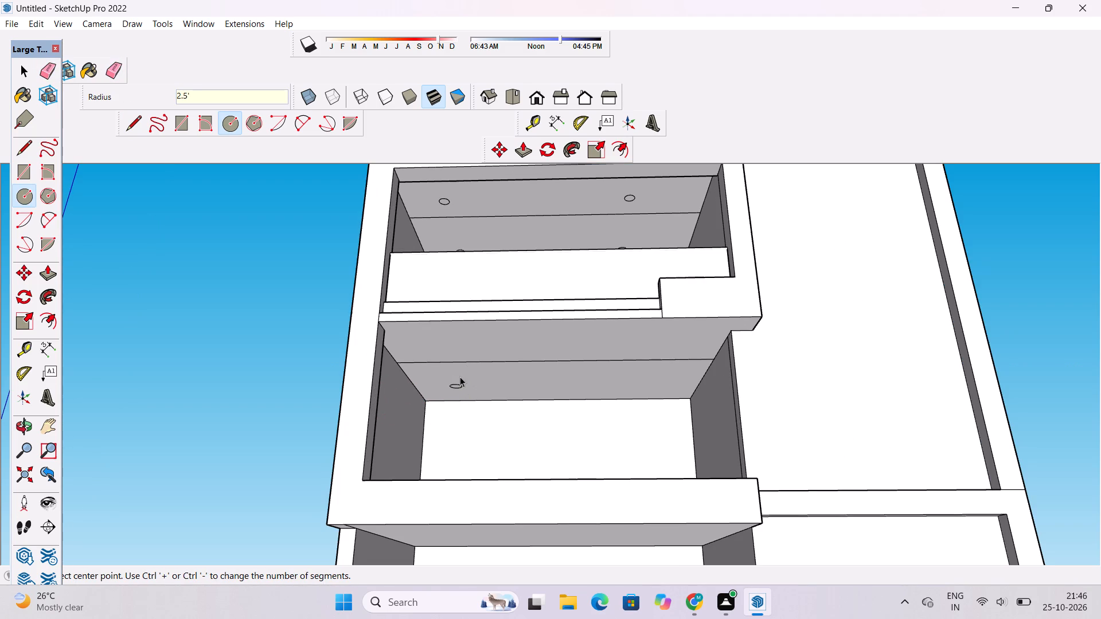
scroll(447, 401, "up", 9)
double_click(465, 358)
scroll(451, 354, "down", 9)
key("m")
left_click(462, 361)
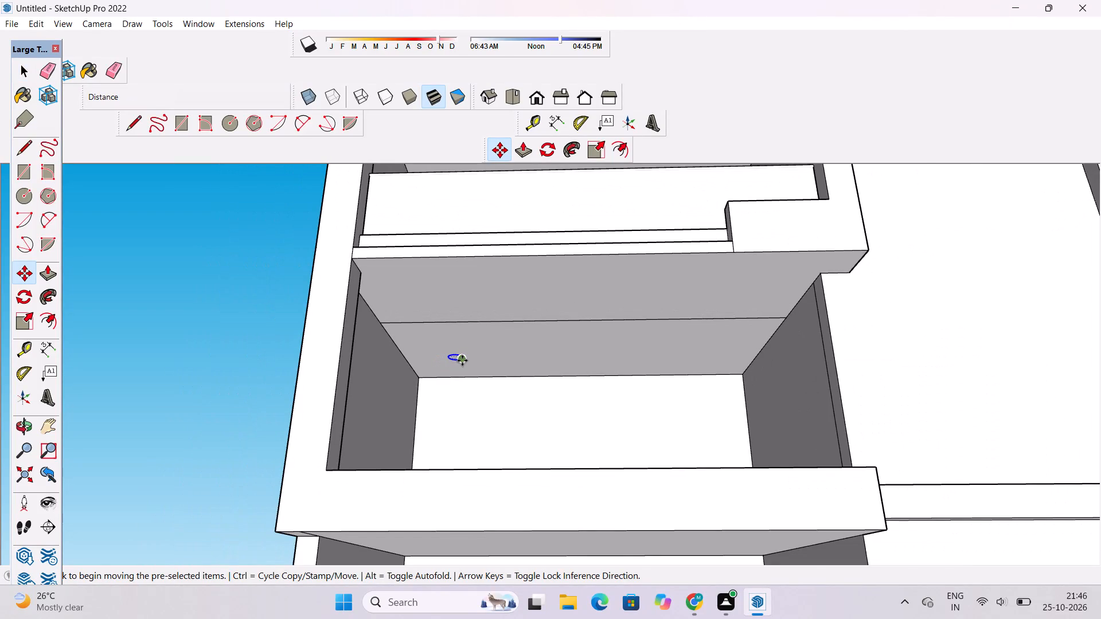
scroll(498, 354, "down", 4)
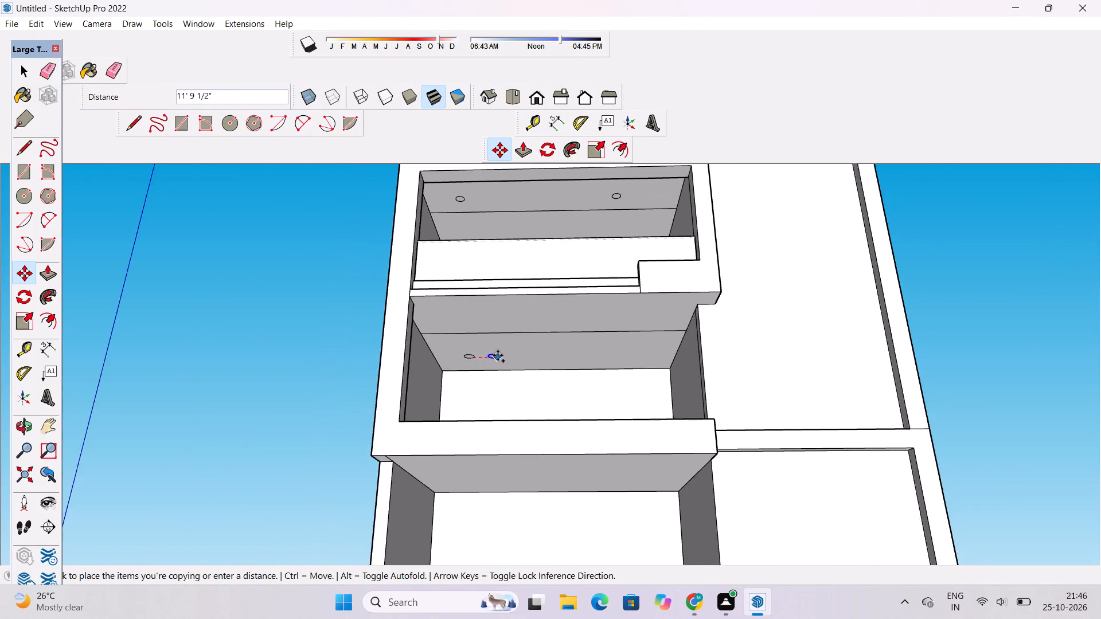
scroll(498, 355, "down", 3)
scroll(551, 356, "down", 1)
scroll(552, 358, "up", 4)
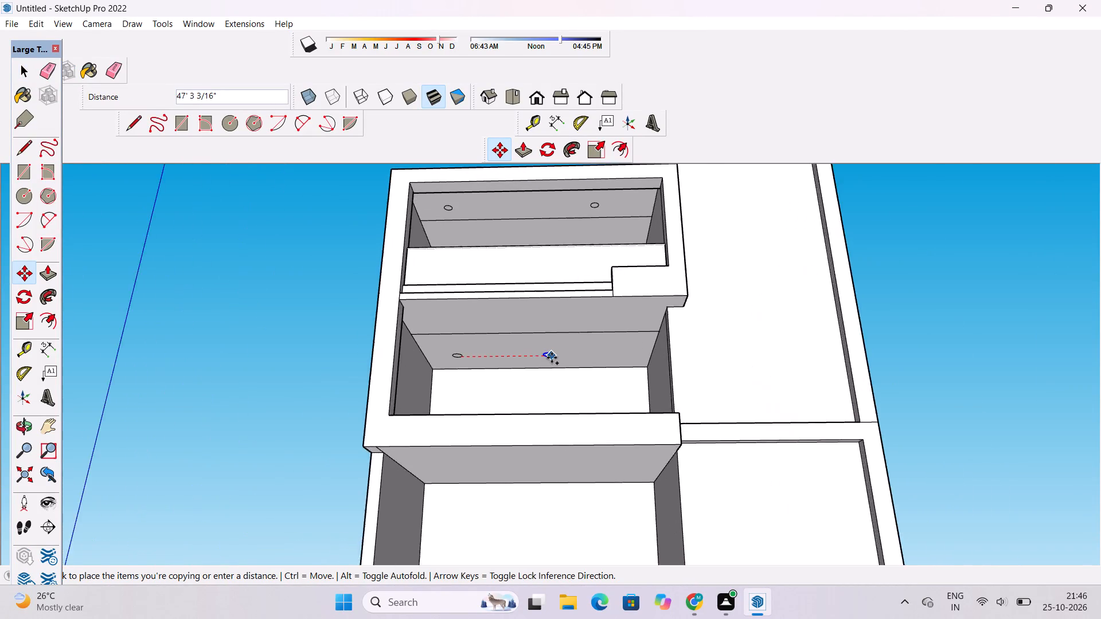
scroll(552, 358, "up", 2)
scroll(583, 358, "down", 4)
scroll(597, 358, "up", 2)
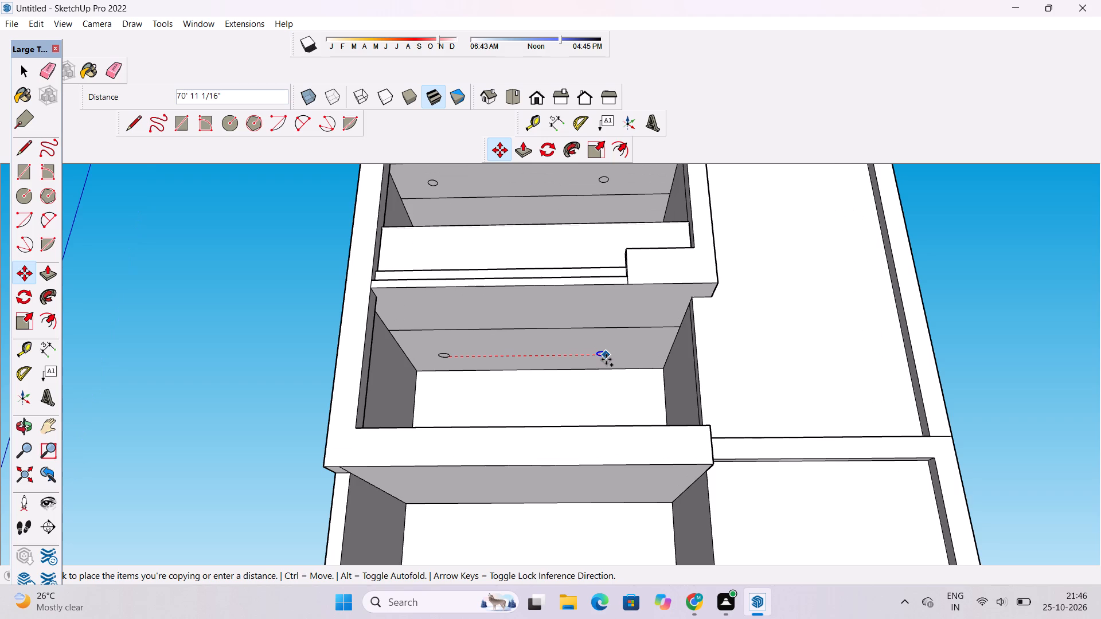
type("70")
key("apostrophe")
key("Return")
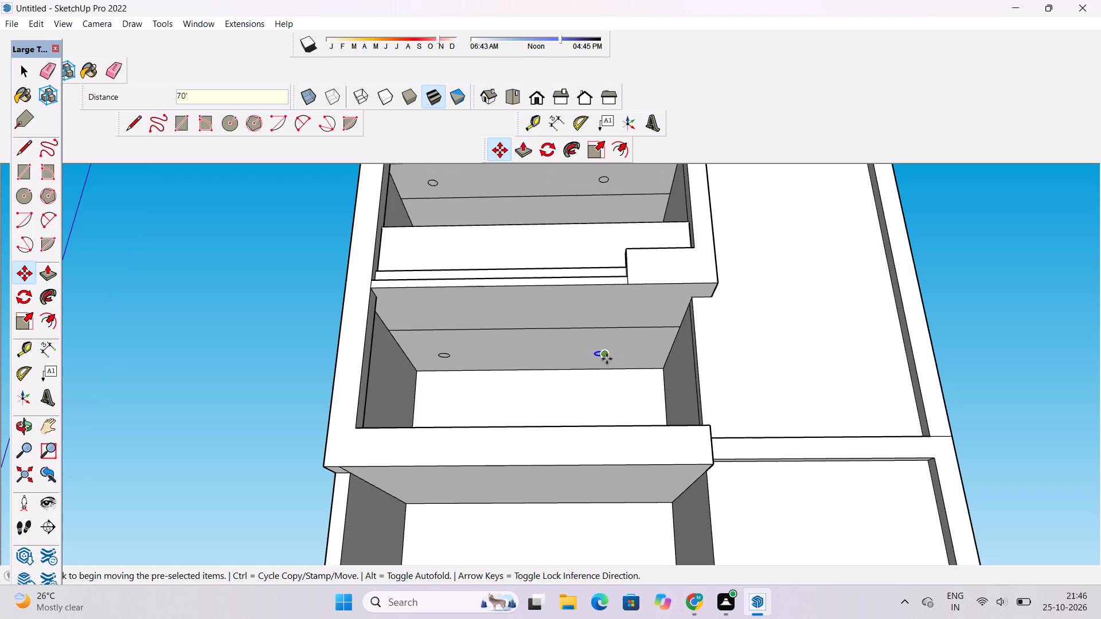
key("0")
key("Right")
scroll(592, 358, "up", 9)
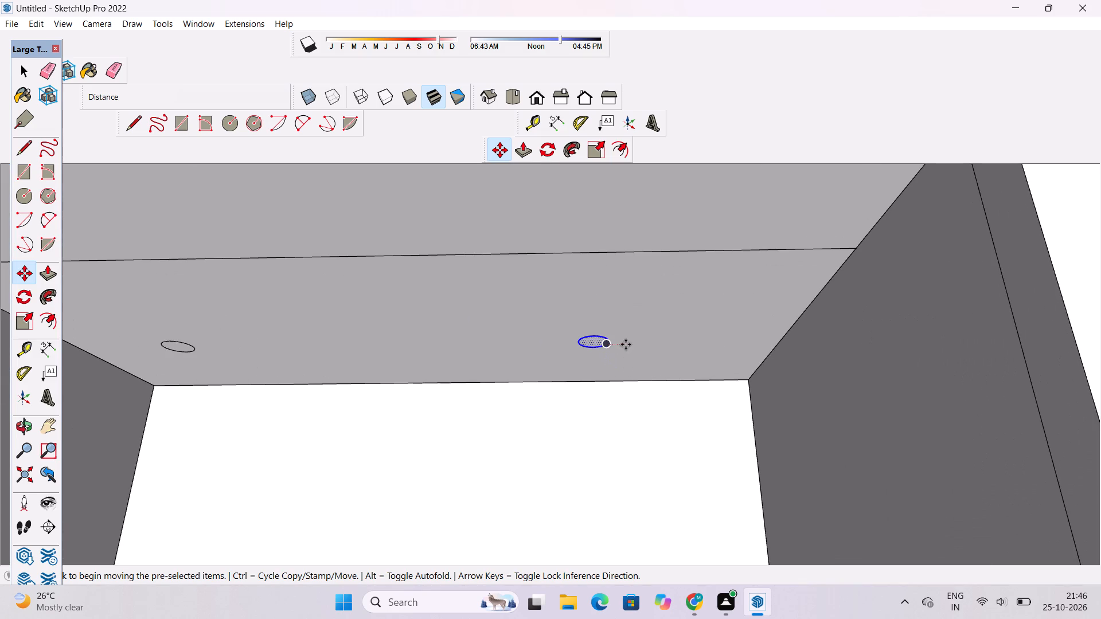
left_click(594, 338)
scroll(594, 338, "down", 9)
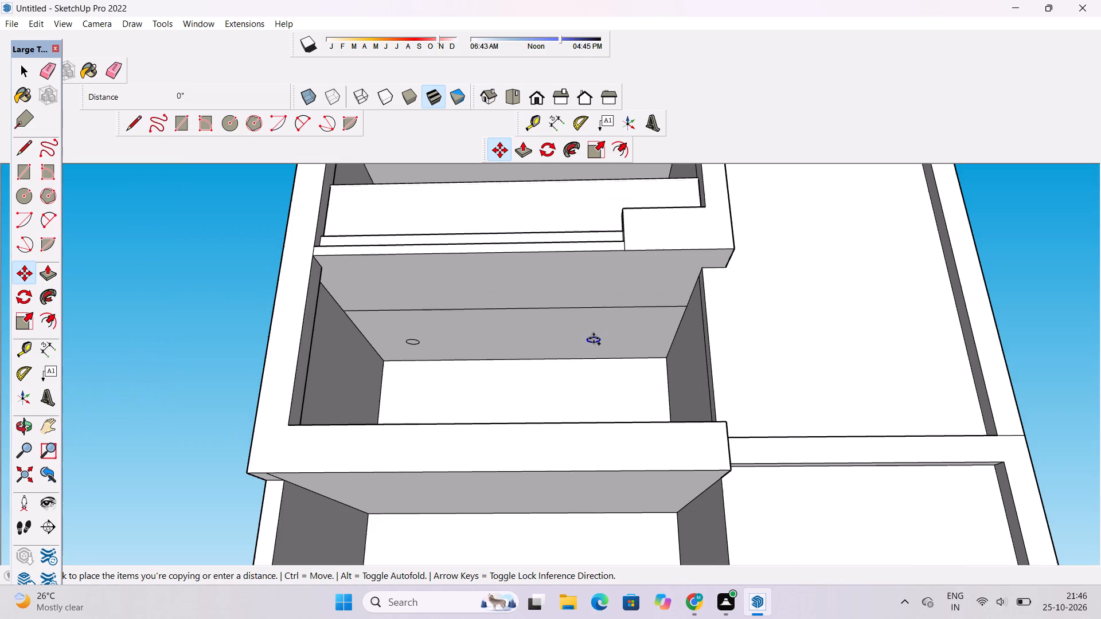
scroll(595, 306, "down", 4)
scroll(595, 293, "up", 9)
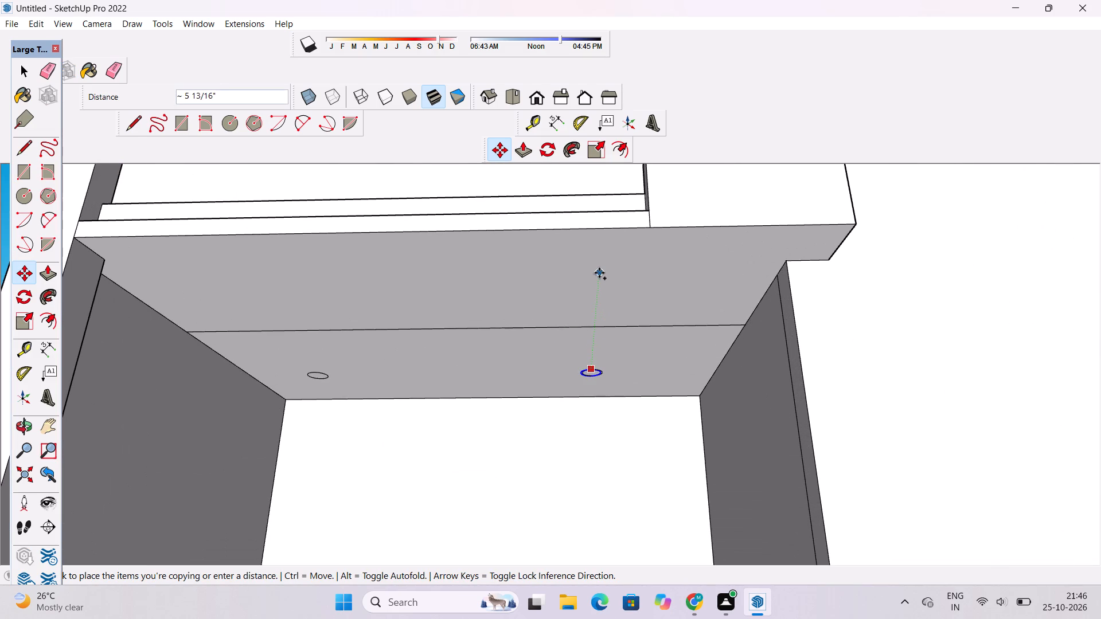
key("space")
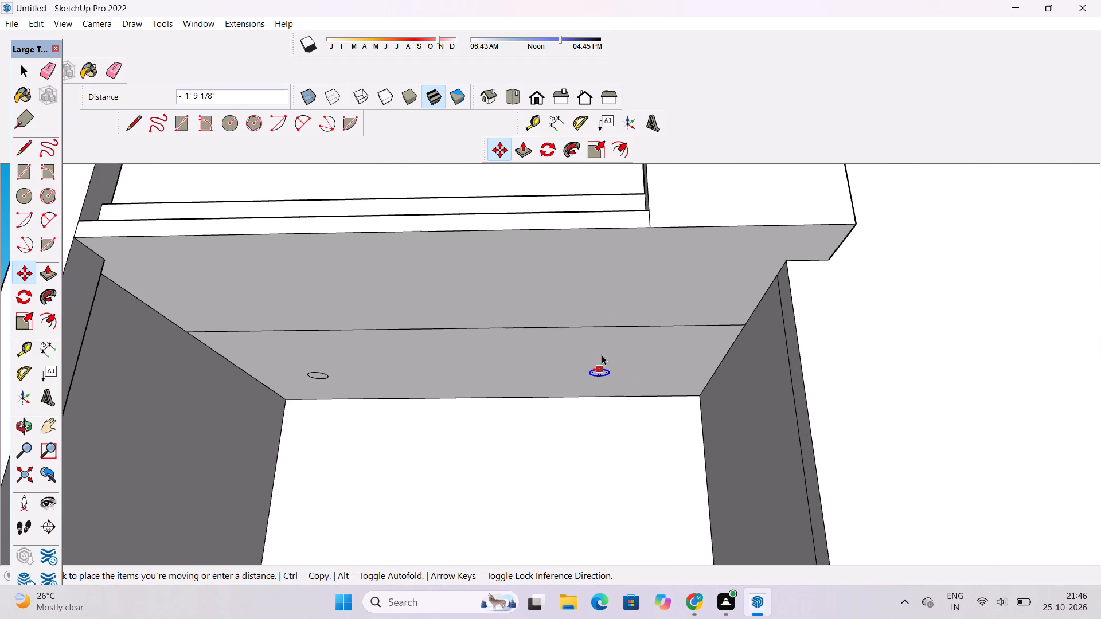
Copy the tower-side rear circle about 46' forward onto the front part of the middle room's ceiling.
scroll(595, 382, "up", 4)
key("m")
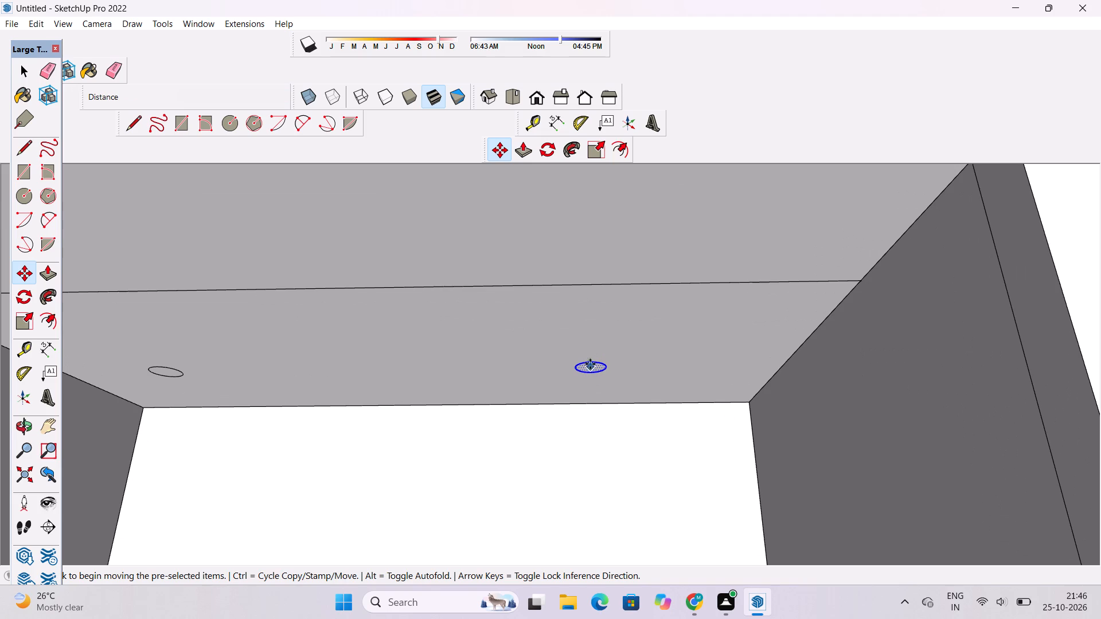
left_click(589, 362)
scroll(589, 362, "down", 10)
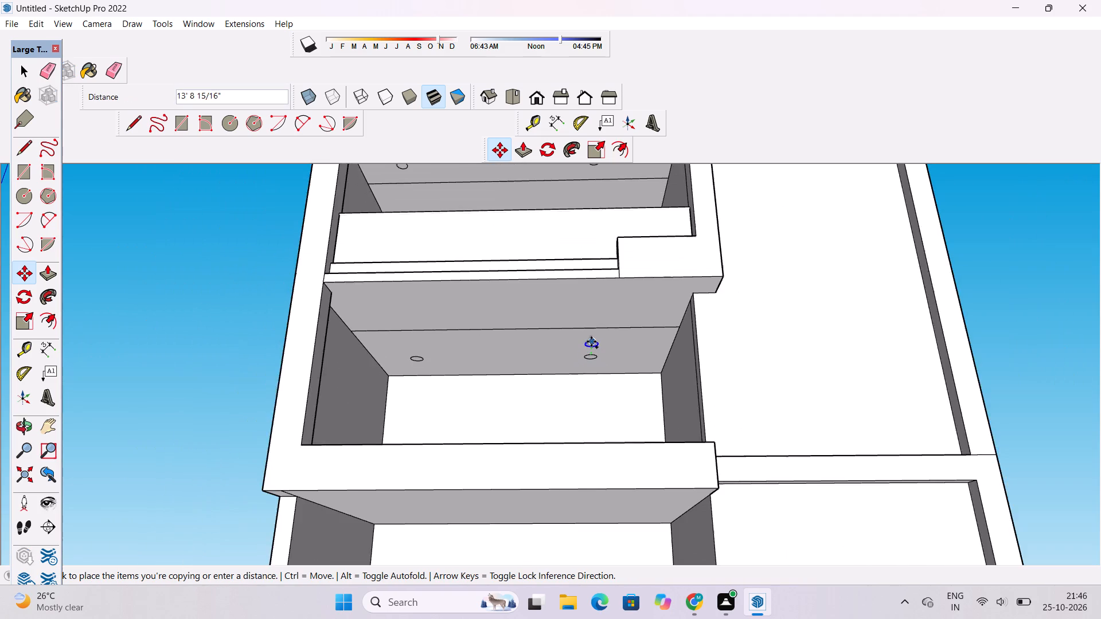
scroll(591, 334, "down", 3)
scroll(592, 313, "up", 4)
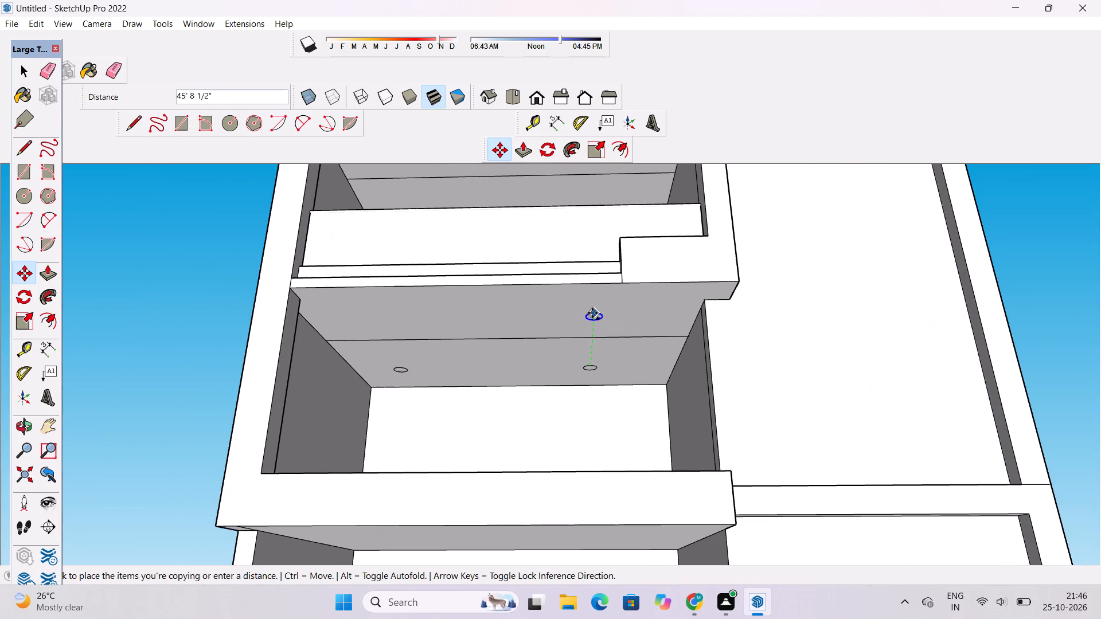
left_click(592, 313)
Copy the front circle about 64' away from the tower, parallel to the front edge of the middle room's ceiling.
scroll(590, 328, "up", 4)
left_click(584, 312)
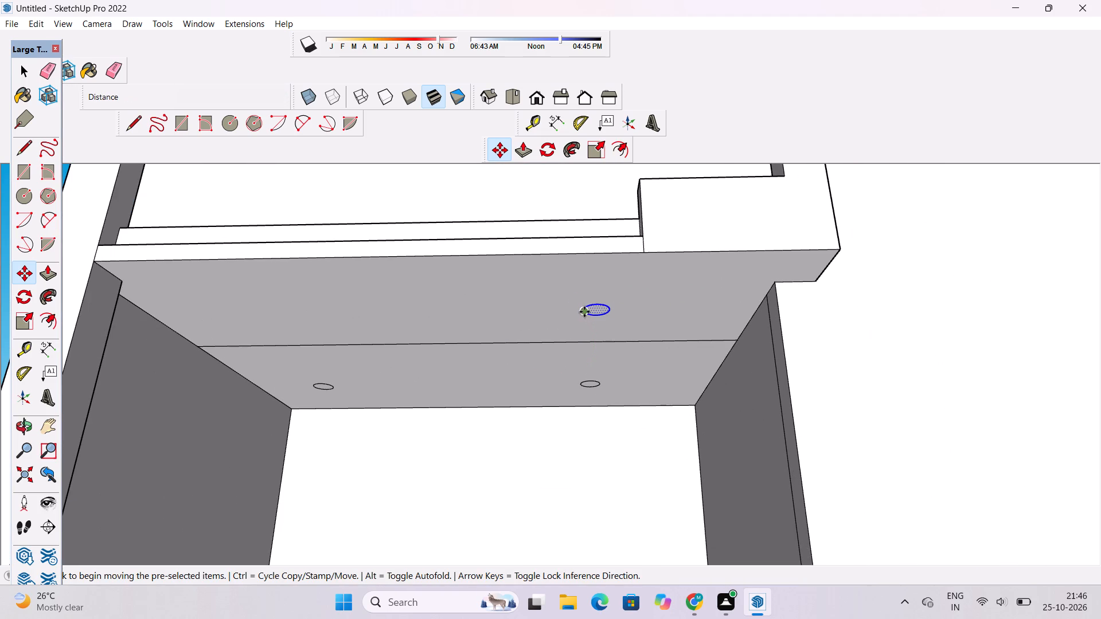
scroll(584, 312, "down", 7)
scroll(408, 321, "up", 2)
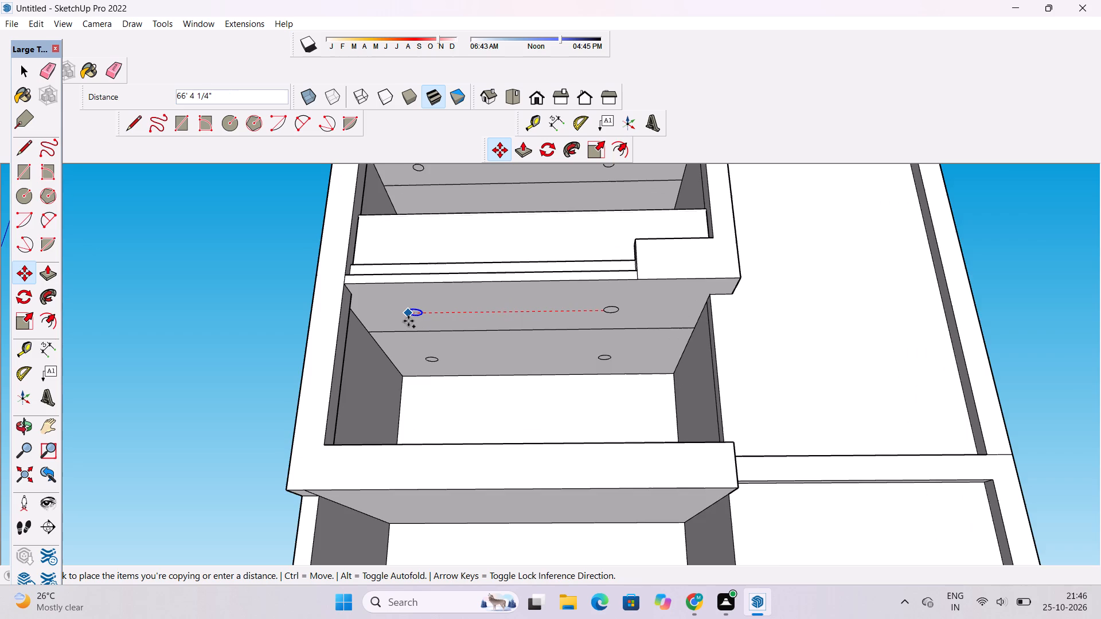
scroll(413, 341, "up", 9)
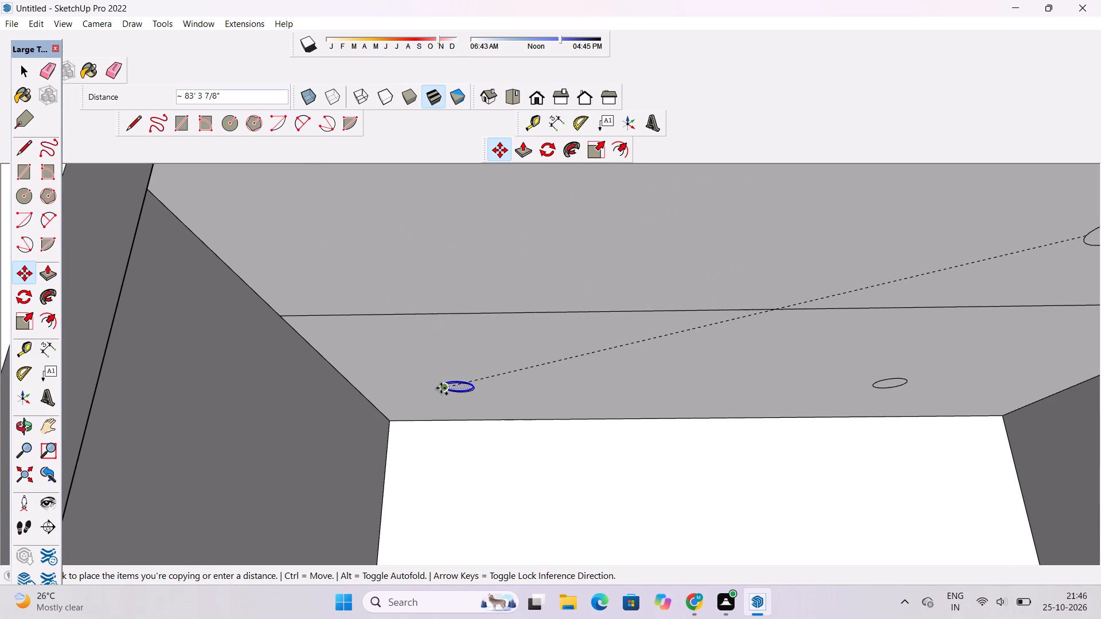
scroll(442, 391, "down", 7)
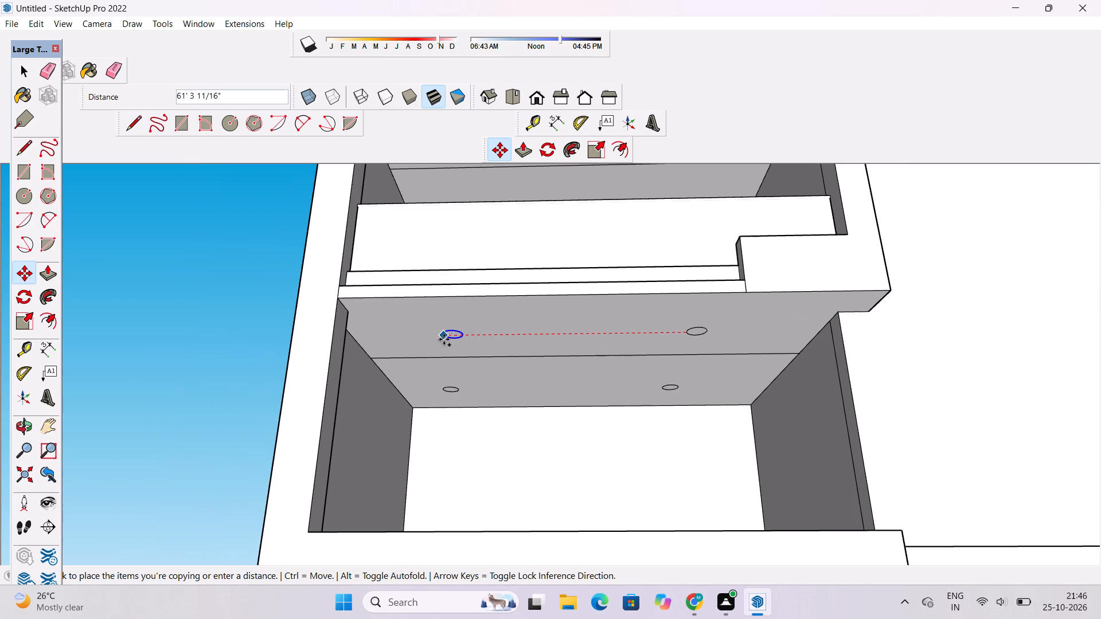
scroll(421, 330, "up", 2)
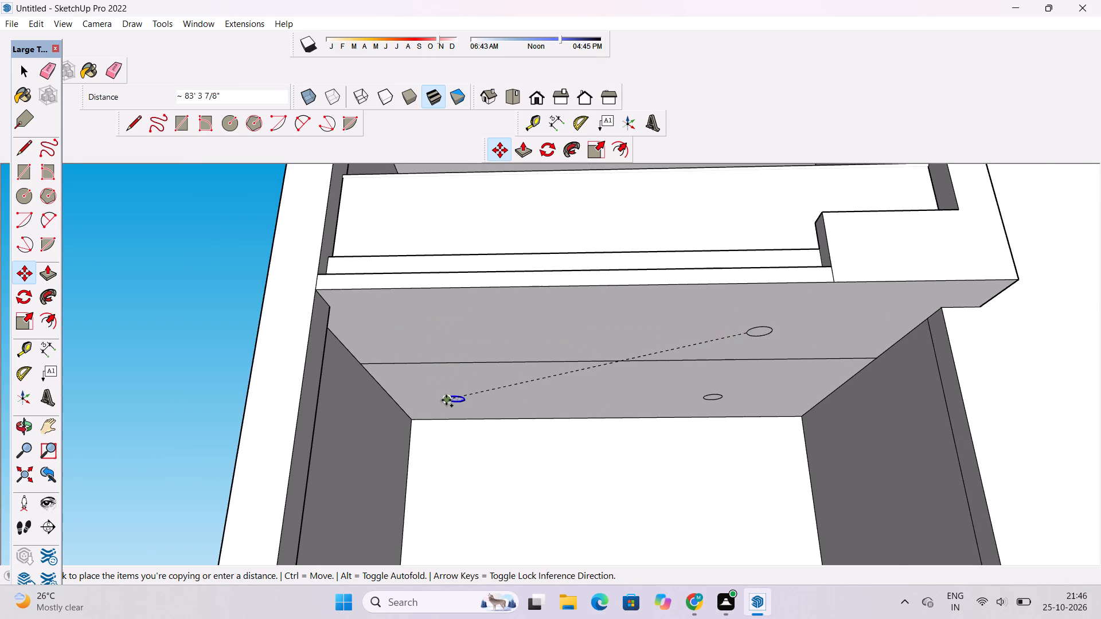
scroll(446, 400, "up", 10)
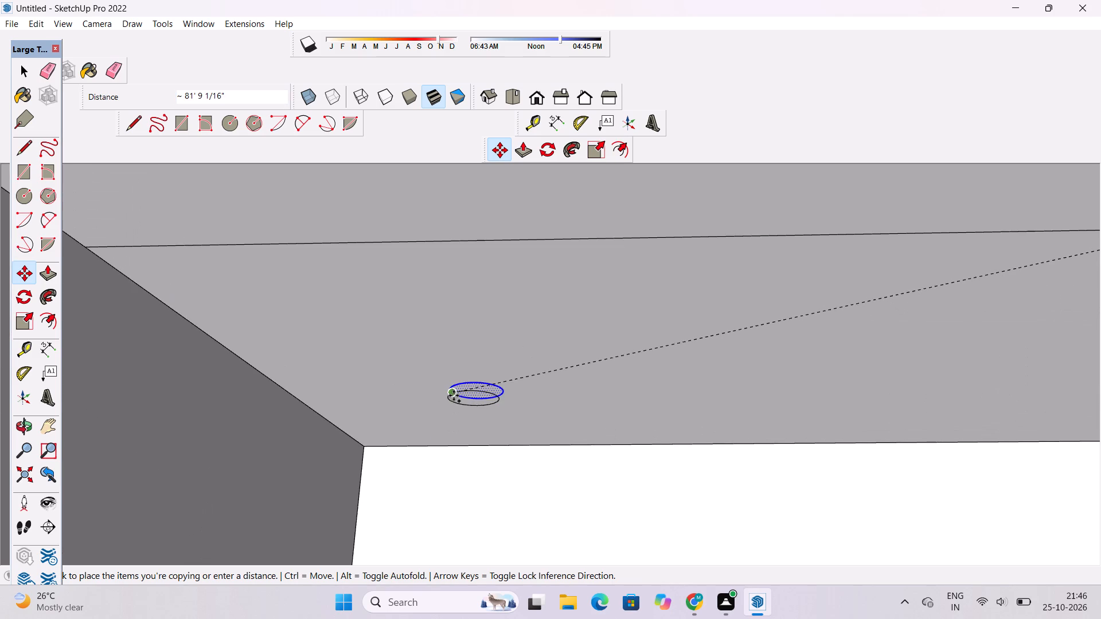
scroll(449, 401, "down", 14)
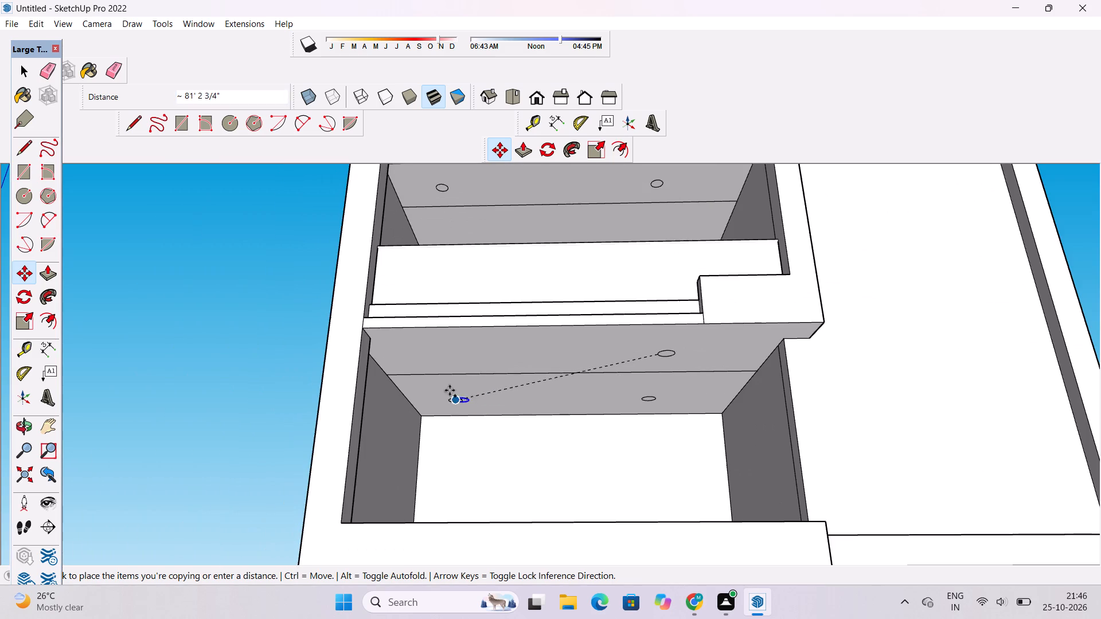
scroll(440, 353, "up", 1)
left_click(440, 352)
key("space")
left_click(165, 367)
scroll(259, 354, "down", 4)
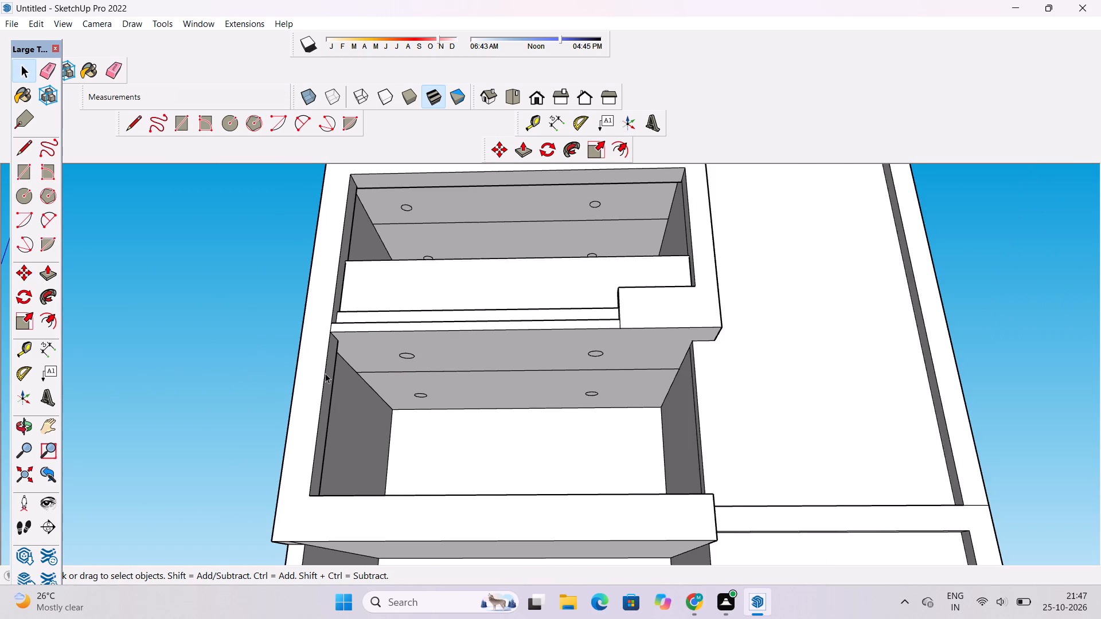
Examine the ceiling circles in the top and middle rooms from several angles.
key("o")
left_click_drag(447, 400, 412, 311)
scroll(403, 321, "down", 2)
left_click_drag(405, 342, 468, 431)
scroll(467, 421, "up", 1)
left_click_drag(456, 420, 441, 420, "shift")
scroll(415, 396, "down", 3)
left_click_drag(399, 378, 407, 422)
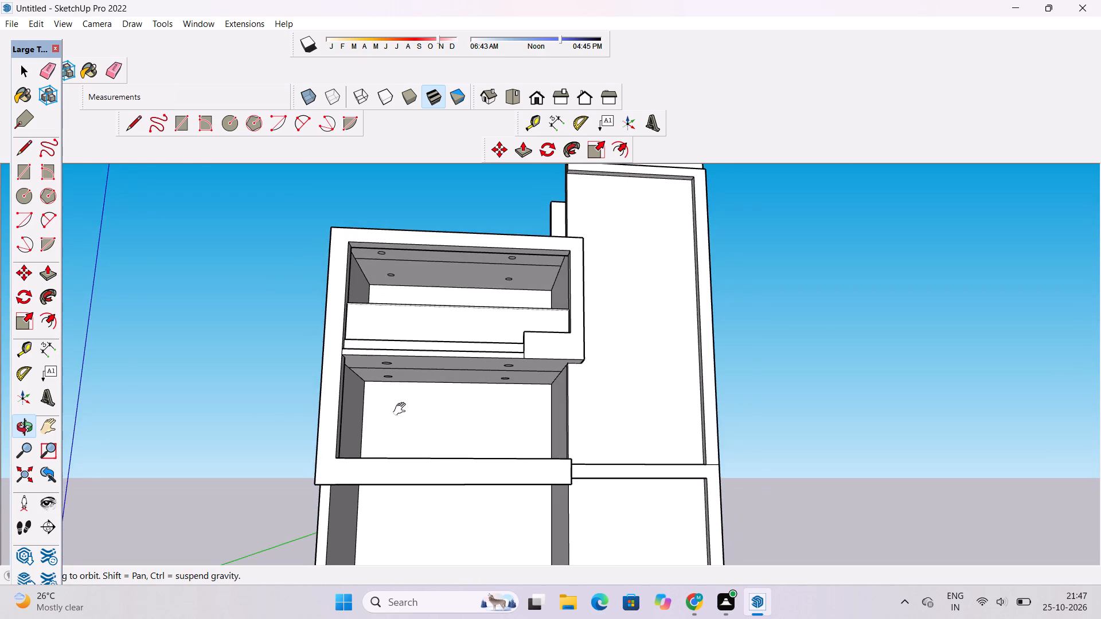
left_click_drag(400, 408, 430, 444, "shift")
scroll(420, 435, "down", 2)
left_click_drag(432, 436, 432, 423)
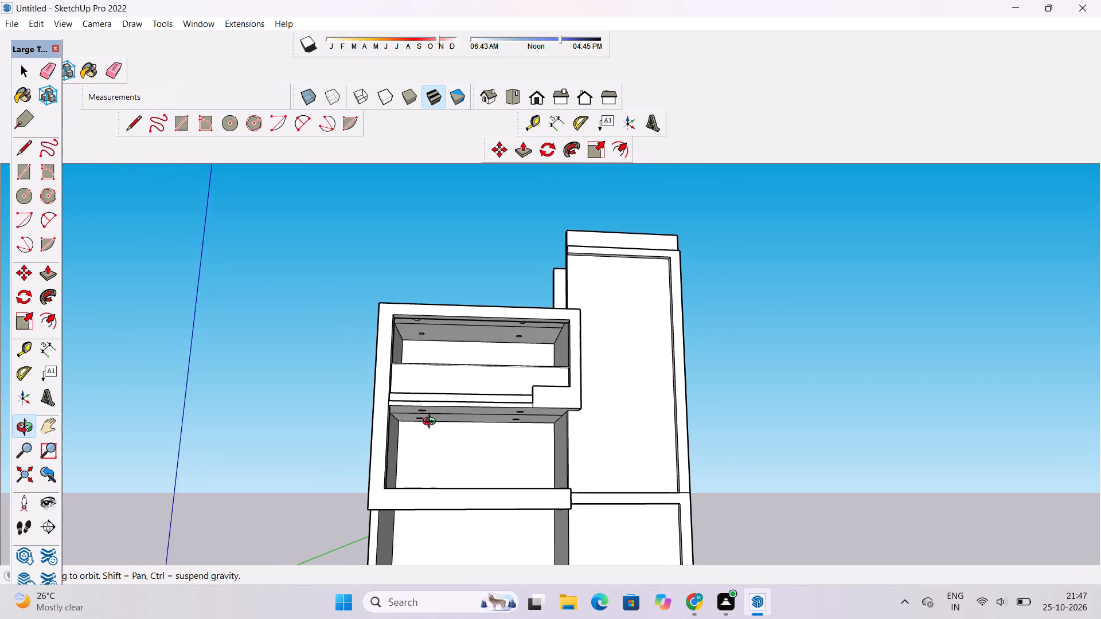
left_click_drag(432, 423, 408, 379)
scroll(430, 405, "up", 8)
left_click_drag(446, 433, 439, 400)
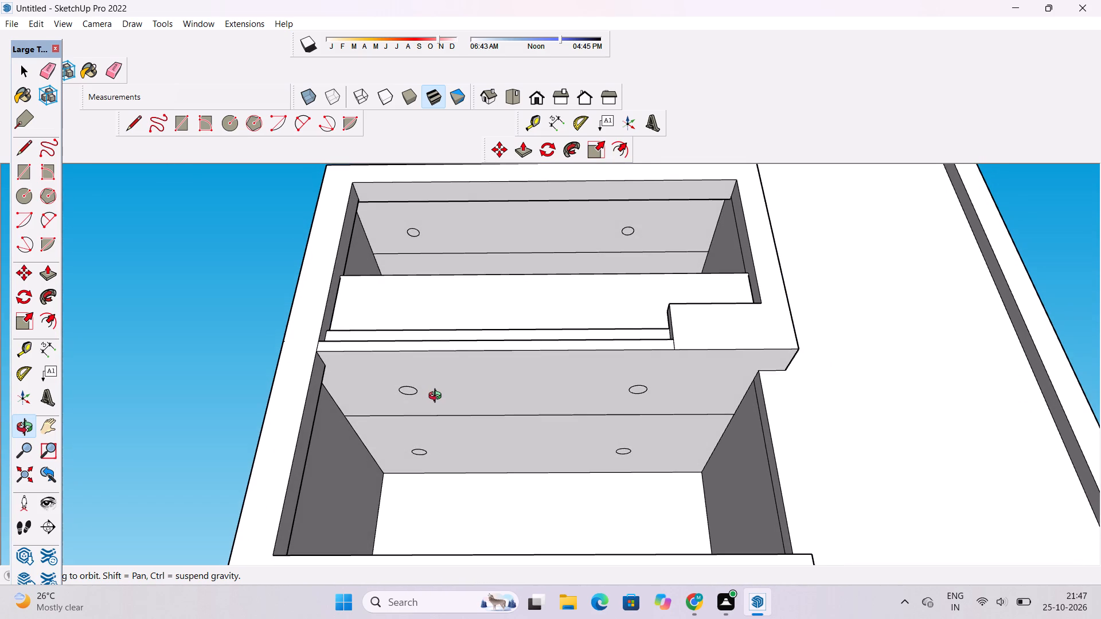
scroll(439, 393, "down", 4)
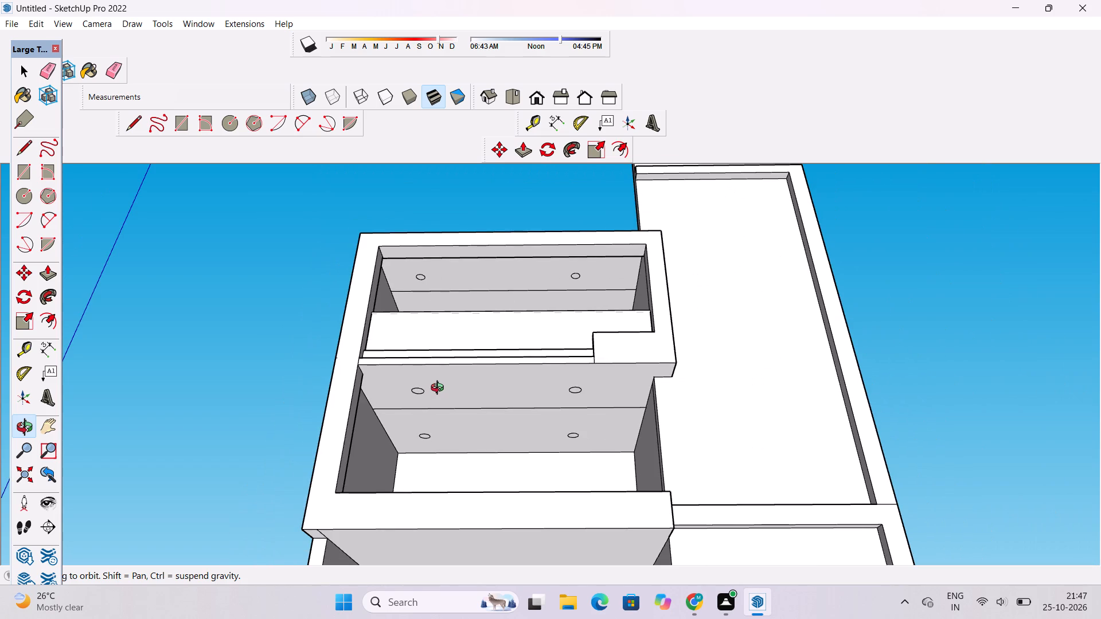
scroll(440, 386, "down", 2)
left_click_drag(435, 386, 477, 460)
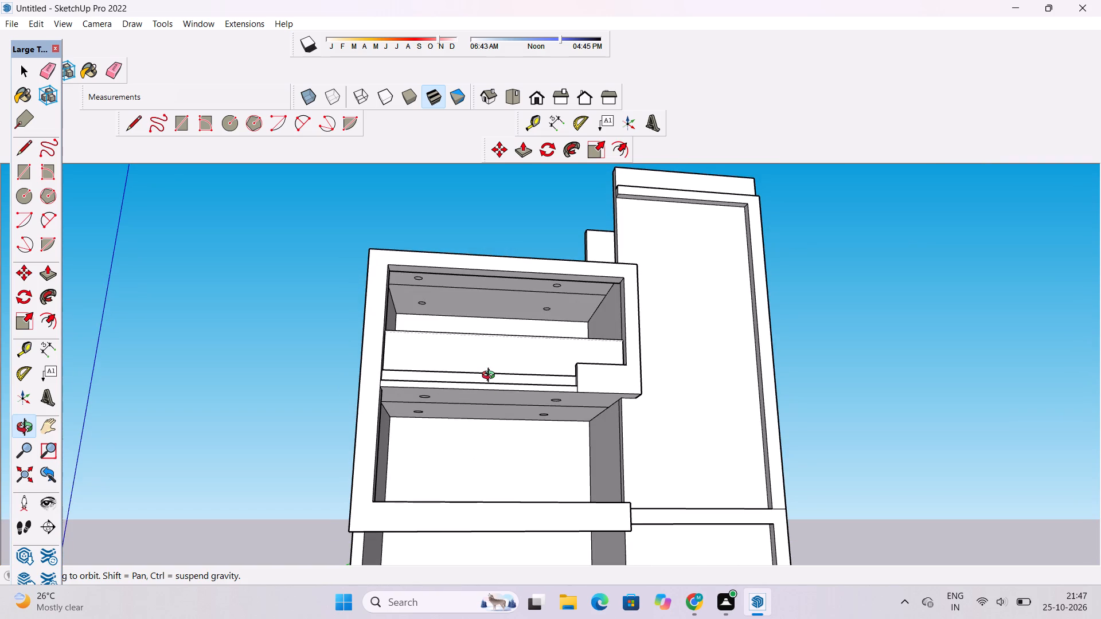
scroll(490, 376, "up", 2)
left_click_drag(490, 382, 496, 397, "shift")
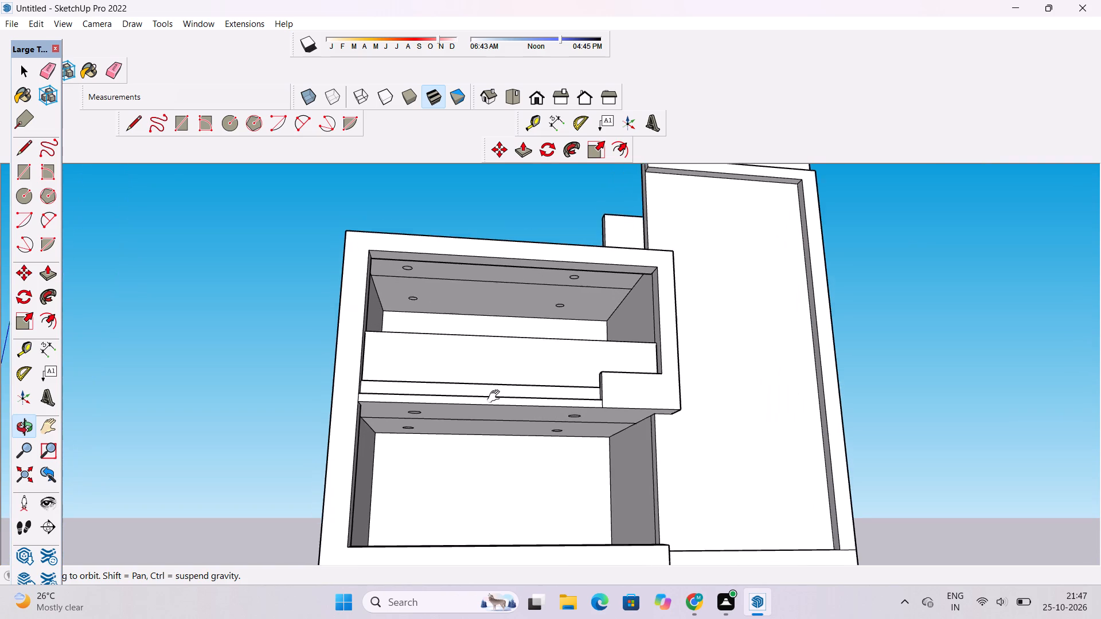
left_click_drag(496, 397, 498, 401, "shift")
left_click_drag(509, 412, 485, 342)
scroll(480, 356, "up", 5)
left_click(474, 400, "shift")
left_click_drag(475, 402, 458, 319)
left_click_drag(415, 418, 423, 409, "shift")
Move the front circle farthest from the tower closer to the front edge of the middle room's ceiling.
key("space")
scroll(381, 408, "up", 6)
double_click(370, 397)
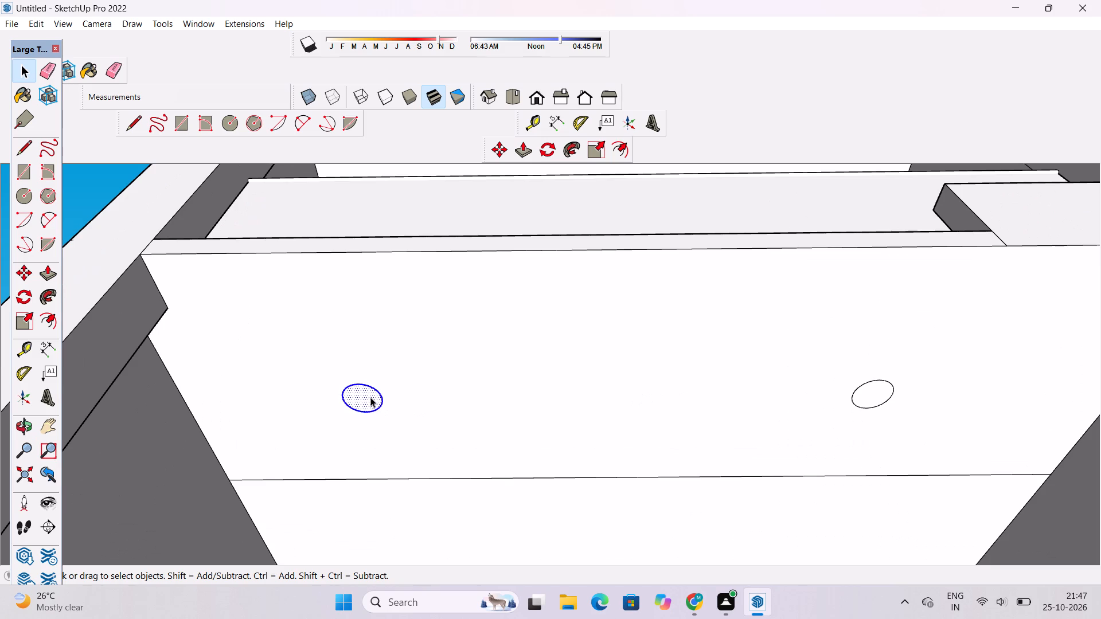
key("m")
left_click(358, 386)
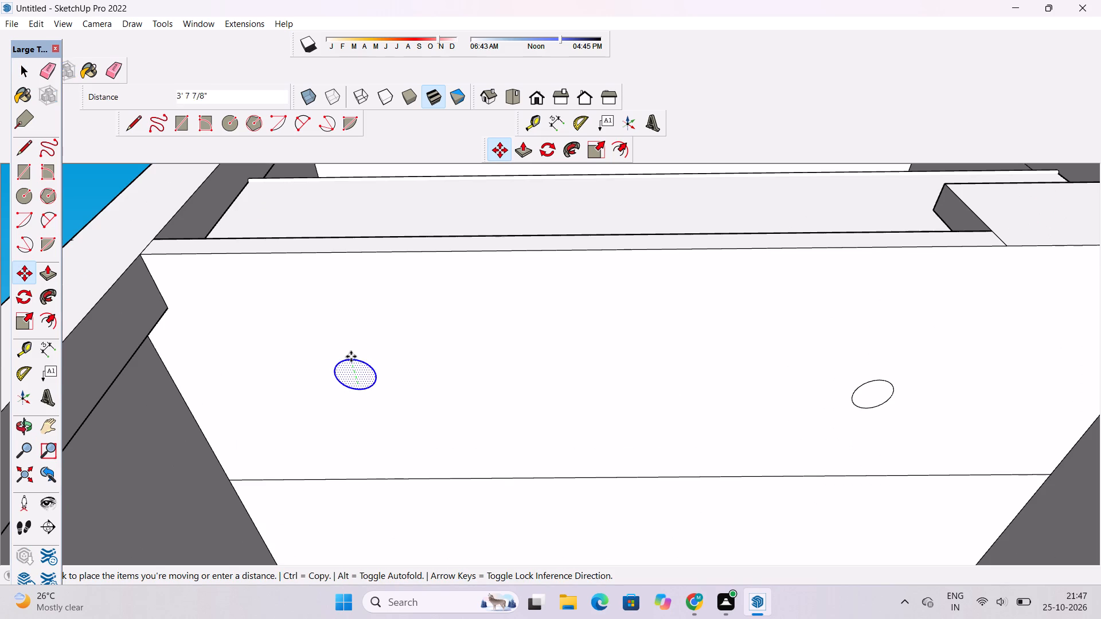
left_click(344, 320)
scroll(323, 309, "down", 2)
key("space")
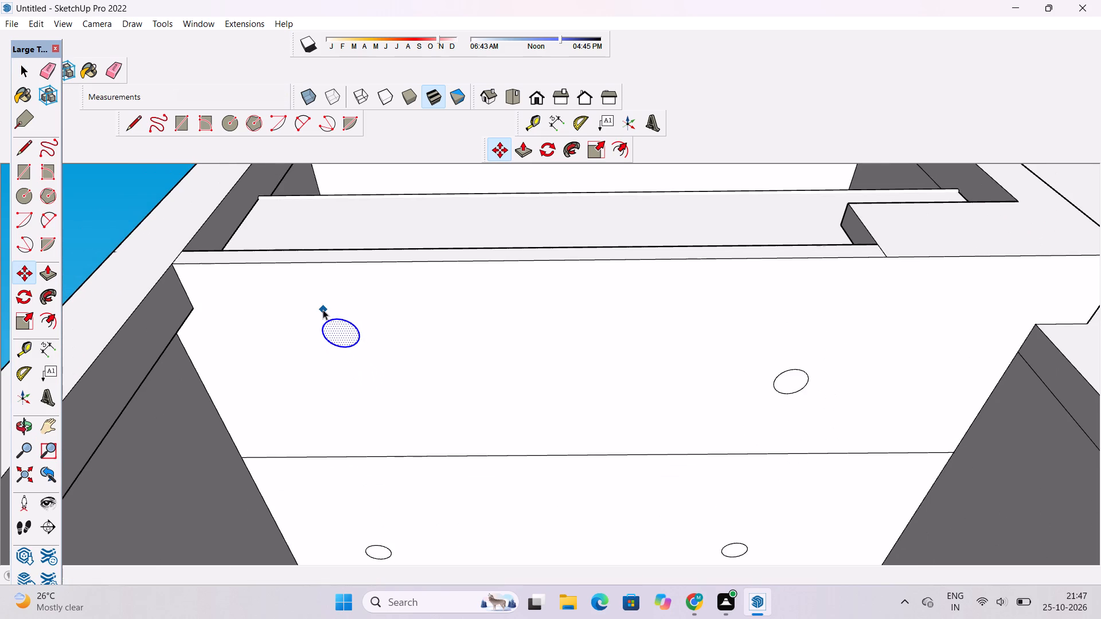
Move the tower-side front circle closer to the ceiling's front edge, level with the other front circle.
double_click(786, 379)
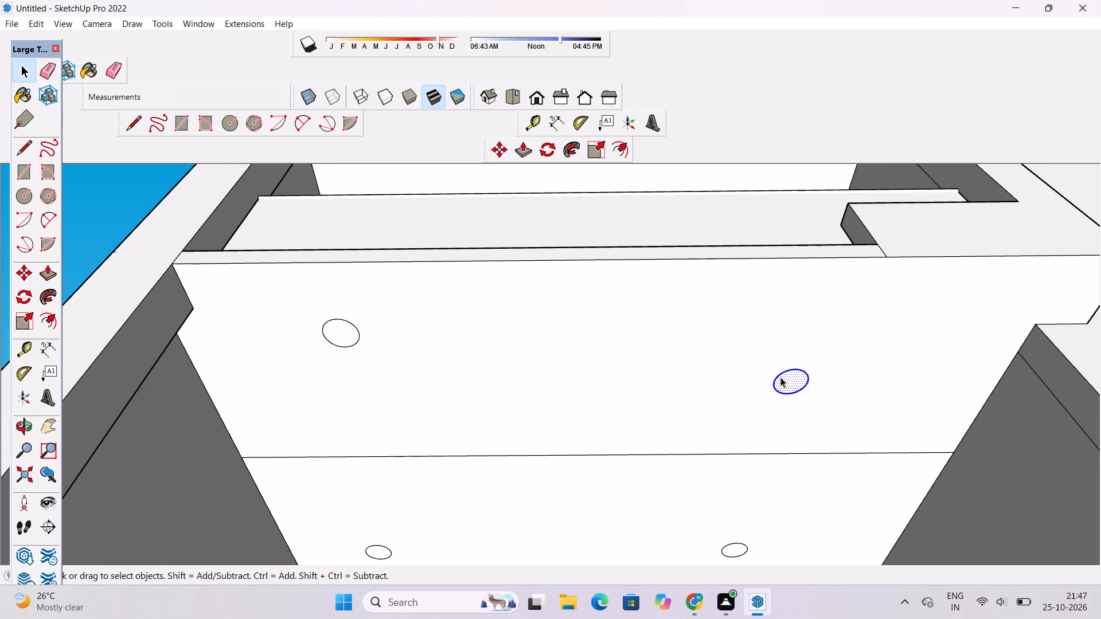
key("m")
left_click(795, 370)
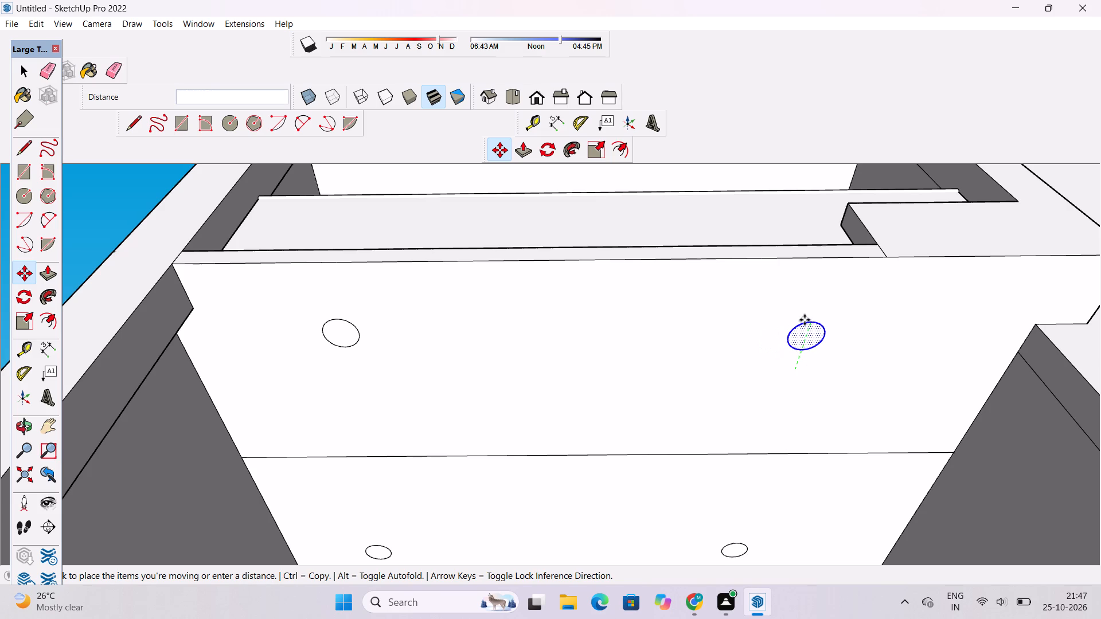
left_click(804, 318)
key("space")
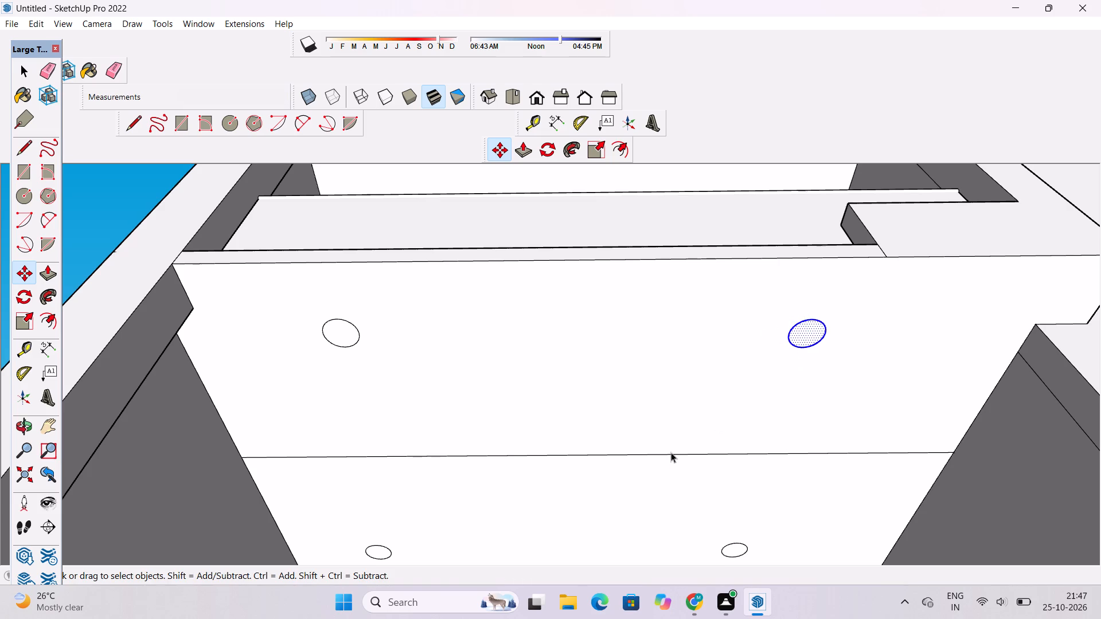
Erase the line dividing the middle room's ceiling into front and rear parts.
key("e")
left_click_drag(671, 429, 669, 455)
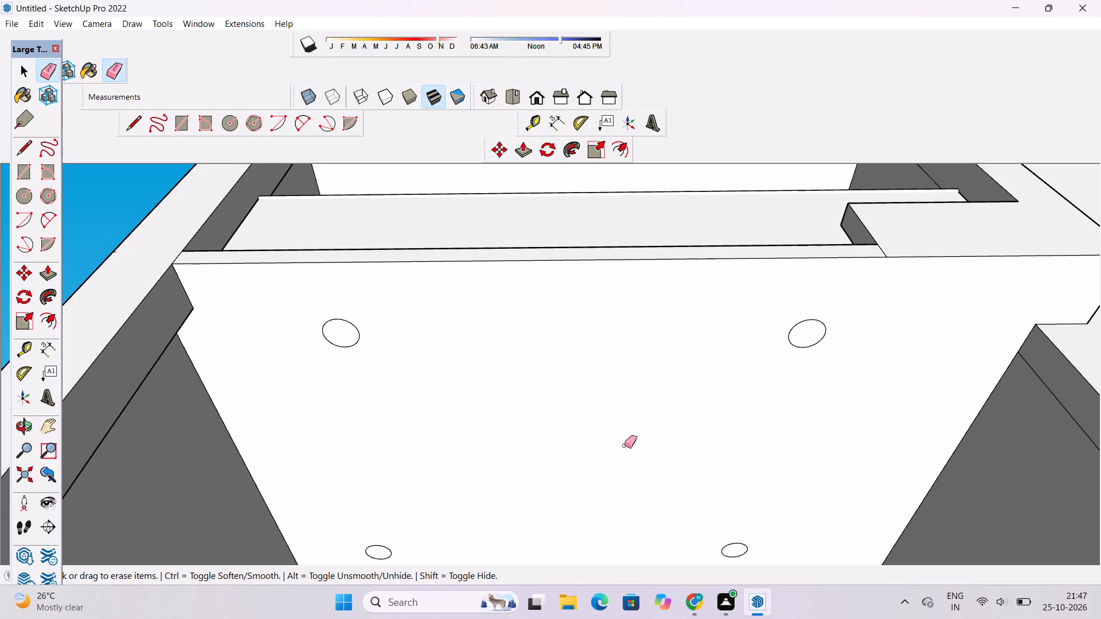
Place a guide line on the middle room's ceiling, 20' back from the ceiling's front edge.
scroll(558, 389, "down", 1)
key("space")
type("yt")
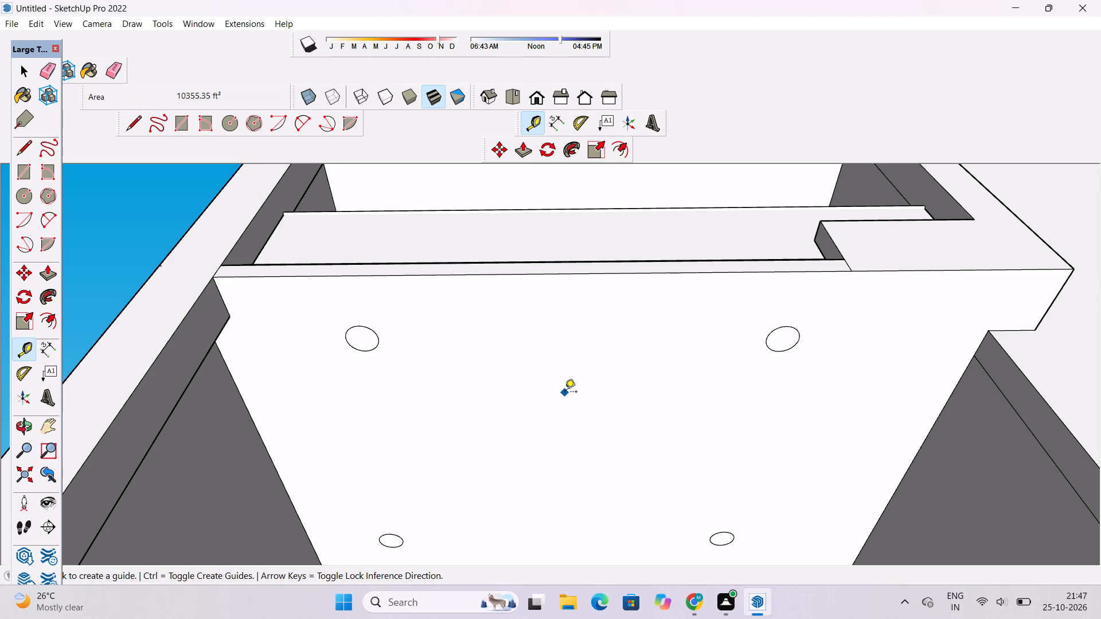
scroll(565, 394, "down", 1)
scroll(513, 409, "down", 1)
scroll(552, 336, "down", 2)
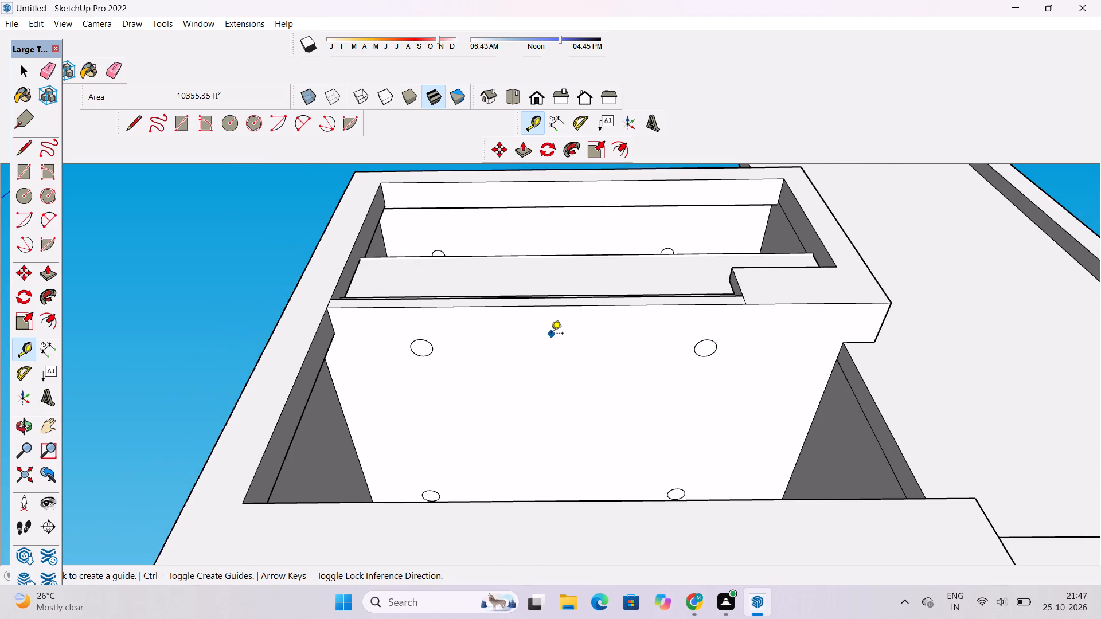
scroll(542, 336, "down", 3)
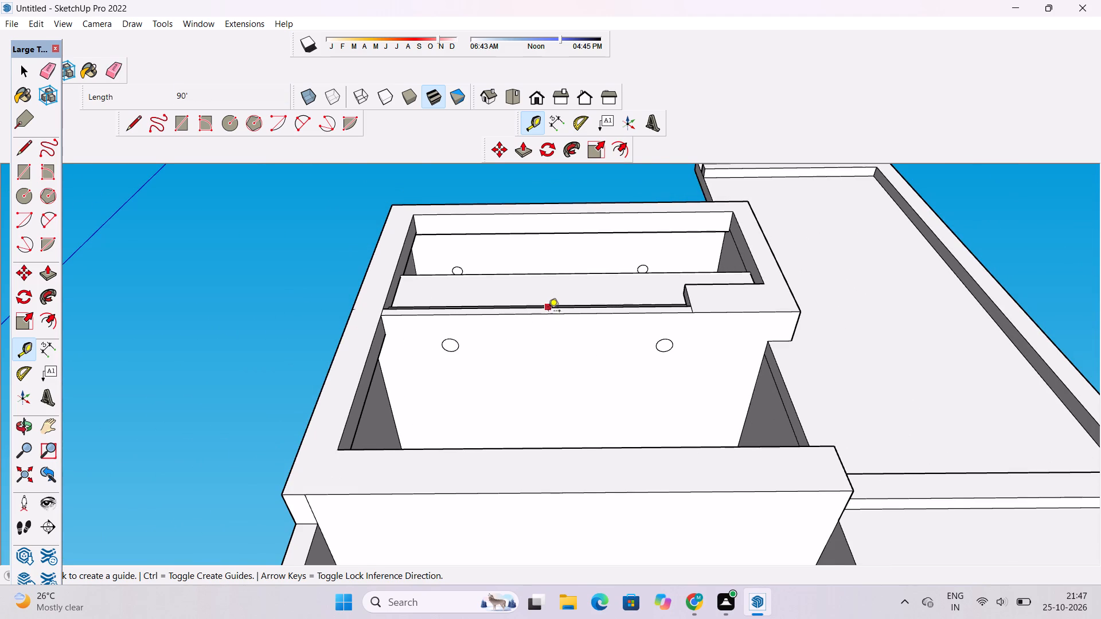
scroll(546, 324, "down", 1)
scroll(546, 325, "up", 8)
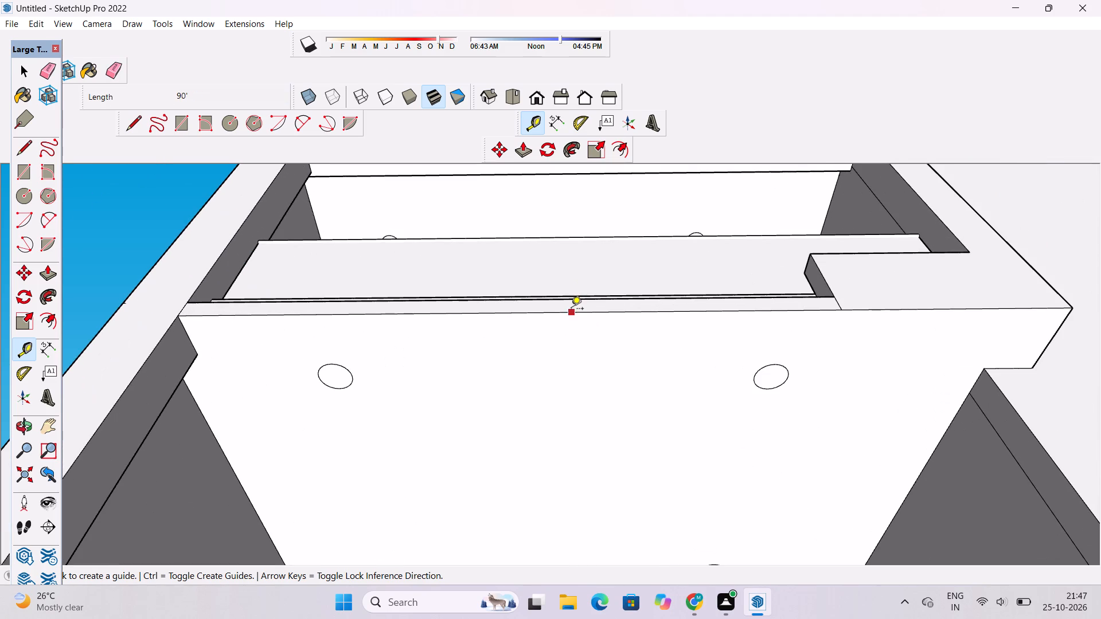
left_click(567, 314)
scroll(567, 314, "down", 5)
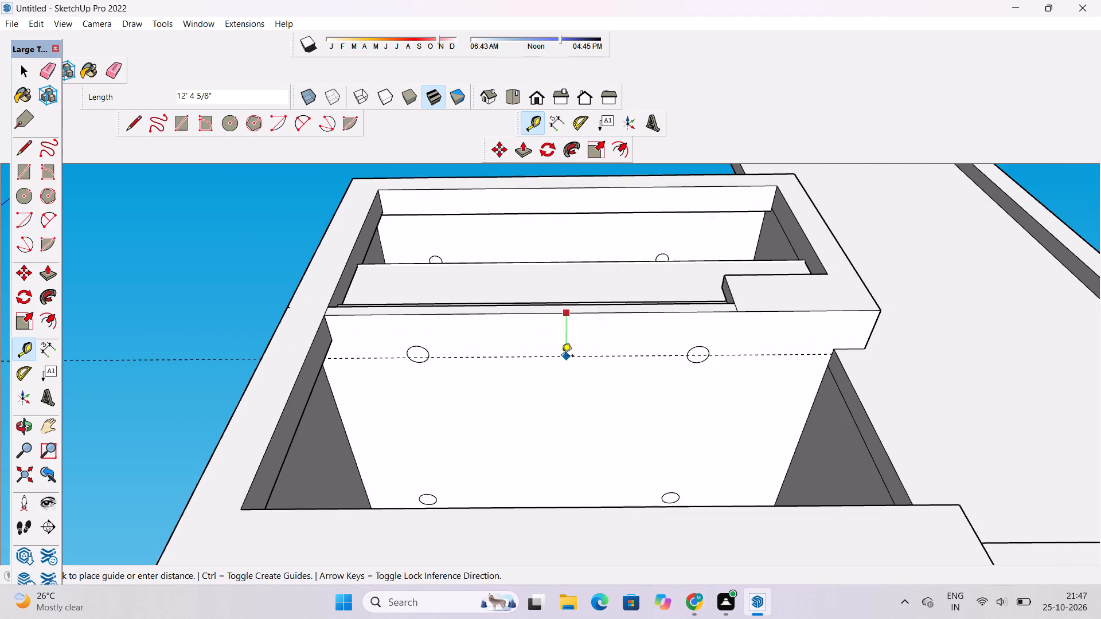
scroll(533, 363, "down", 4)
scroll(533, 363, "up", 7)
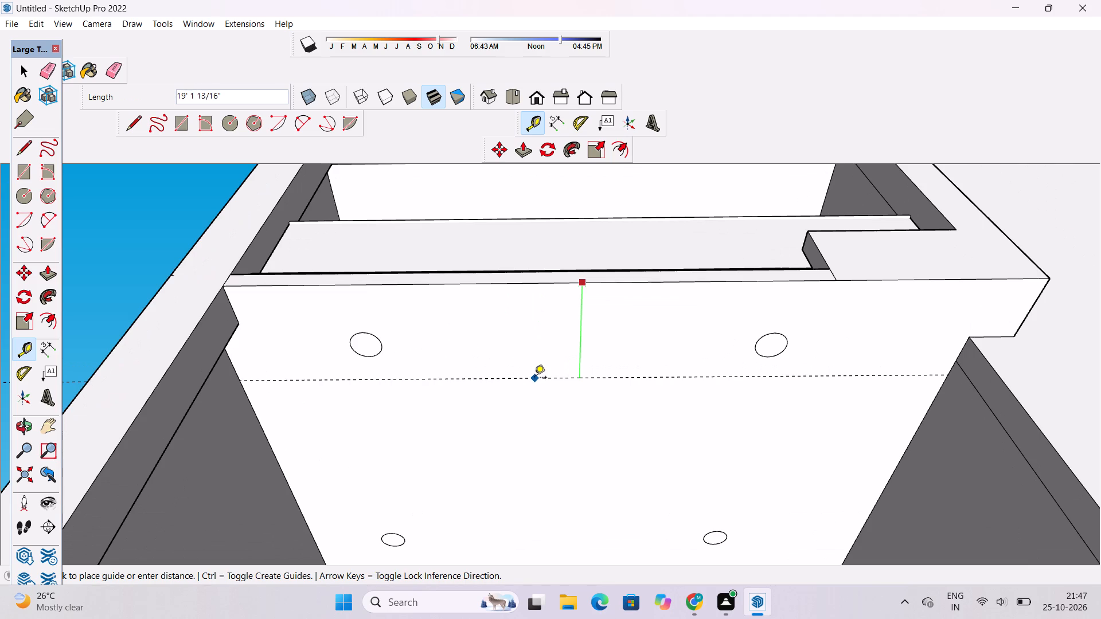
type("20'")
key("Return")
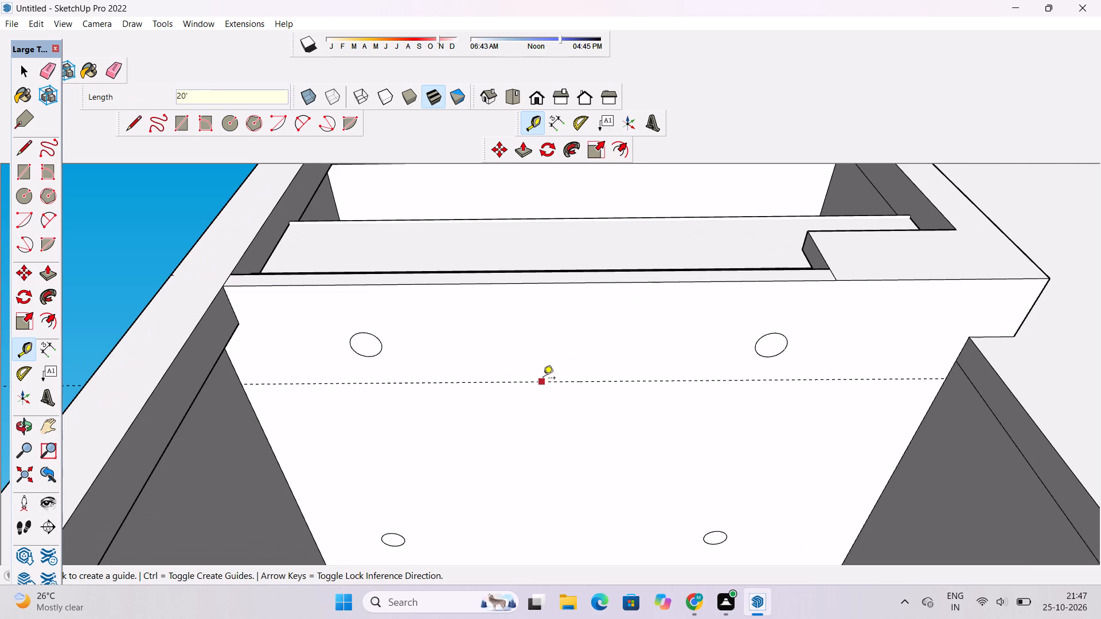
Draw a 118' line along the guide across the middle room's ceiling, from one side wall to the other.
left_click(128, 115)
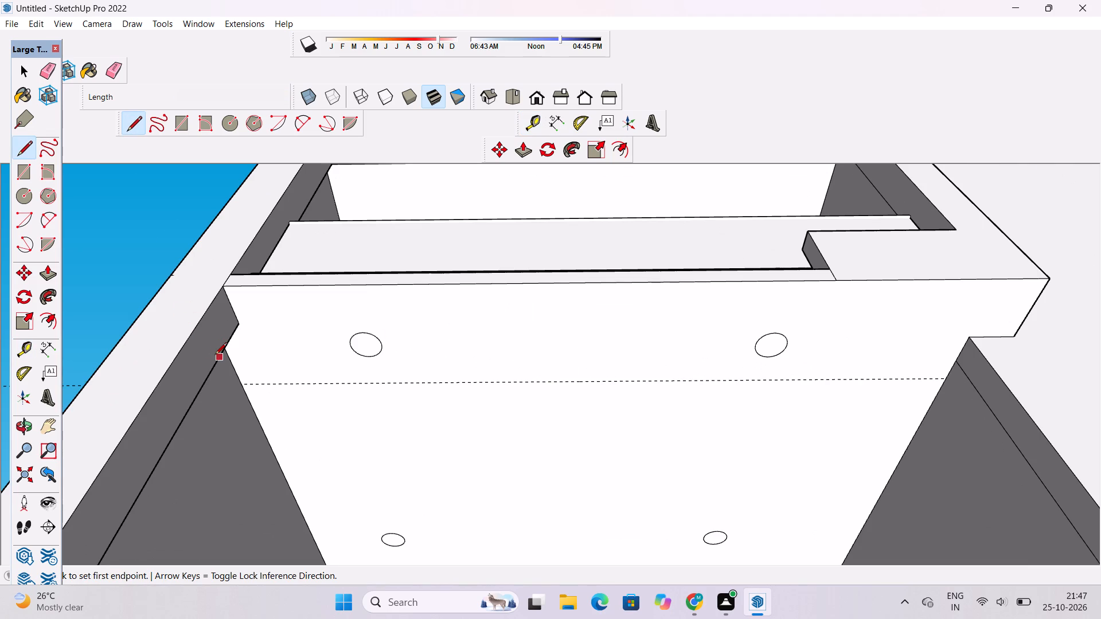
scroll(205, 339, "down", 3)
scroll(257, 392, "up", 10)
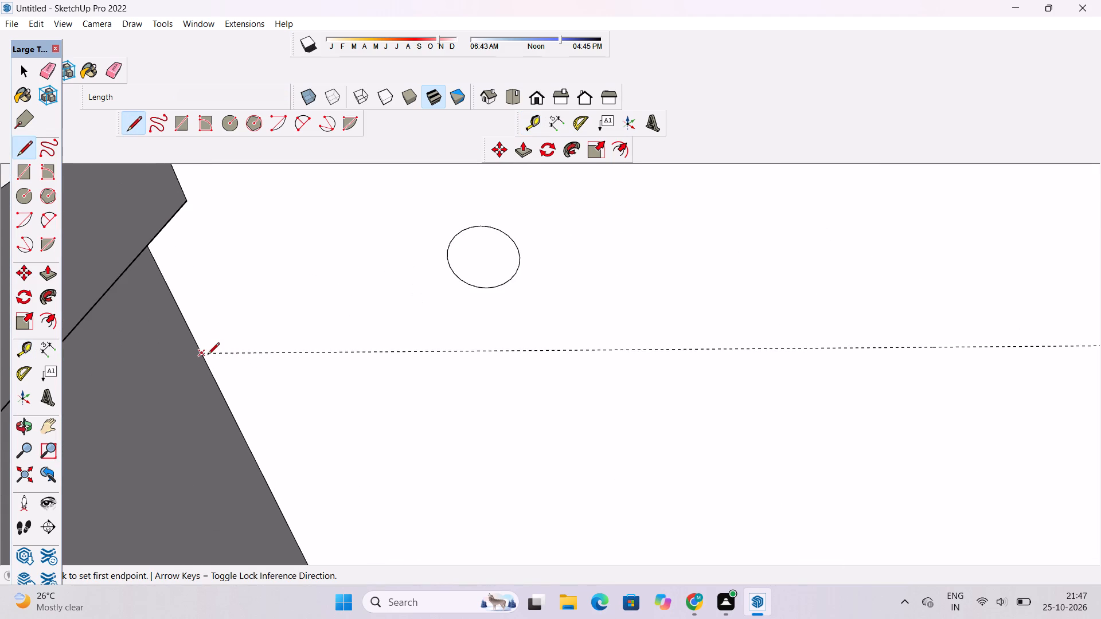
left_click(202, 353)
scroll(201, 353, "down", 5)
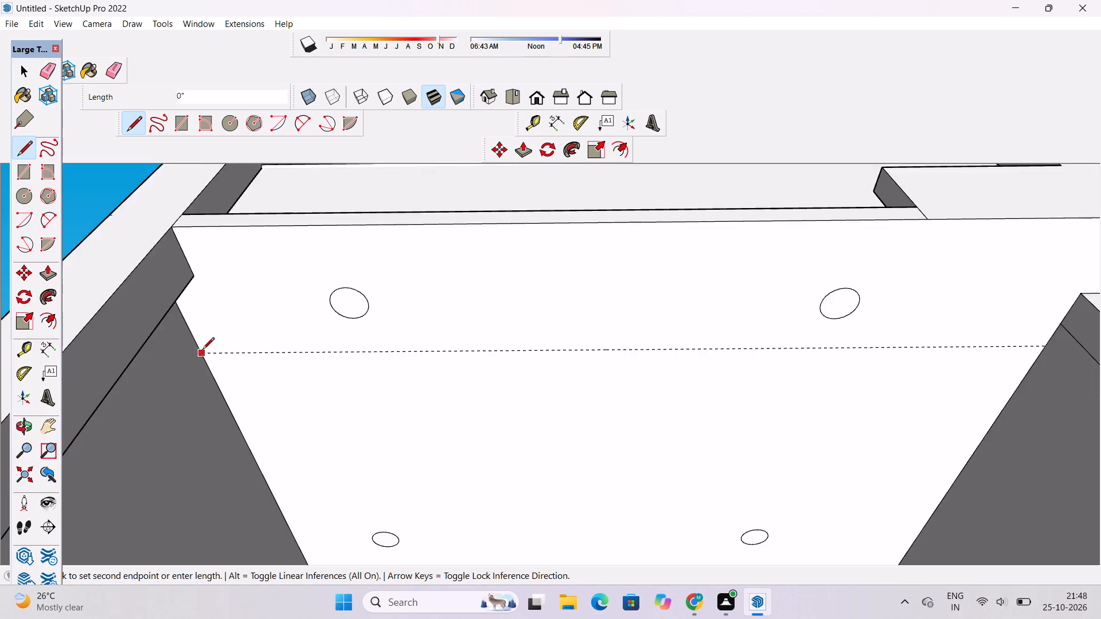
scroll(202, 350, "down", 9)
scroll(670, 351, "up", 6)
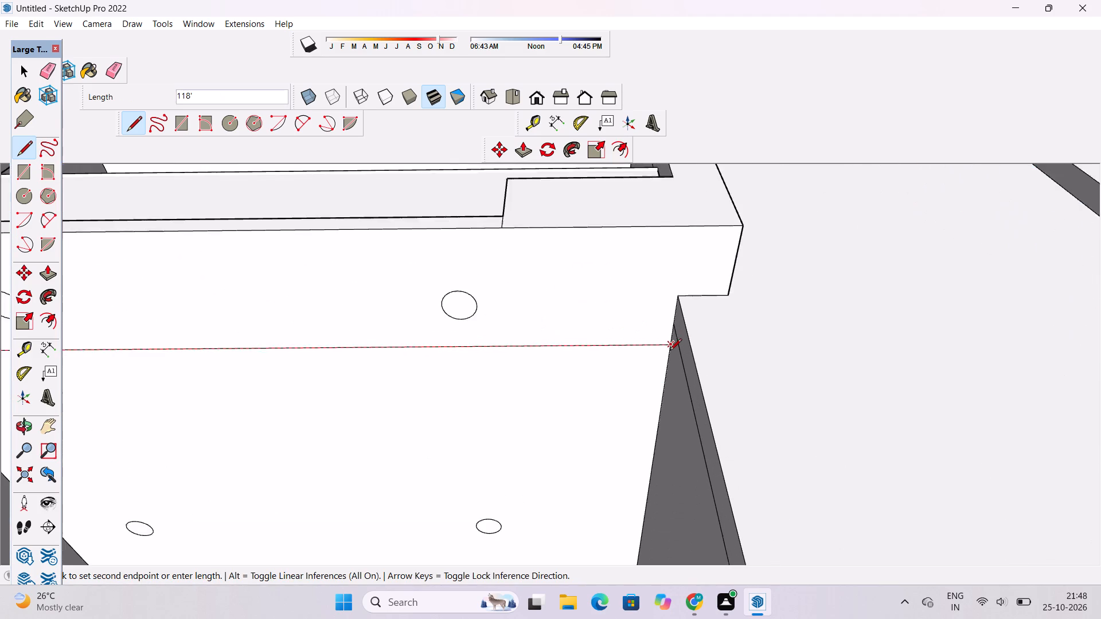
scroll(670, 351, "up", 3)
left_click(669, 342)
scroll(658, 335, "down", 12)
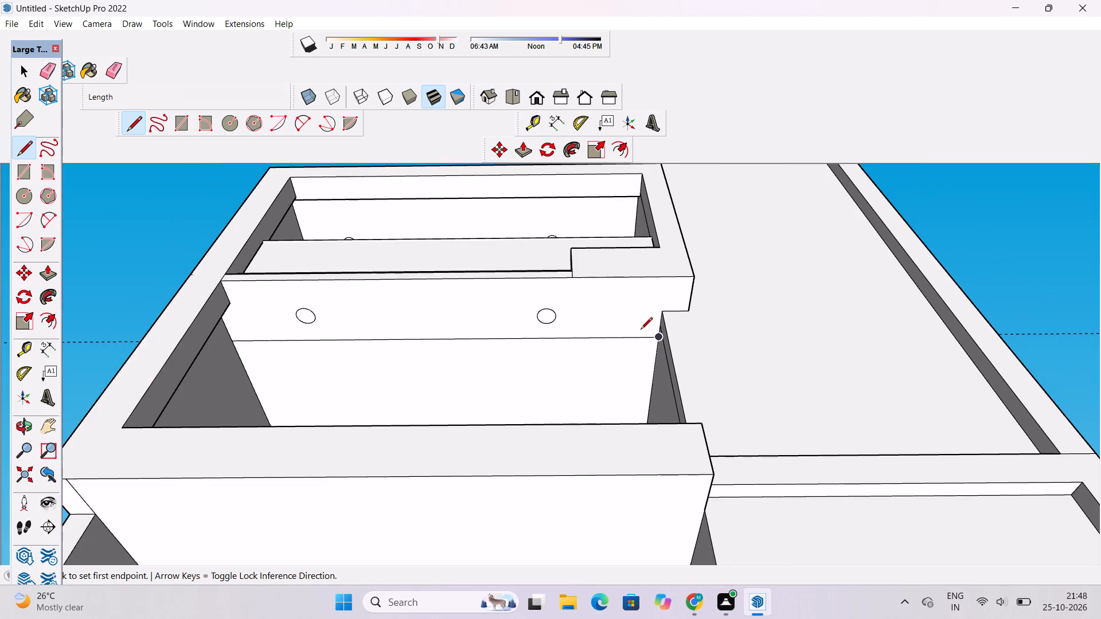
Erase the guide line running through the middle room's ceiling.
key("e")
scroll(443, 339, "down", 5)
left_click_drag(220, 314, 220, 351)
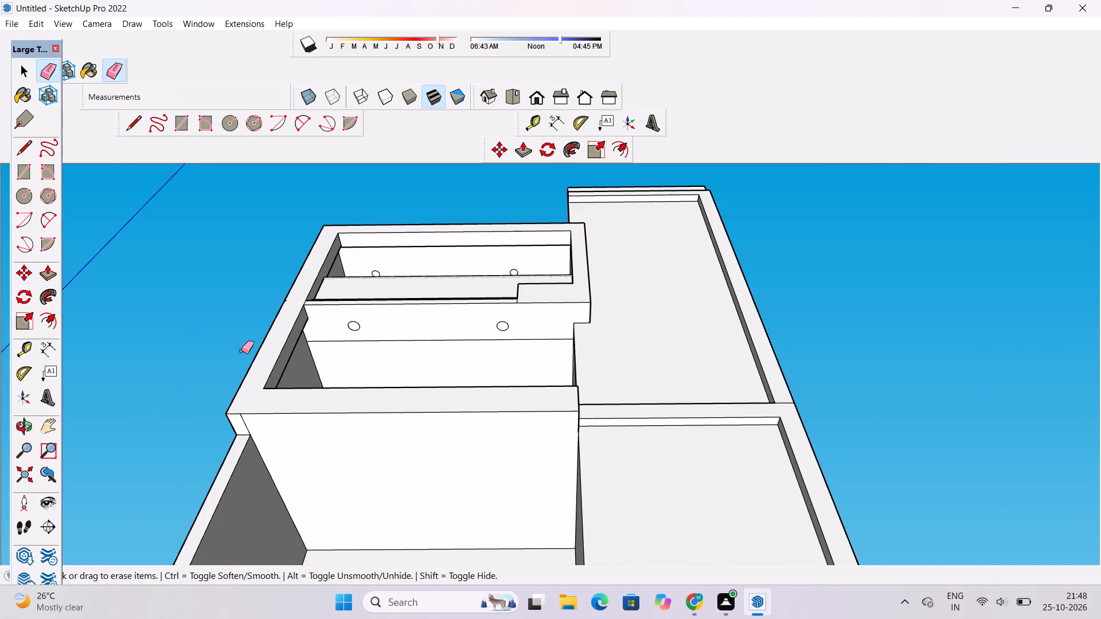
Erase the line dividing the top room's ceiling between its front and rear circles.
key("o")
scroll(294, 329, "down", 5)
left_click_drag(325, 294, 363, 461)
left_click_drag(327, 408, 417, 403)
scroll(397, 312, "up", 5)
left_click_drag(403, 309, 435, 374, "shift")
left_click_drag(425, 362, 319, 326)
scroll(330, 307, "up", 3)
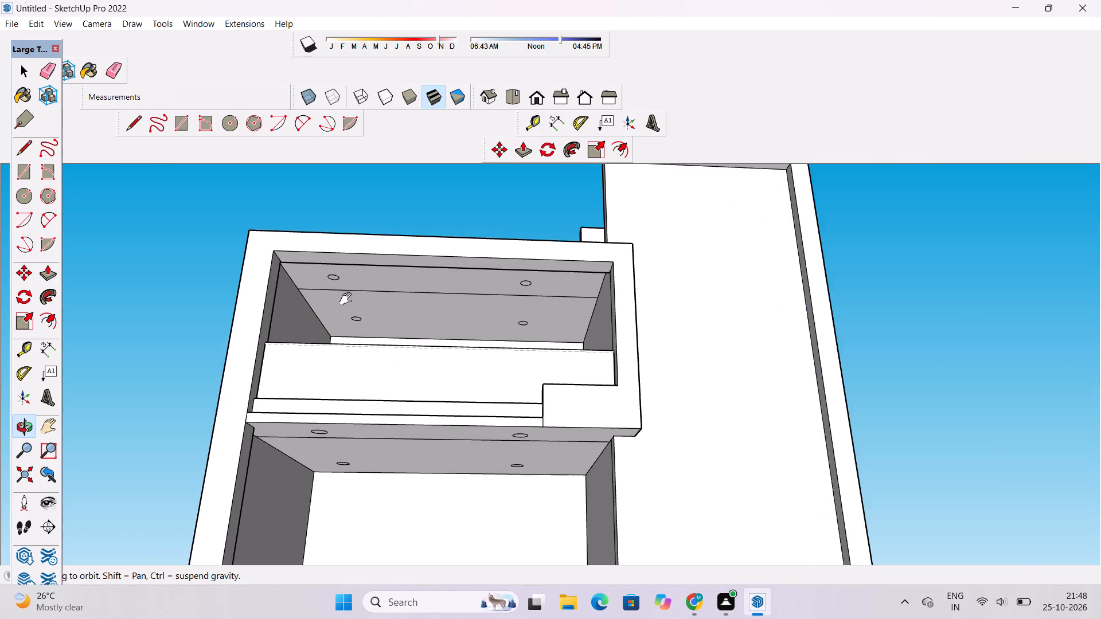
left_click_drag(349, 303, 346, 339, "shift")
left_click_drag(359, 336, 362, 309)
scroll(403, 350, "up", 4)
left_click_drag(398, 339, 384, 335, "shift")
left_click_drag(395, 321, 384, 331, "shift")
scroll(384, 332, "up", 3)
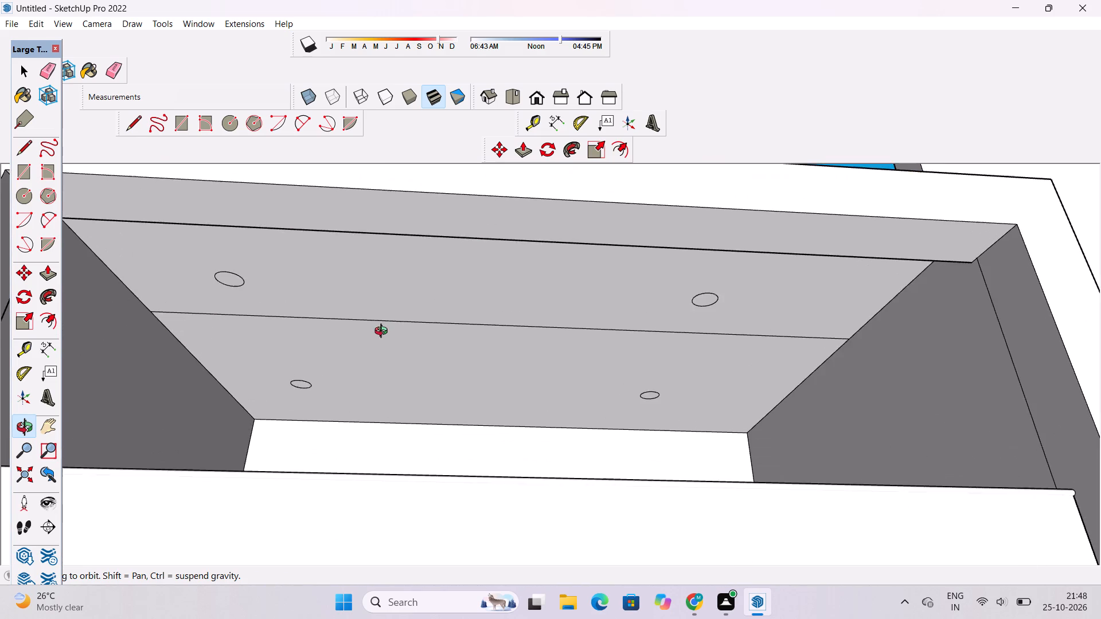
key("e")
left_click_drag(434, 287, 434, 324)
scroll(434, 324, "down", 5)
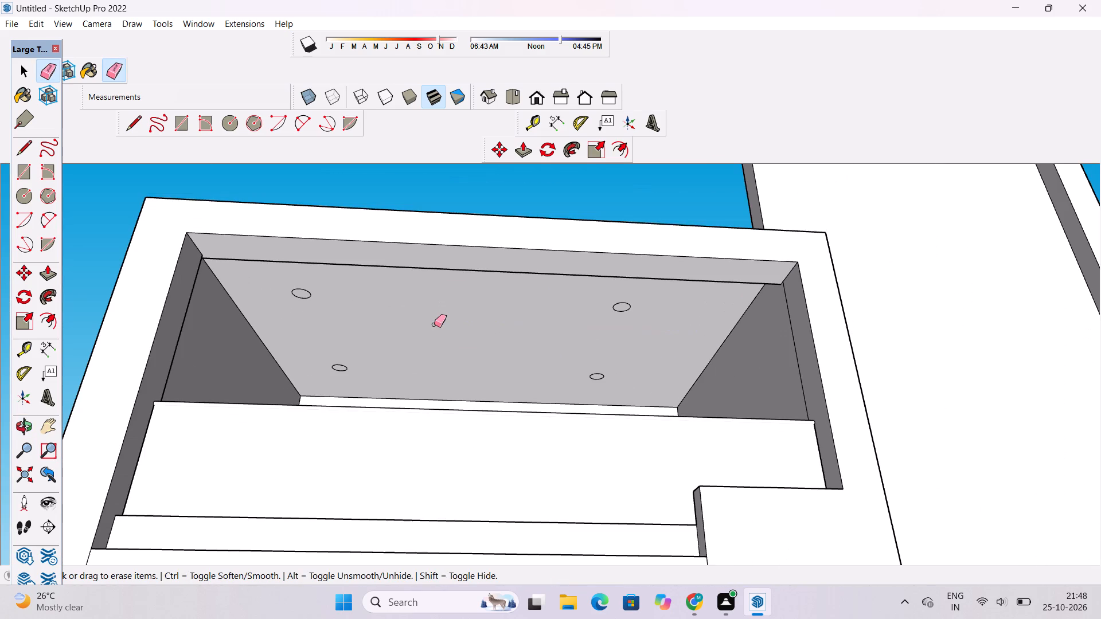
Place a guide line on the top room's ceiling, 53' forward of the edge at the back wall.
key("t")
scroll(456, 389, "up", 6)
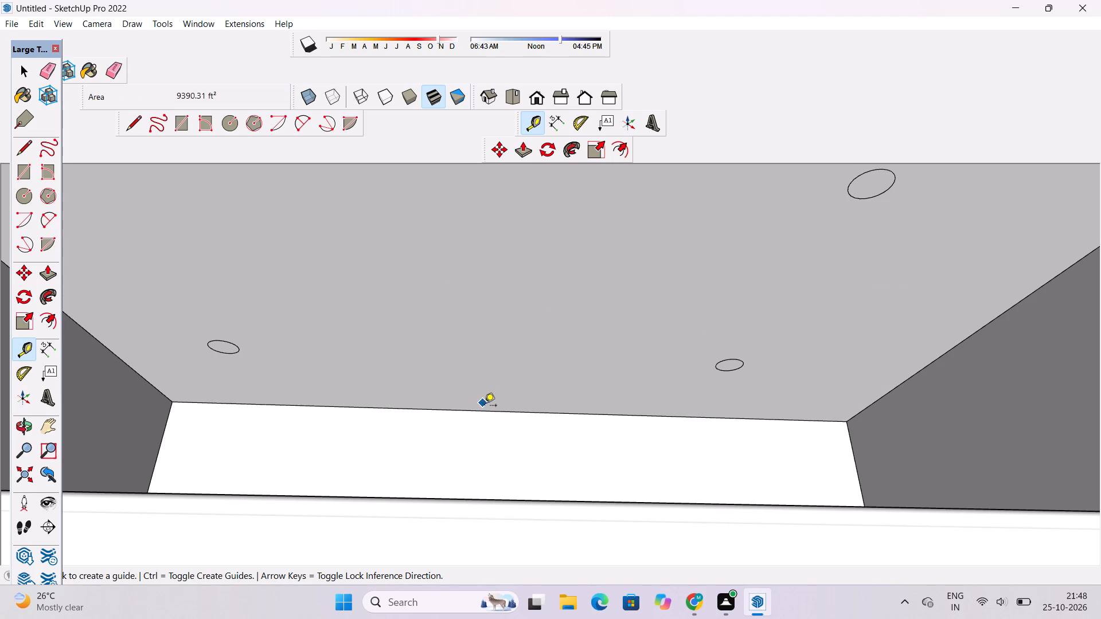
left_click(487, 412)
scroll(486, 400, "down", 8)
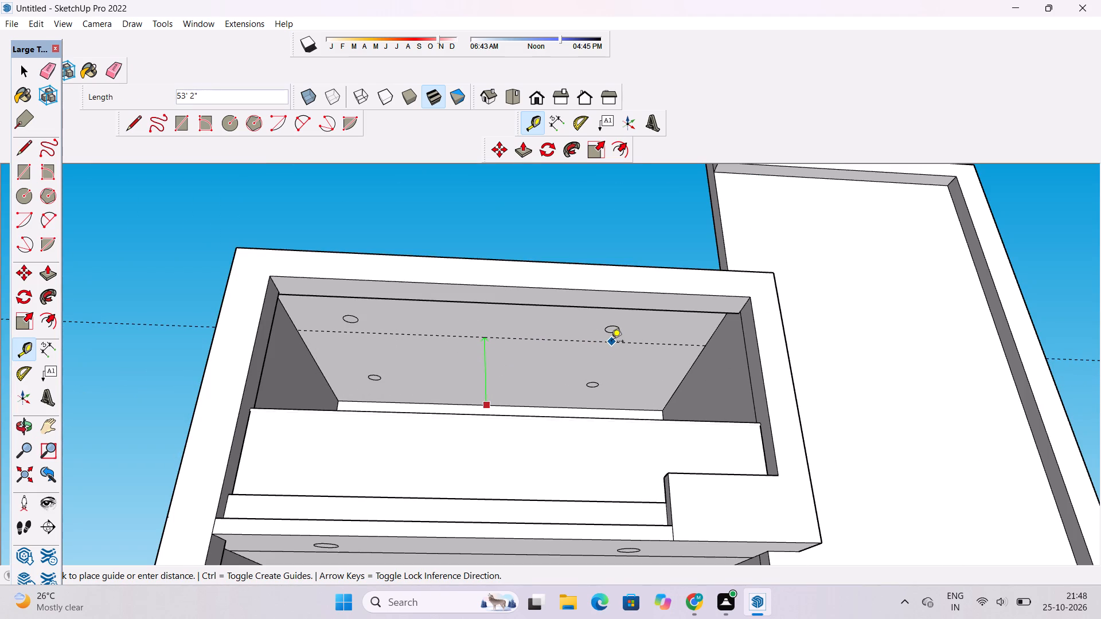
type("53'")
key("Return")
Draw a 118' line along the guide across the top room's ceiling, from one side wall to the other.
key("l")
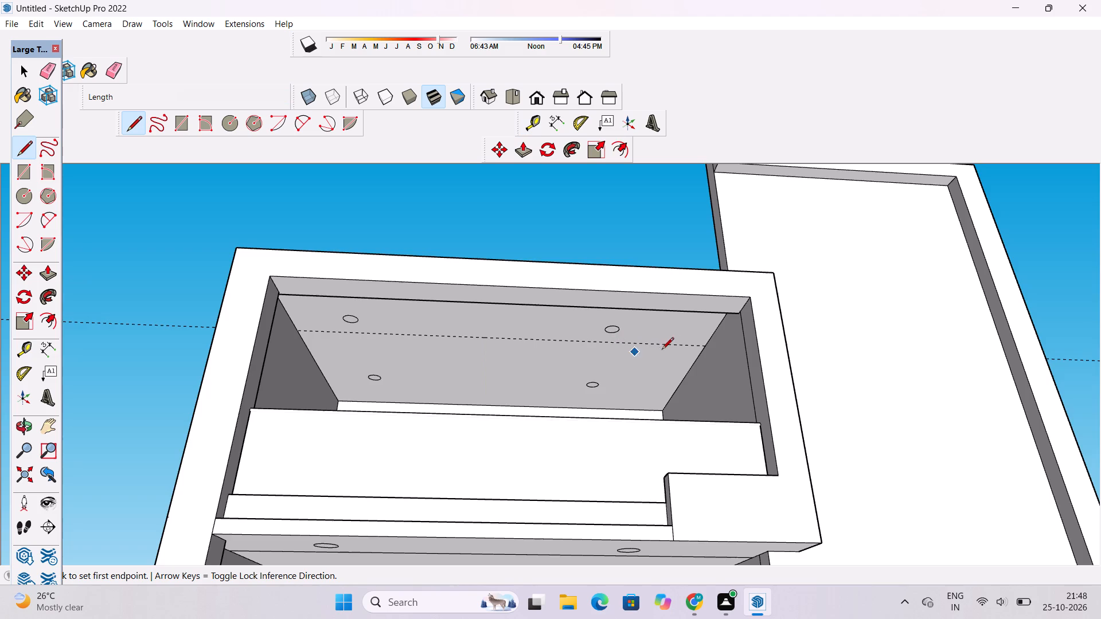
scroll(677, 351, "up", 2)
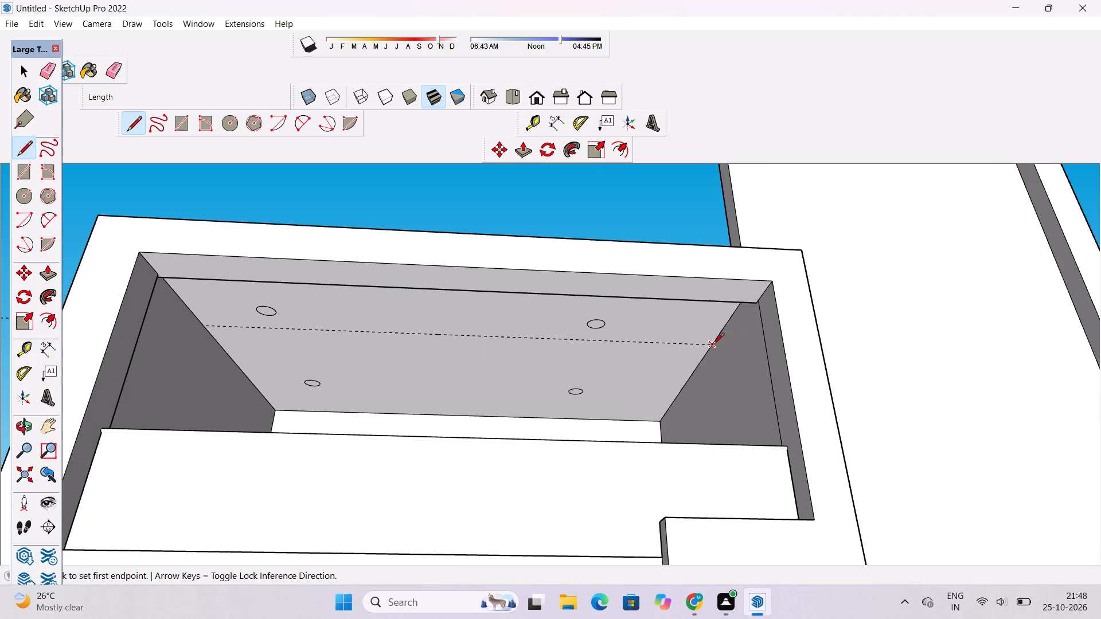
left_click(712, 346)
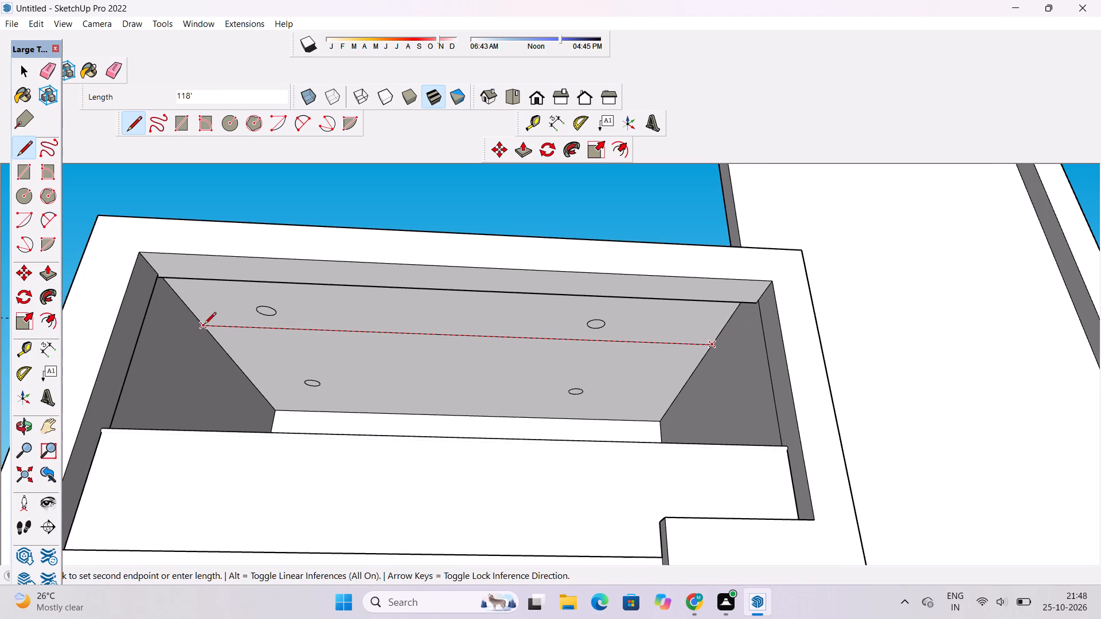
left_click(204, 325)
scroll(376, 332, "down", 2)
Erase the guide line running through the top room's ceiling.
key("e")
left_click_drag(110, 305, 102, 331)
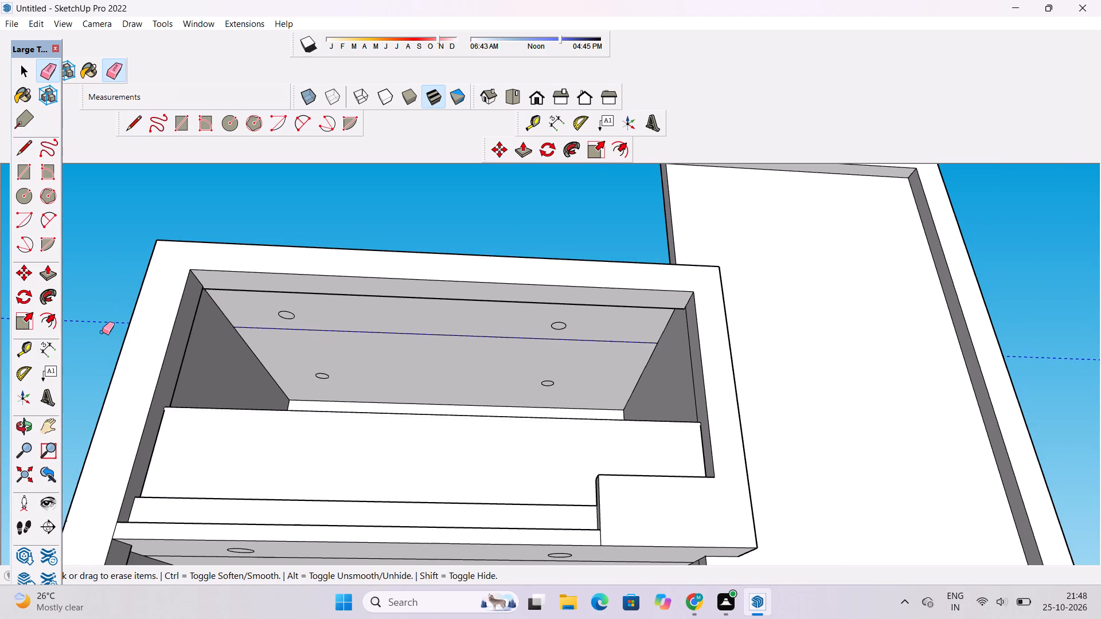
key("space")
Examine the room ceilings, slab edges and front facade of the building from above, below and the side.
type("o")
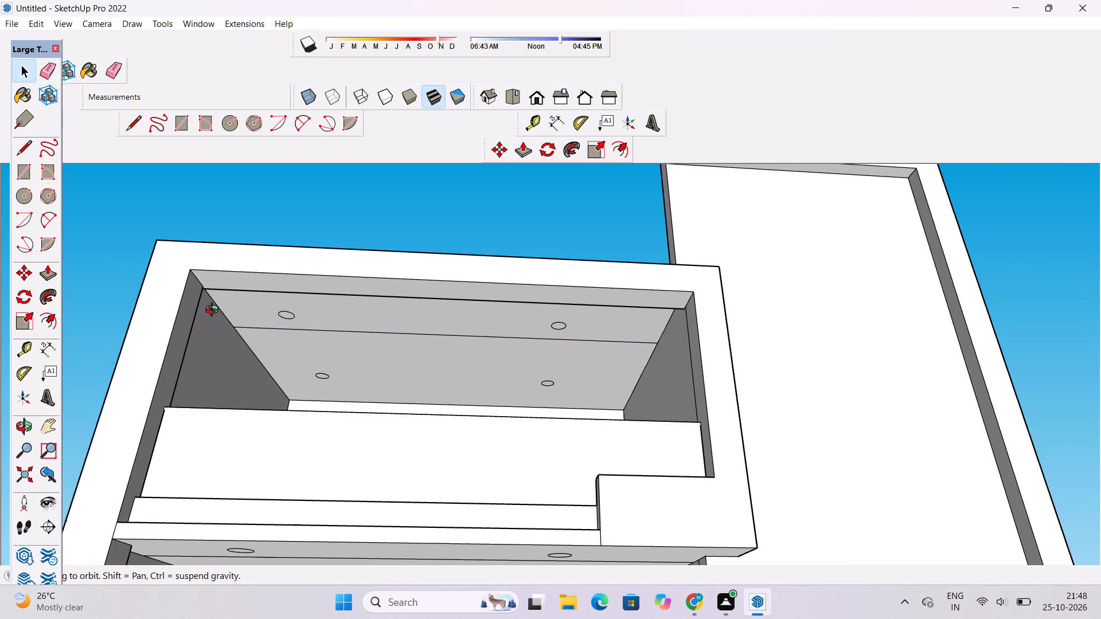
scroll(214, 311, "down", 1)
left_click_drag(214, 311, 218, 322, "shift")
left_click_drag(228, 337, 241, 353)
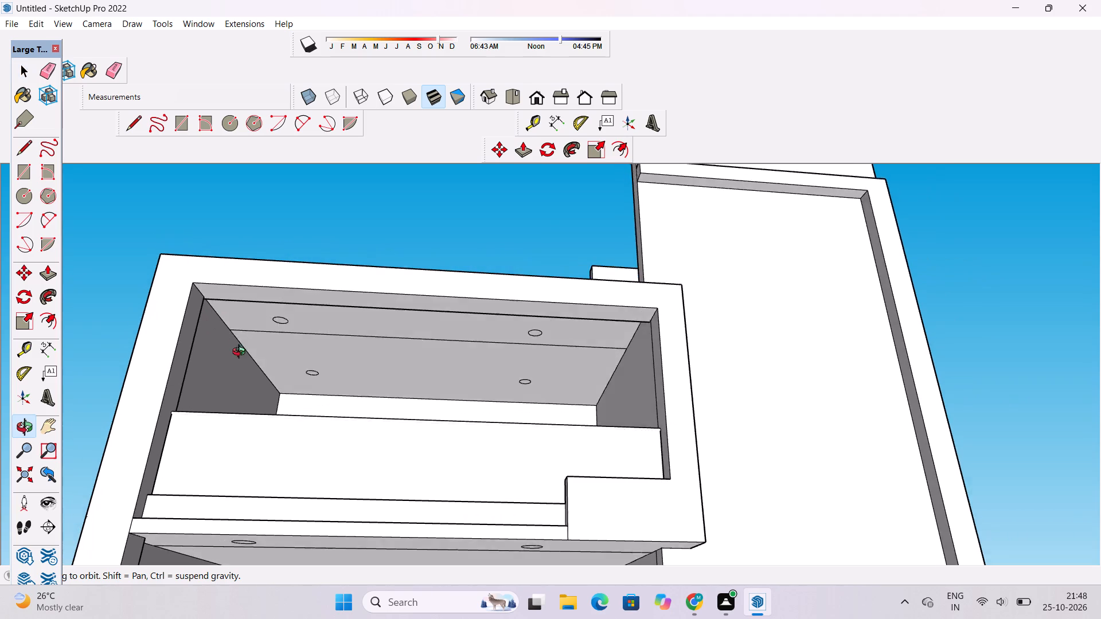
left_click_drag(241, 353, 255, 363)
scroll(275, 338, "down", 3, "shift")
left_click(274, 354, "shift")
scroll(274, 353, "down", 3)
left_click_drag(277, 371, 278, 330, "shift")
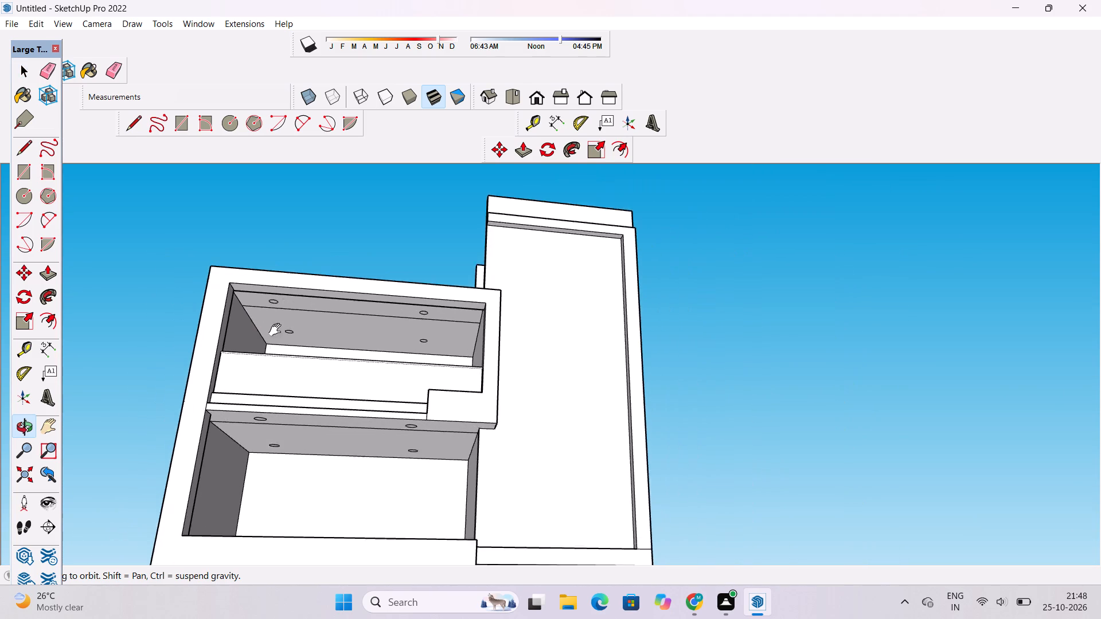
left_click_drag(278, 330, 278, 330, "shift")
left_click_drag(278, 329, 303, 411)
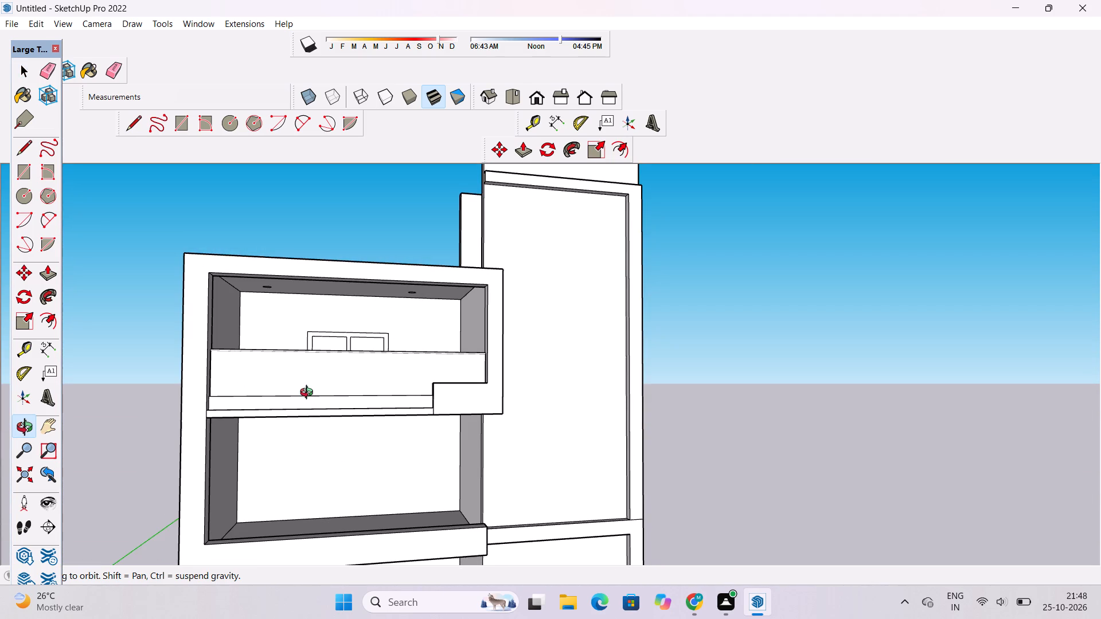
left_click_drag(310, 397, 316, 390, "shift")
left_click_drag(363, 382, 378, 472)
scroll(432, 423, "up", 1)
left_click_drag(433, 419, 430, 404, "shift")
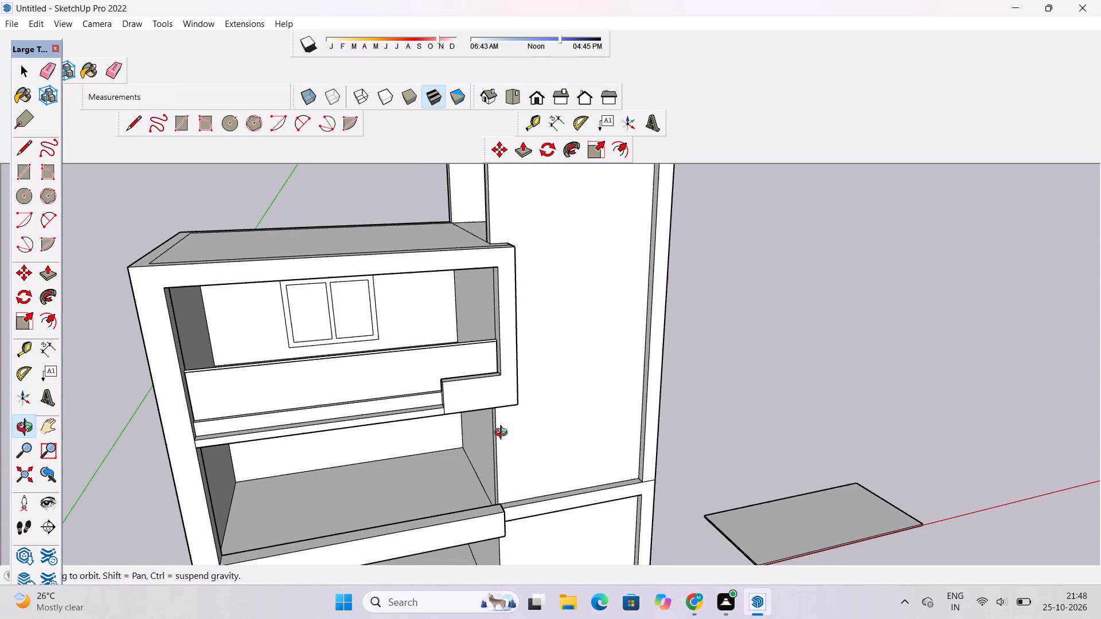
left_click_drag(503, 433, 430, 429)
scroll(427, 428, "up", 3)
left_click_drag(424, 440, 450, 370, "shift")
scroll(450, 370, "down", 3)
left_click_drag(510, 403, 513, 418)
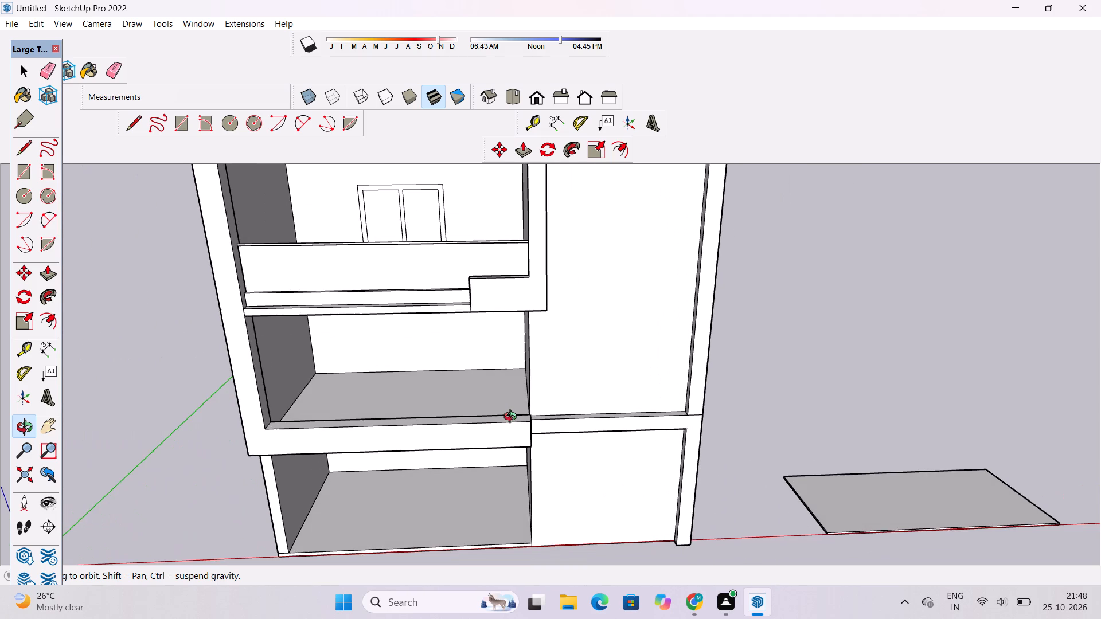
left_click_drag(513, 418, 476, 433, "shift")
left_click_drag(535, 435, 435, 436)
Push/Pull the tower-side end face of the middle room's front floor band outward 7', flush with the slab end above.
scroll(477, 417, "up", 2)
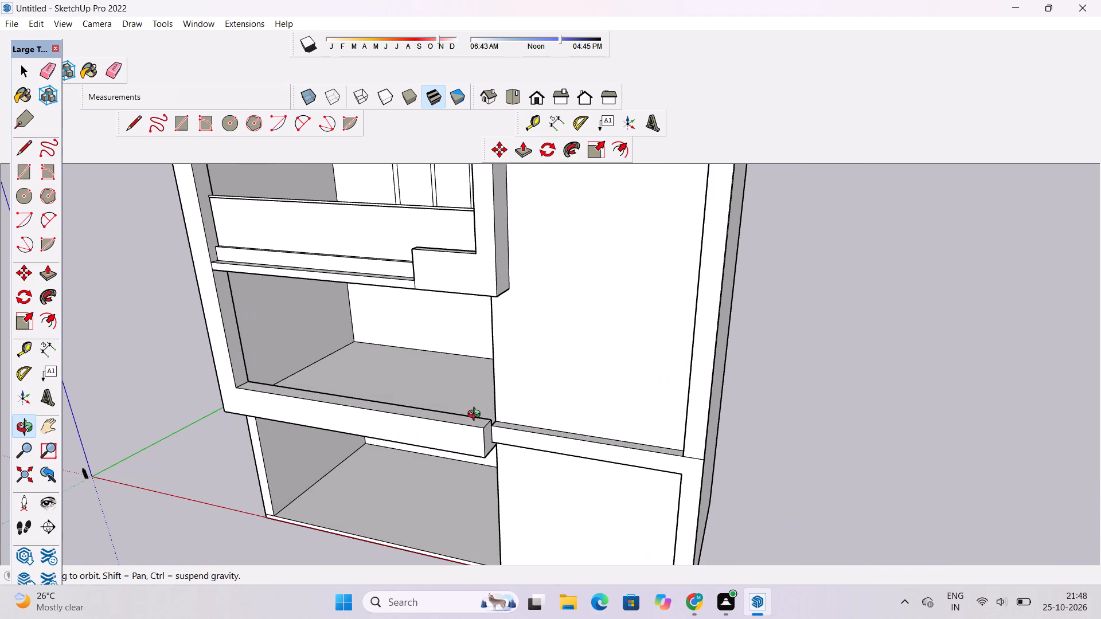
left_click_drag(484, 416, 433, 424, "shift")
scroll(430, 450, "up", 8)
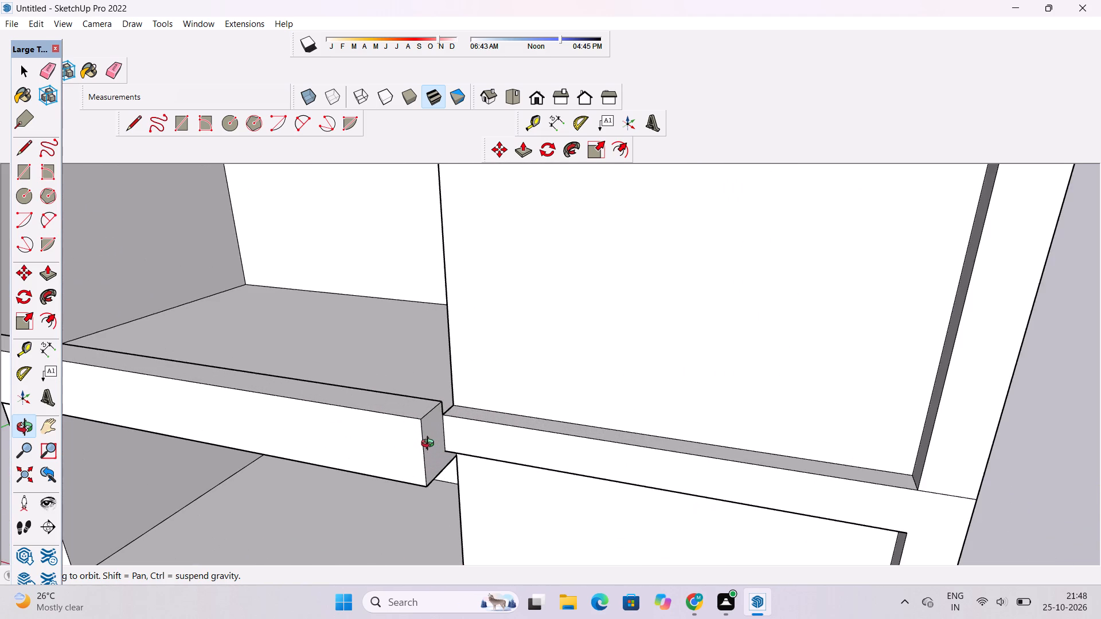
scroll(439, 426, "down", 6)
left_click_drag(439, 433, 503, 415, "shift")
left_click_drag(477, 455, 466, 432)
left_click_drag(466, 434, 454, 440, "shift")
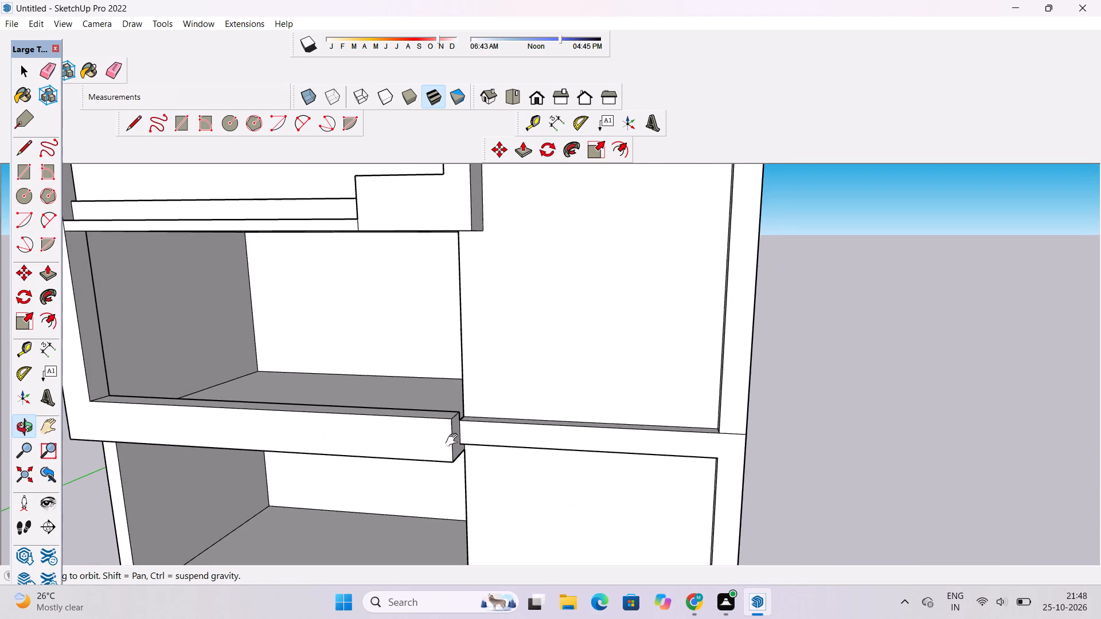
left_click_drag(454, 440, 454, 440, "shift")
key("p")
scroll(455, 440, "up", 5)
left_click(454, 440)
scroll(454, 440, "down", 4)
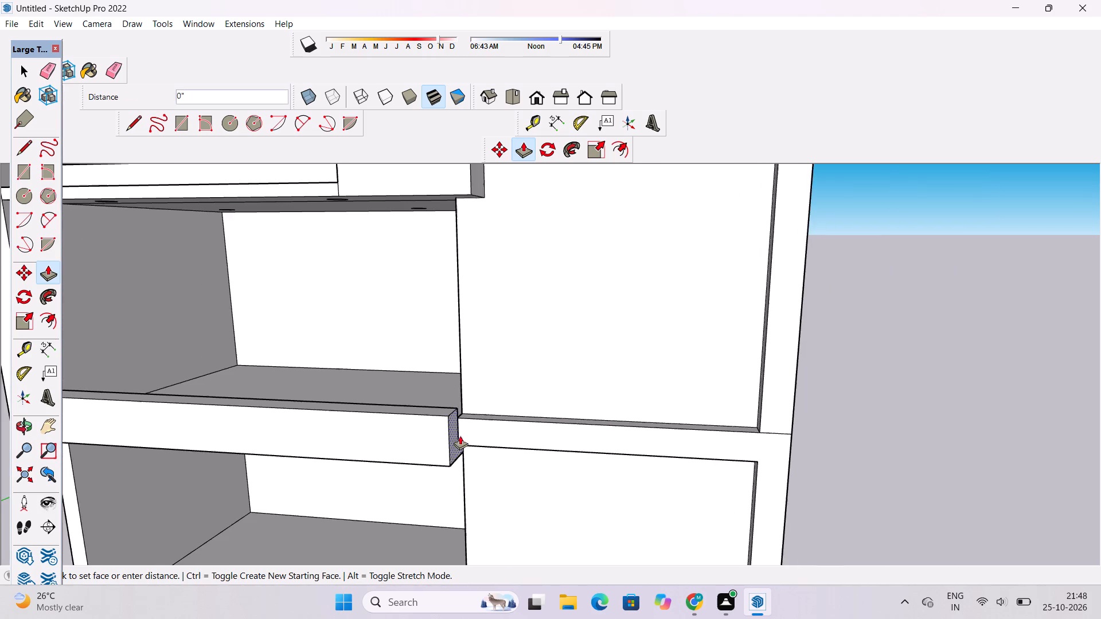
scroll(466, 430, "down", 2)
left_click(473, 236)
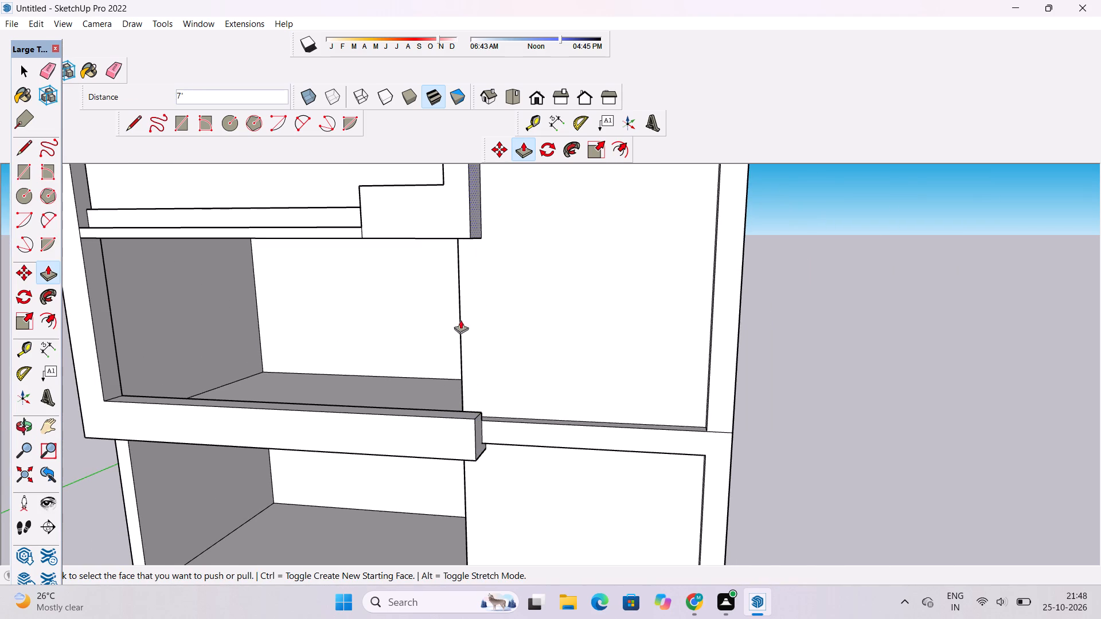
key("space")
Examine the extended front floor band of the middle room and its tower-side end from above, below and the front.
key("o")
left_click_drag(394, 412, 585, 515)
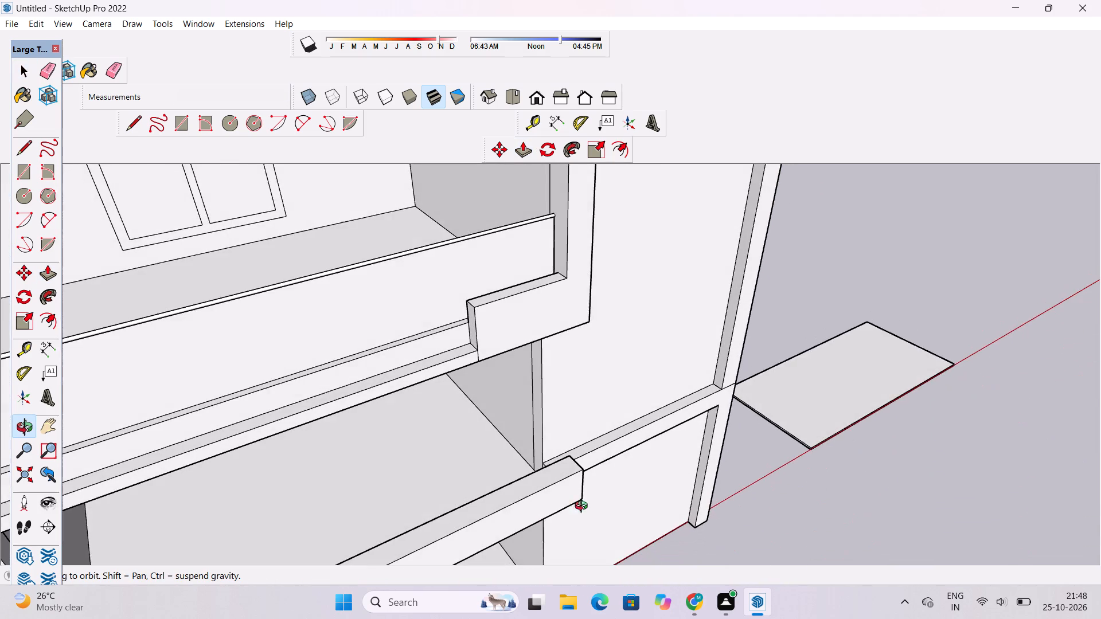
scroll(536, 455, "up", 6)
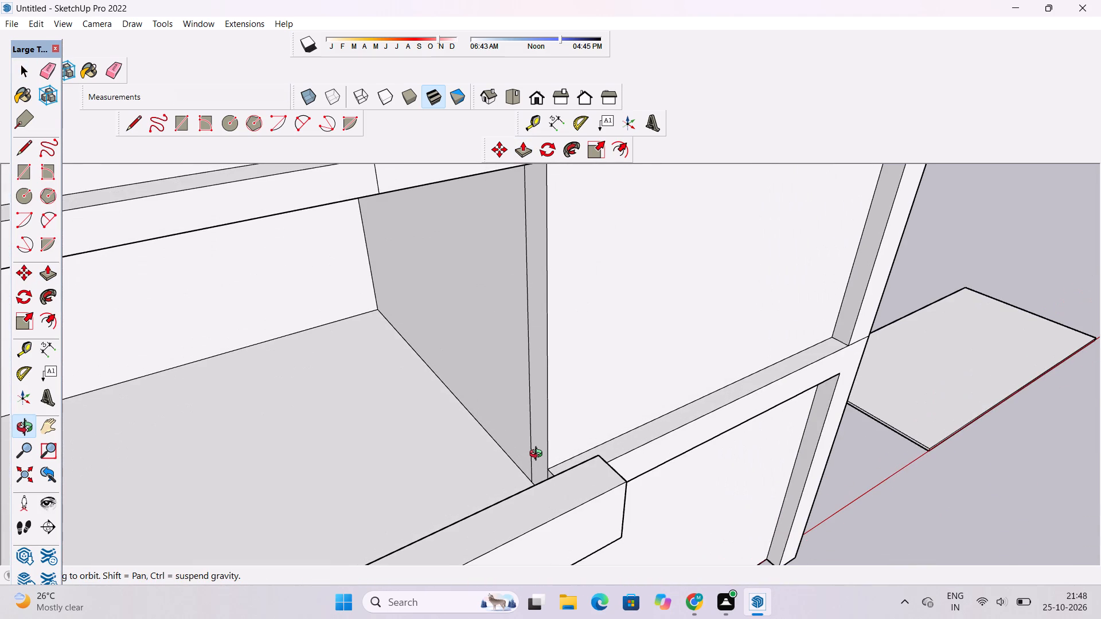
left_click_drag(563, 463, 525, 480, "shift")
left_click_drag(510, 508, 611, 506)
scroll(554, 527, "up", 5)
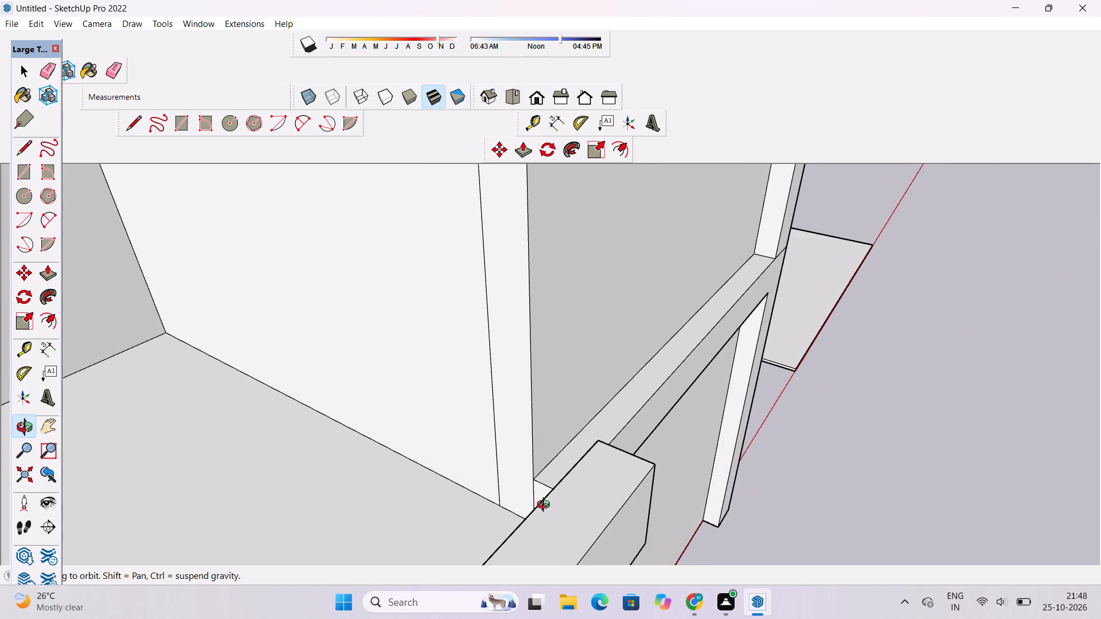
scroll(546, 506, "up", 2)
left_click_drag(547, 498, 535, 496, "shift")
scroll(537, 476, "down", 6)
left_click_drag(602, 484, 598, 484)
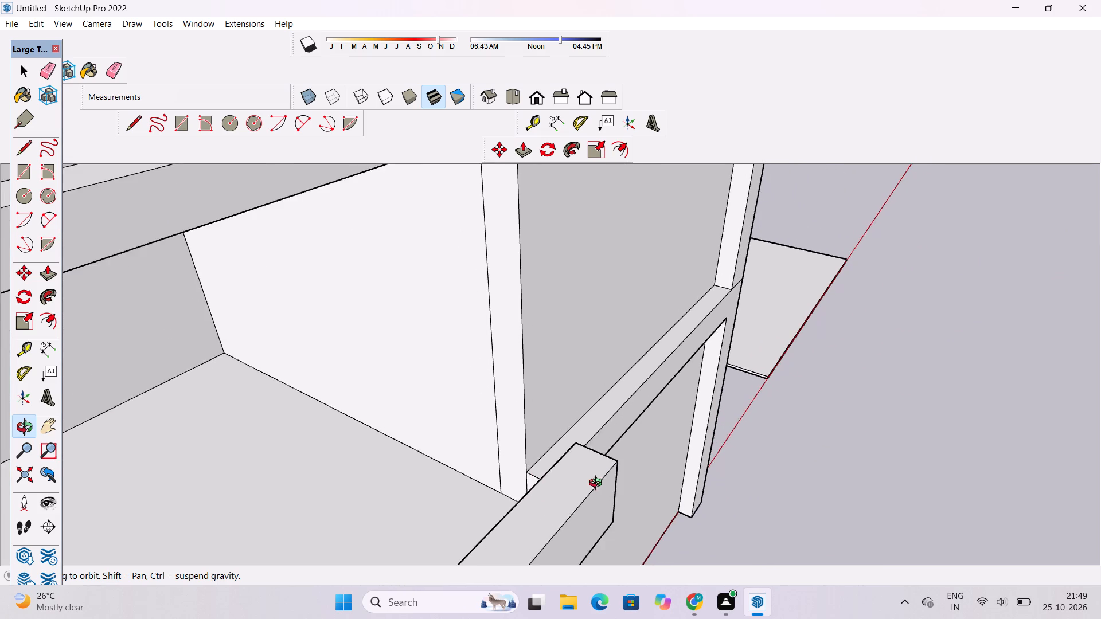
left_click_drag(598, 484, 480, 430)
scroll(477, 420, "down", 5, "shift")
left_click_drag(538, 451, 564, 481, "shift")
left_click_drag(612, 481, 295, 371)
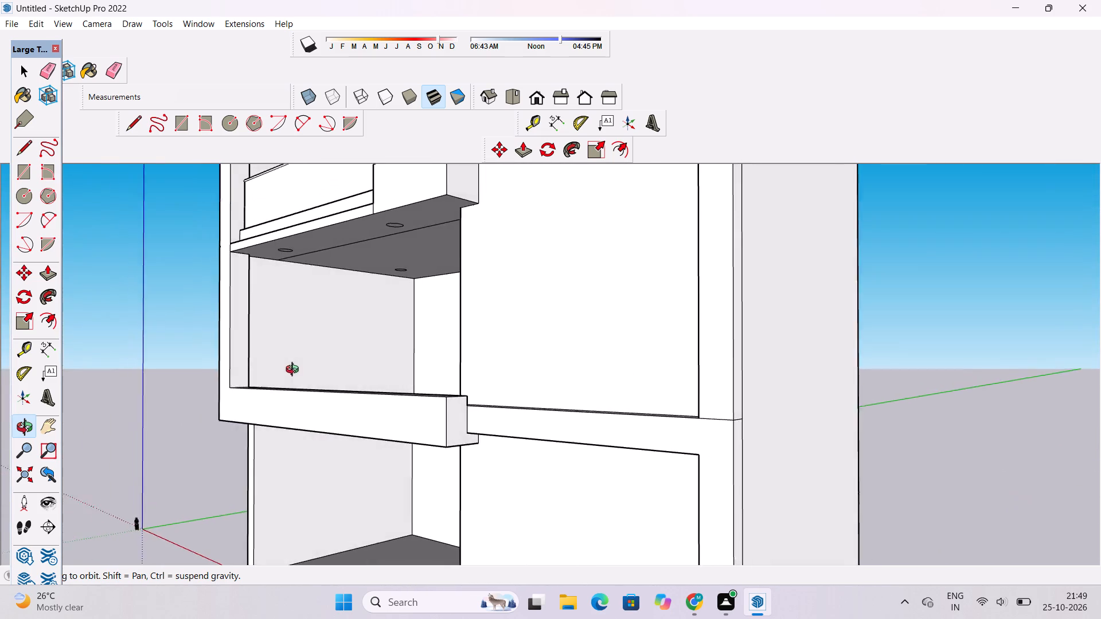
left_click_drag(295, 371, 323, 319)
scroll(486, 373, "down", 1)
left_click_drag(414, 390, 457, 401, "shift")
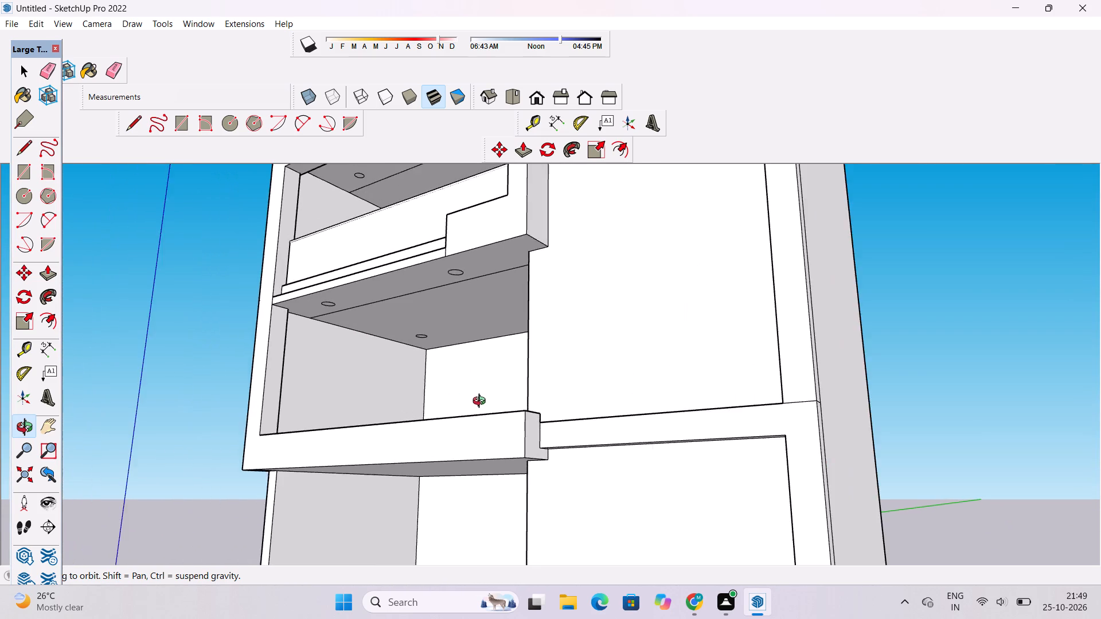
left_click_drag(506, 394, 540, 335)
scroll(541, 332, "down", 2)
left_click_drag(499, 343, 497, 351, "shift")
left_click_drag(438, 366, 565, 385)
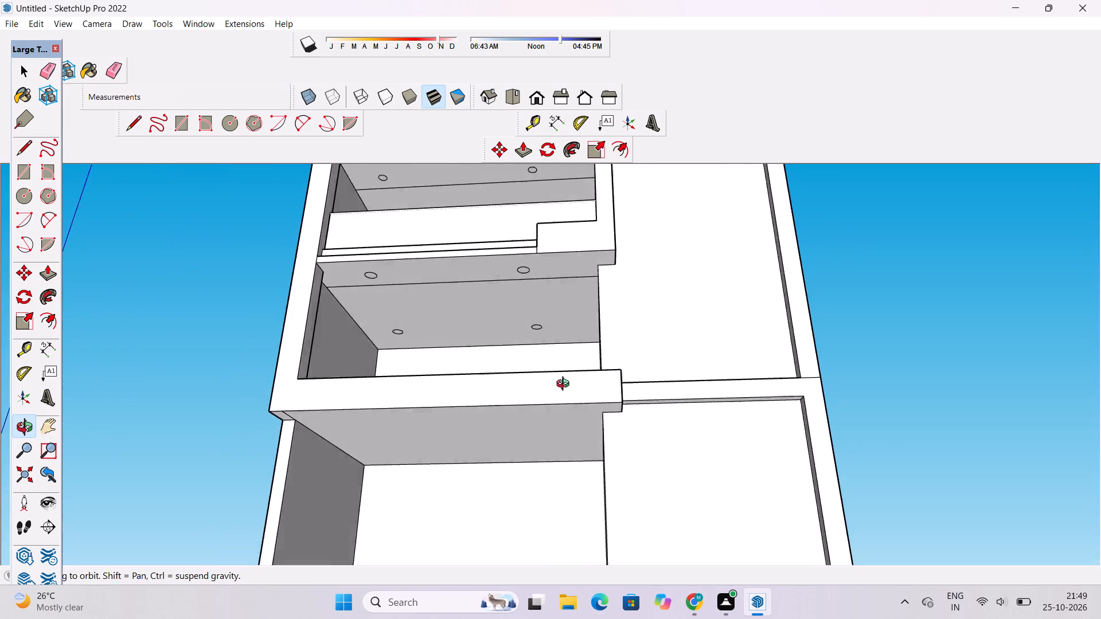
left_click_drag(565, 385, 591, 391)
scroll(563, 352, "down", 5)
left_click_drag(612, 331, 574, 495, "shift")
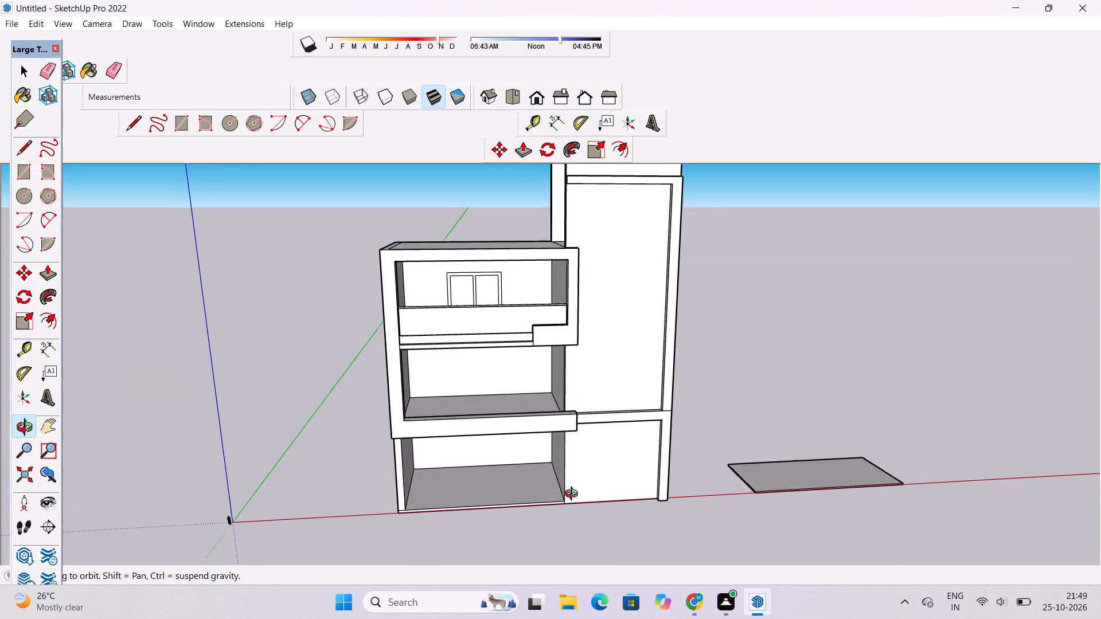
left_click_drag(574, 495, 579, 524, "shift")
scroll(563, 429, "up", 3)
left_click_drag(566, 410, 575, 422, "shift")
left_click_drag(575, 422, 542, 488)
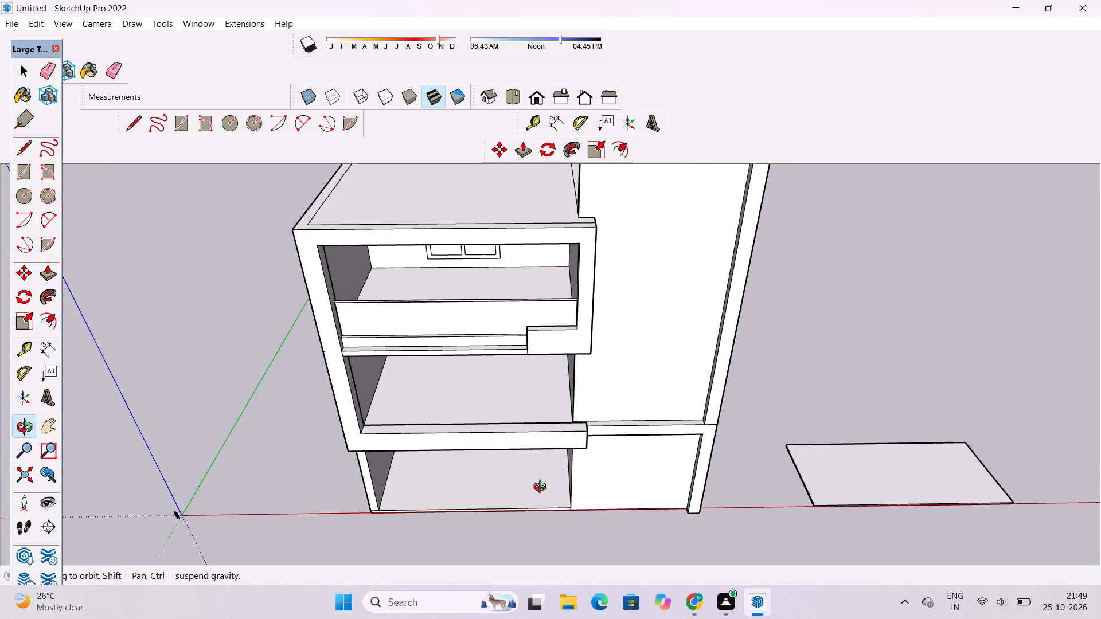
left_click_drag(542, 488, 545, 488)
scroll(545, 488, "up", 5)
left_click_drag(548, 484, 553, 484, "shift")
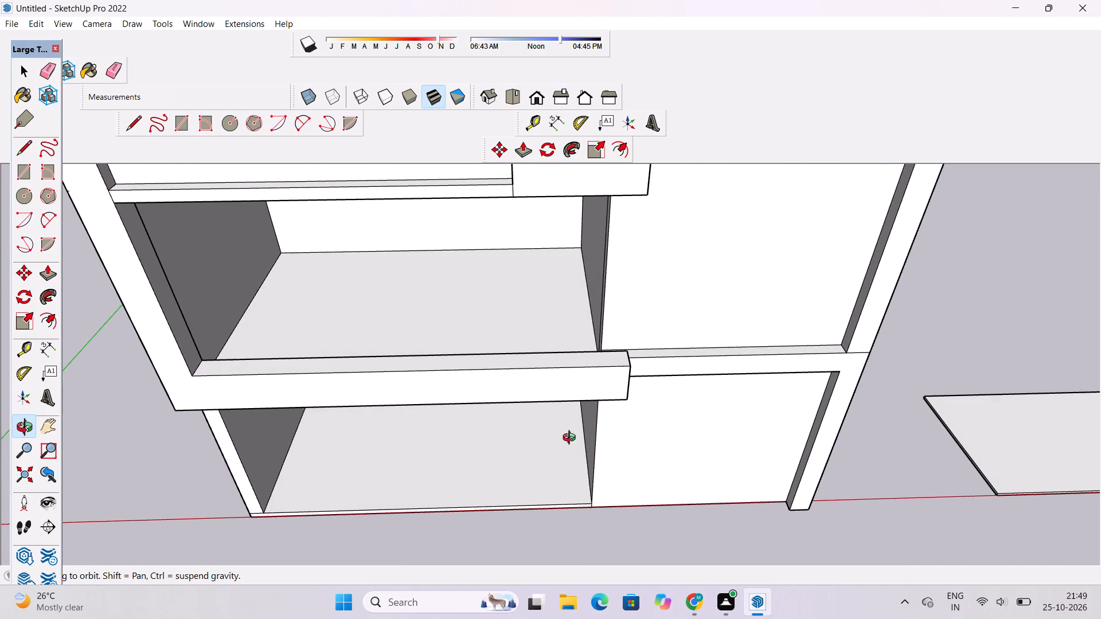
scroll(573, 417, "down", 5)
scroll(589, 393, "up", 8)
left_click_drag(589, 385, 564, 479, "shift")
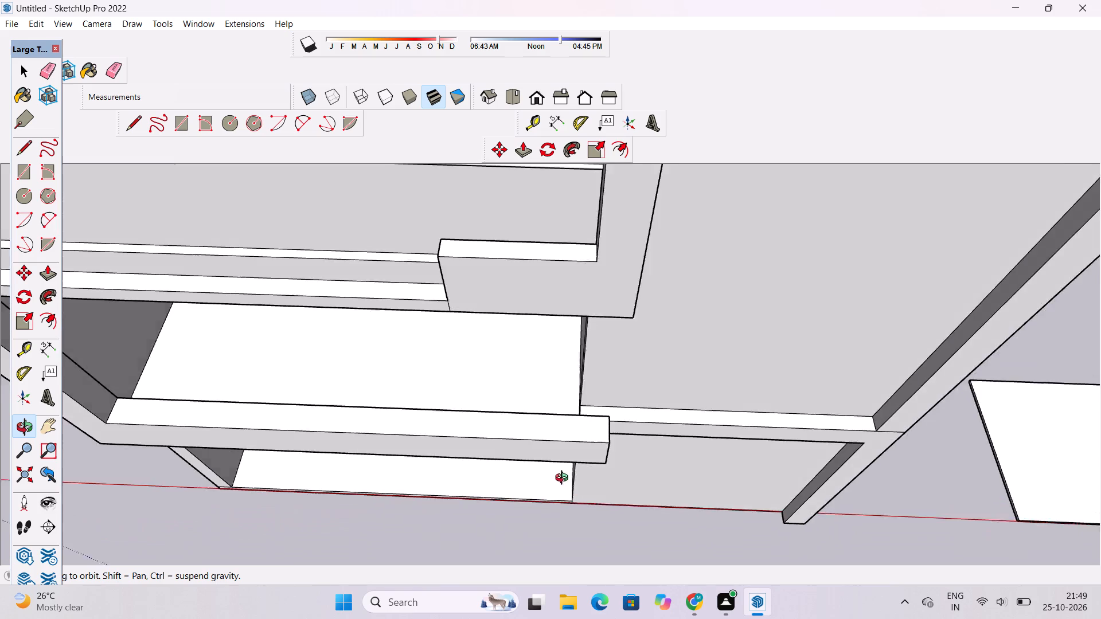
left_click_drag(564, 479, 536, 465, "shift")
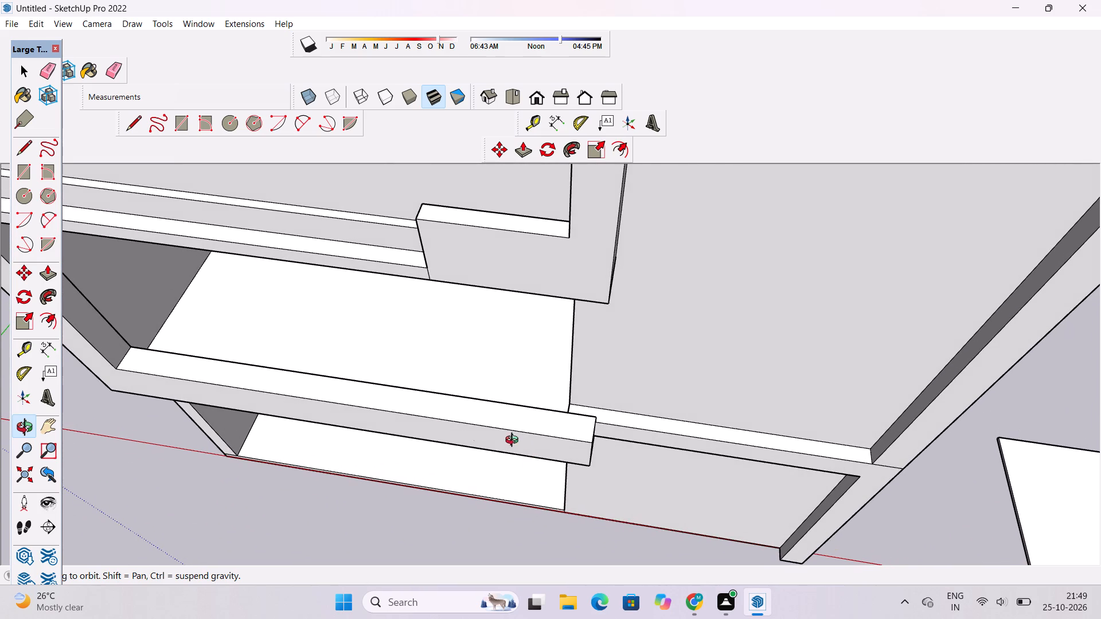
left_click_drag(189, 361, 203, 377, "shift")
left_click_drag(352, 419, 502, 442)
scroll(552, 413, "up", 5)
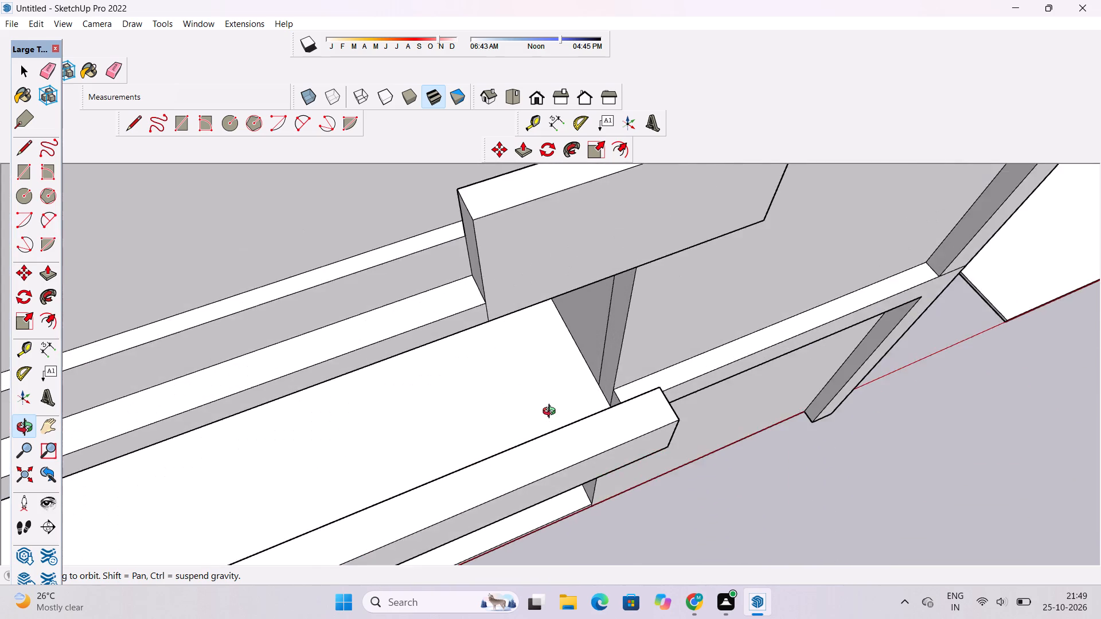
scroll(552, 413, "up", 5)
left_click_drag(552, 413, 531, 379, "shift")
scroll(529, 374, "down", 3)
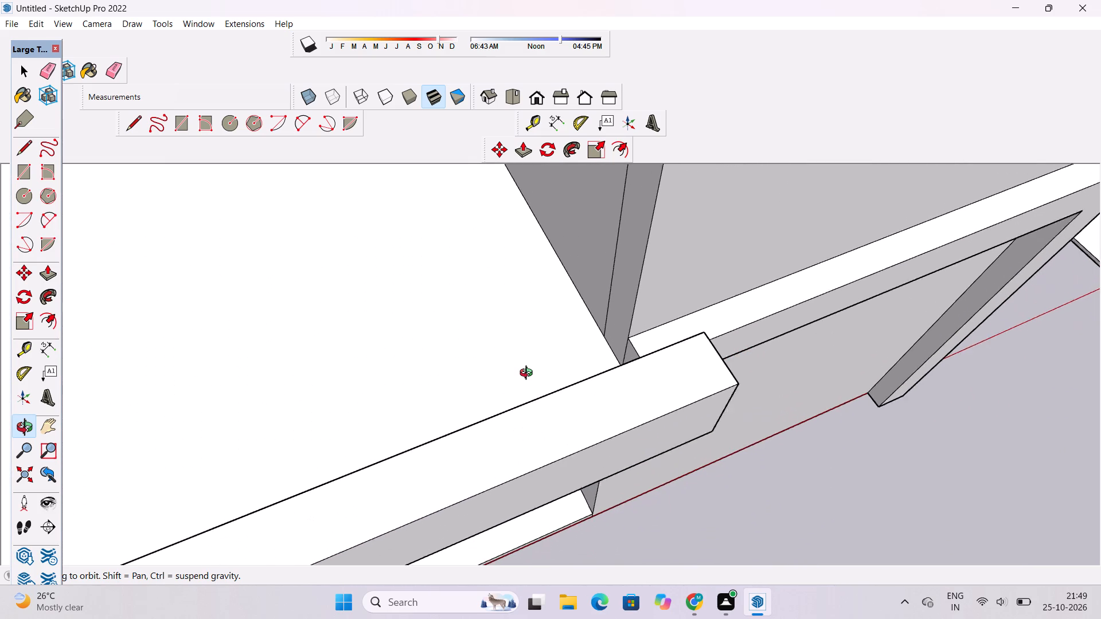
scroll(529, 374, "down", 1)
left_click_drag(529, 373, 516, 417)
left_click_drag(515, 425, 549, 304, "shift")
scroll(550, 301, "down", 5)
left_click_drag(659, 328, 567, 334)
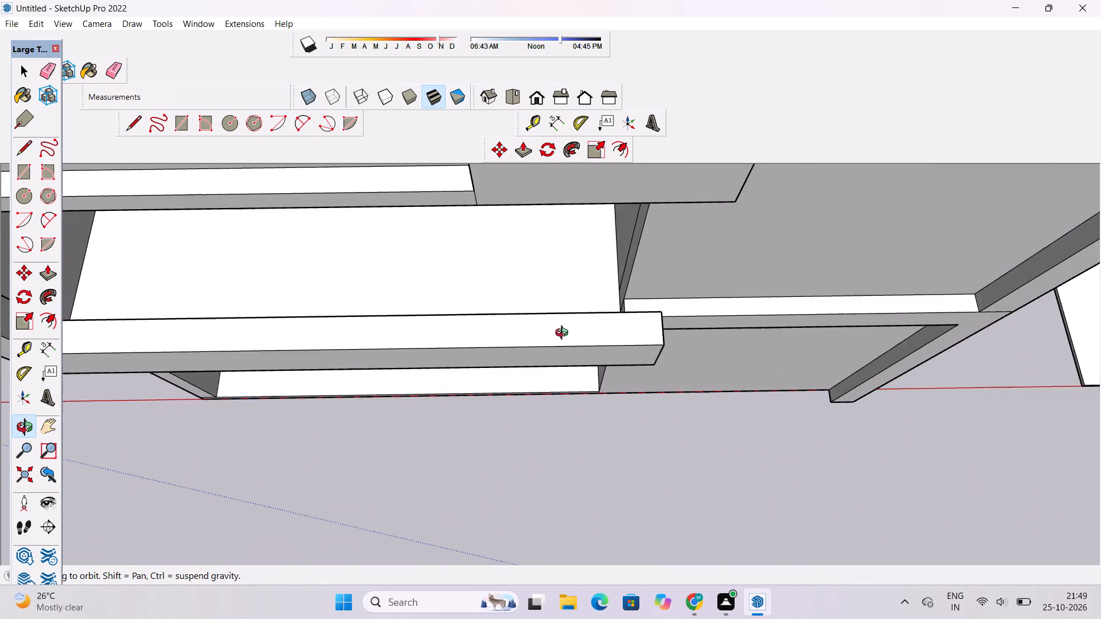
left_click_drag(503, 334, 603, 354, "shift")
scroll(627, 352, "down", 4, "shift")
left_click_drag(612, 359, 599, 363, "shift")
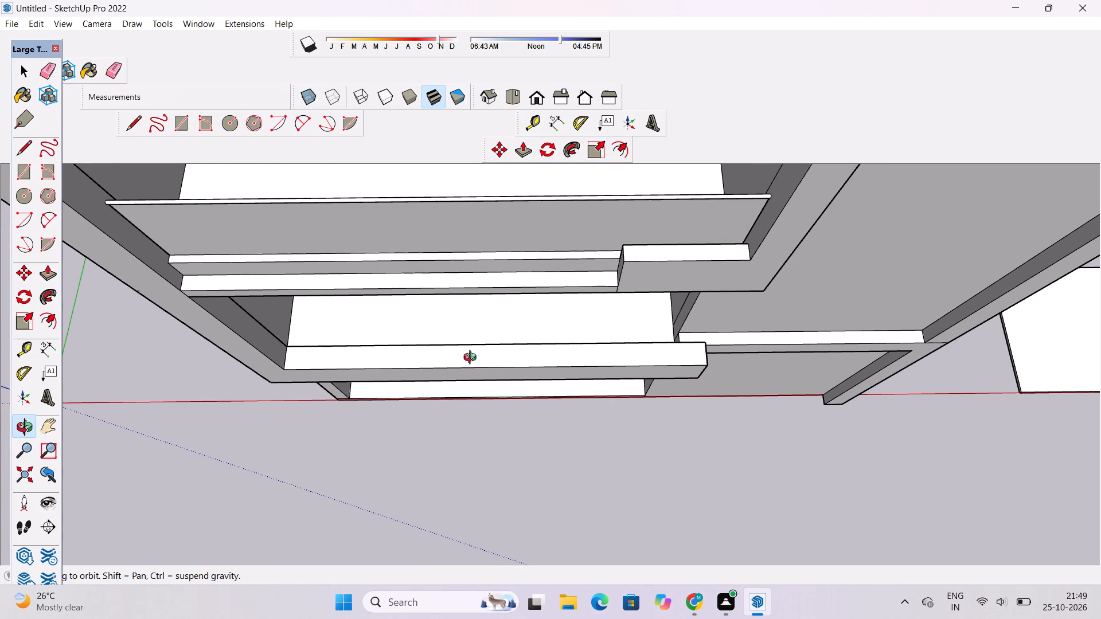
Draw a 121' line lengthwise across the top face of the middle room's front floor band, ending at its tower-side edge.
key("l")
scroll(326, 364, "up", 5)
left_click(260, 352)
scroll(260, 352, "down", 4)
left_click(747, 347)
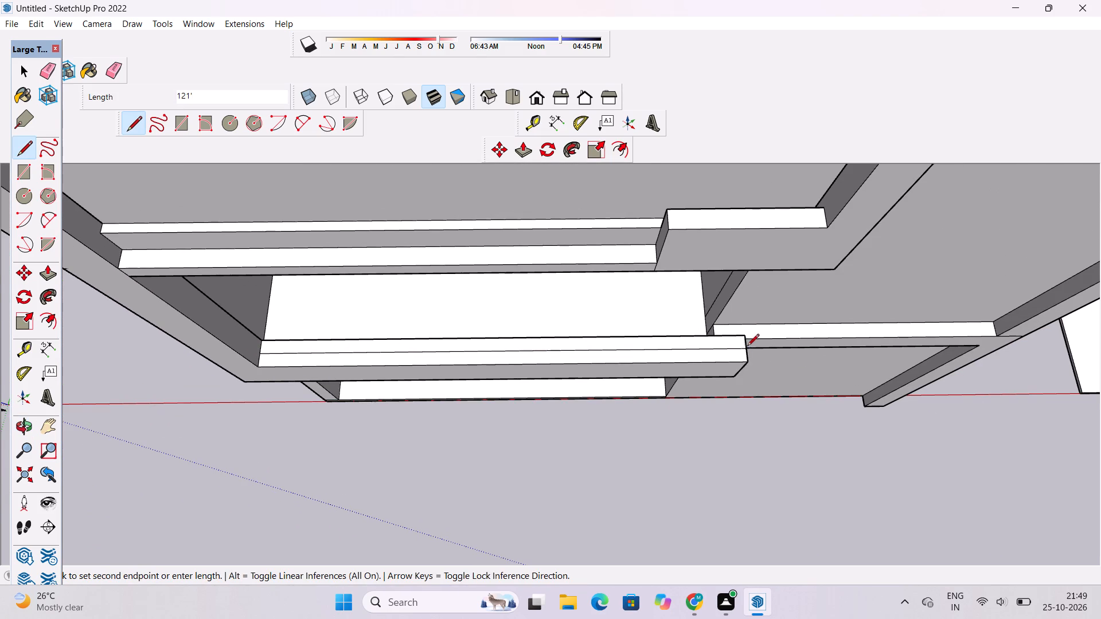
scroll(643, 346, "down", 4)
scroll(689, 356, "up", 8)
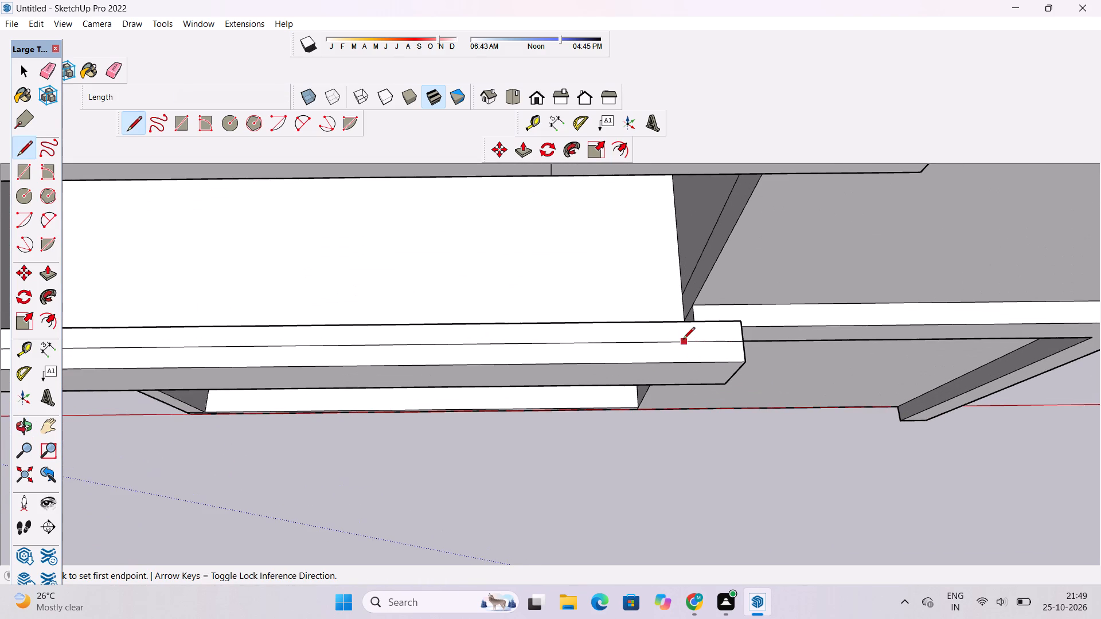
Examine the new lengthwise line on the middle room's front floor band against the surrounding slabs, close up and from farther away.
scroll(683, 340, "down", 12)
scroll(598, 368, "up", 3)
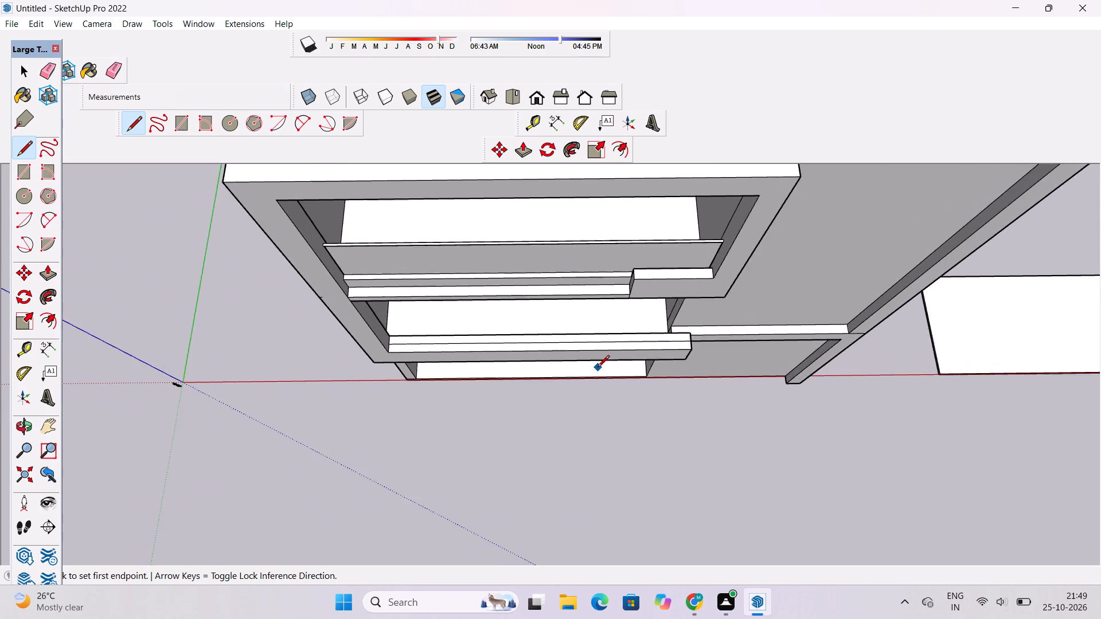
scroll(598, 368, "up", 2)
scroll(333, 339, "down", 4)
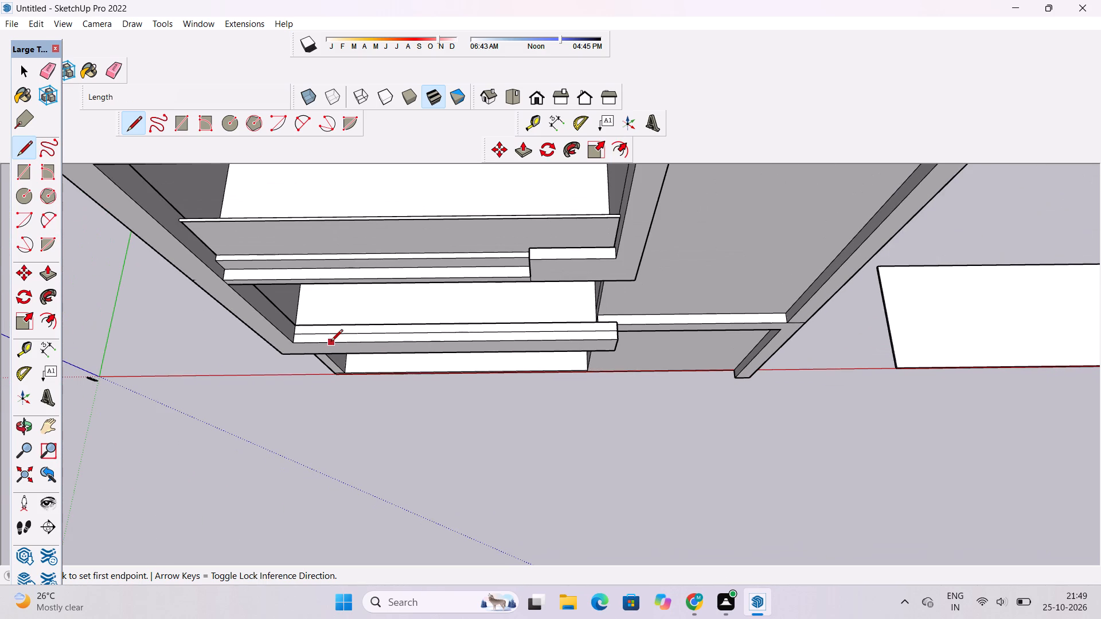
key("space")
scroll(331, 342, "down", 4)
key("o")
scroll(456, 360, "up", 4)
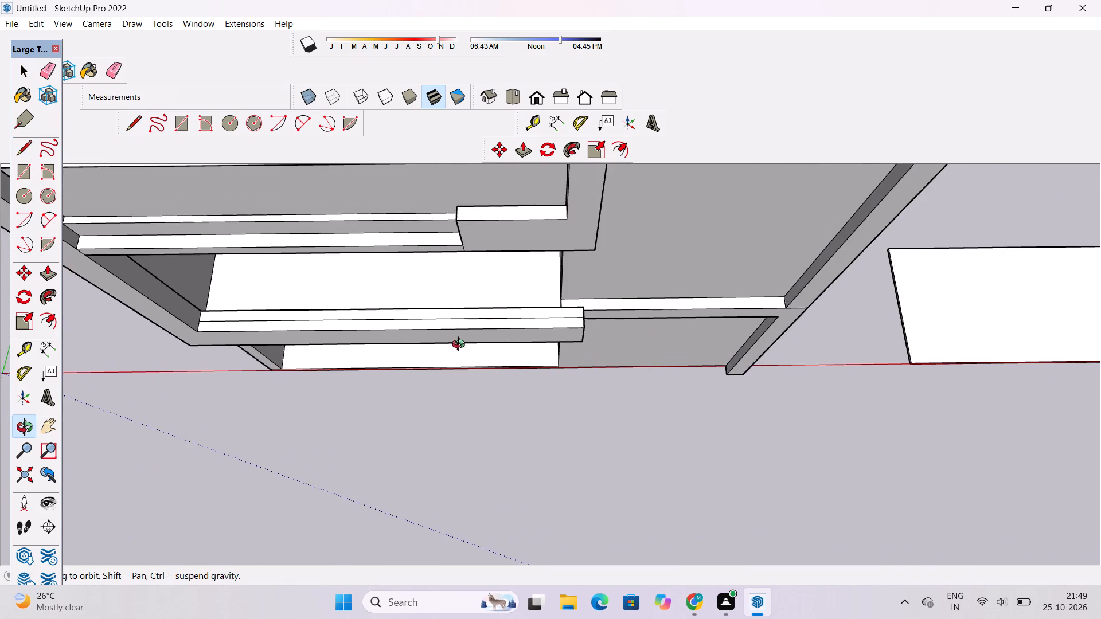
left_click_drag(466, 343, 417, 363, "shift")
scroll(454, 354, "up", 3, "shift")
left_click_drag(454, 350, 548, 362, "shift")
scroll(551, 359, "up", 2)
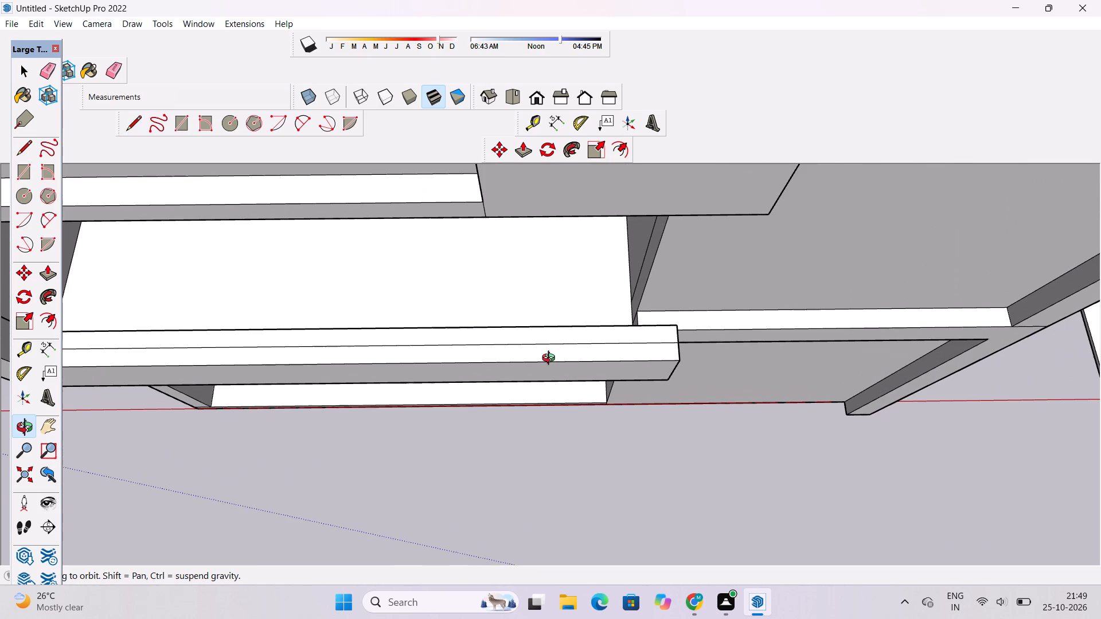
key("e")
scroll(511, 355, "down", 6)
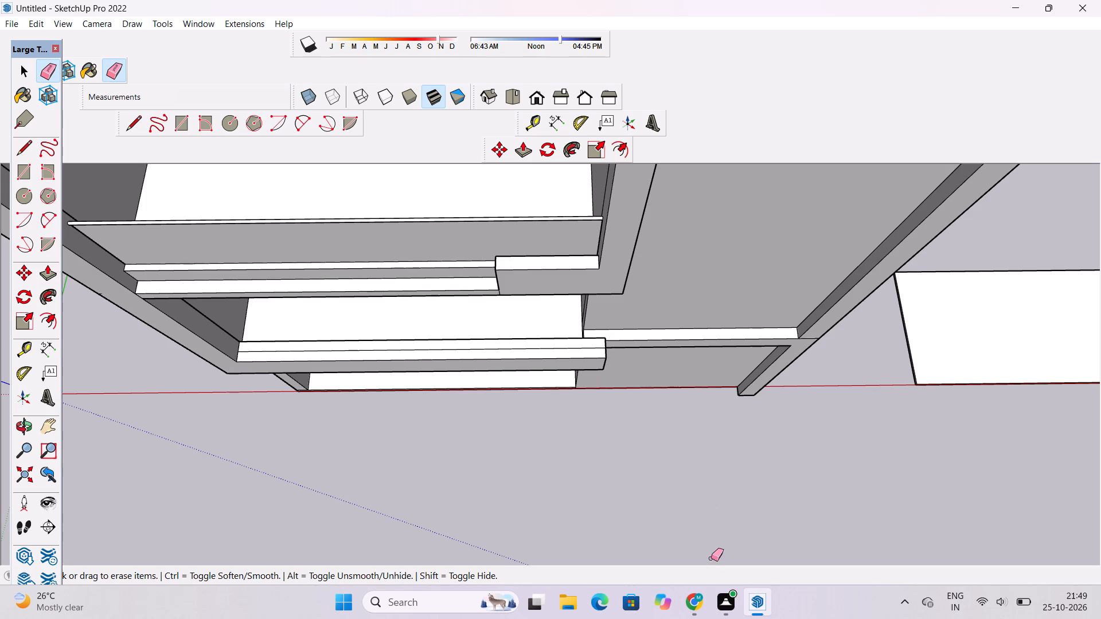
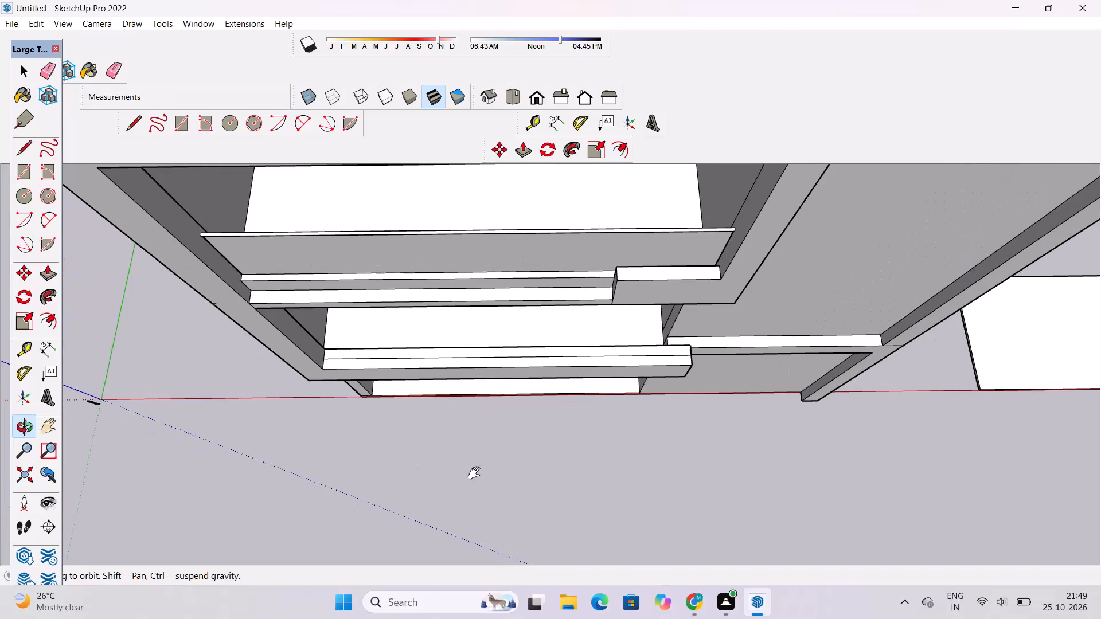
Place a guide 35' in from the free end edge of the lower balcony ledge's top face.
scroll(514, 419, "up", 3)
left_click_drag(520, 383, 451, 412, "shift")
left_click(458, 409)
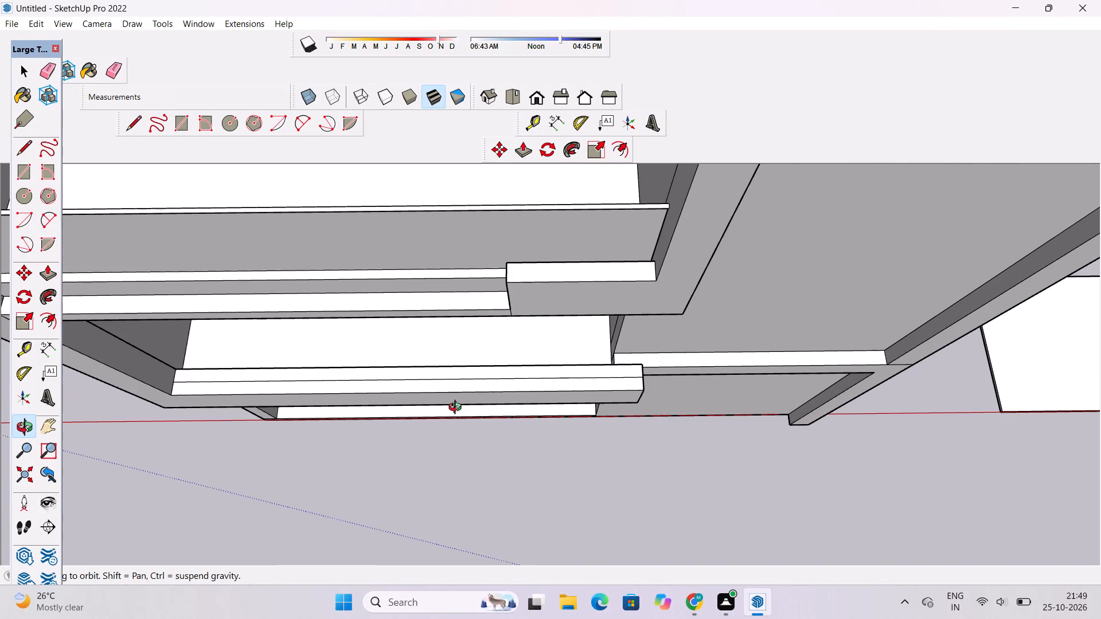
scroll(458, 408, "down", 2)
left_click_drag(456, 407, 530, 404, "shift")
scroll(539, 391, "up", 2, "shift")
left_click_drag(537, 383, 444, 394, "shift")
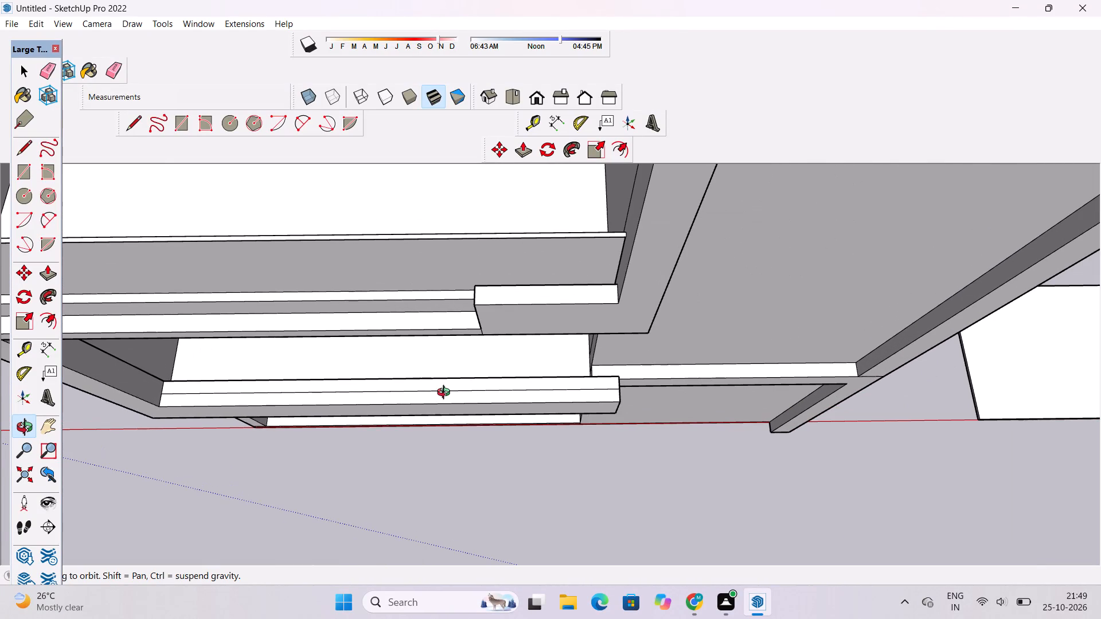
key("t")
scroll(616, 399, "up", 12)
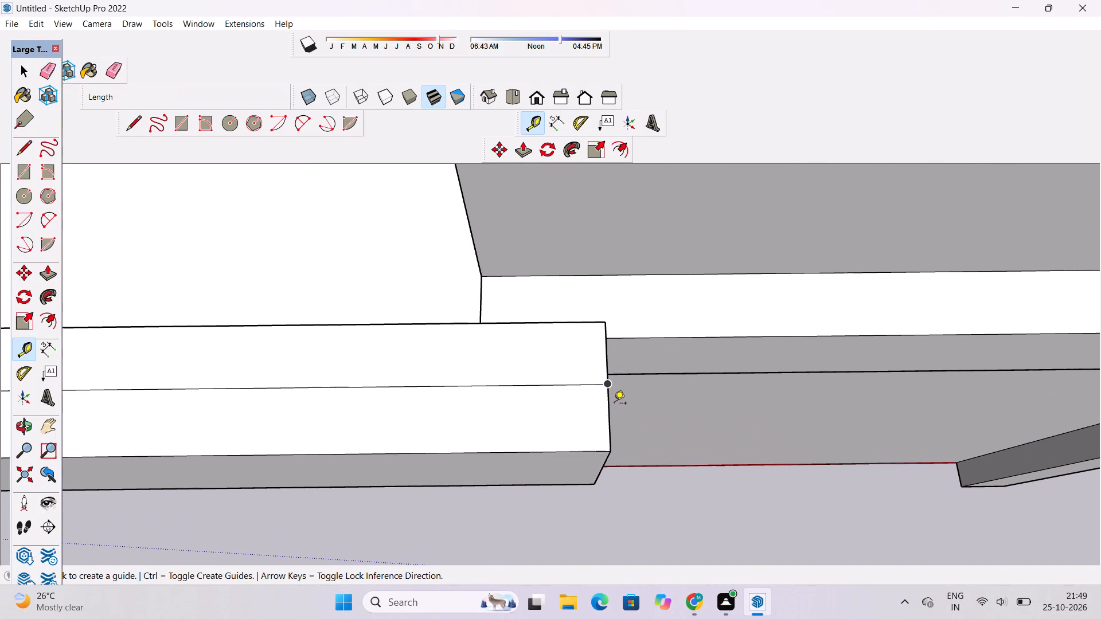
left_click(608, 416)
scroll(629, 416, "down", 13)
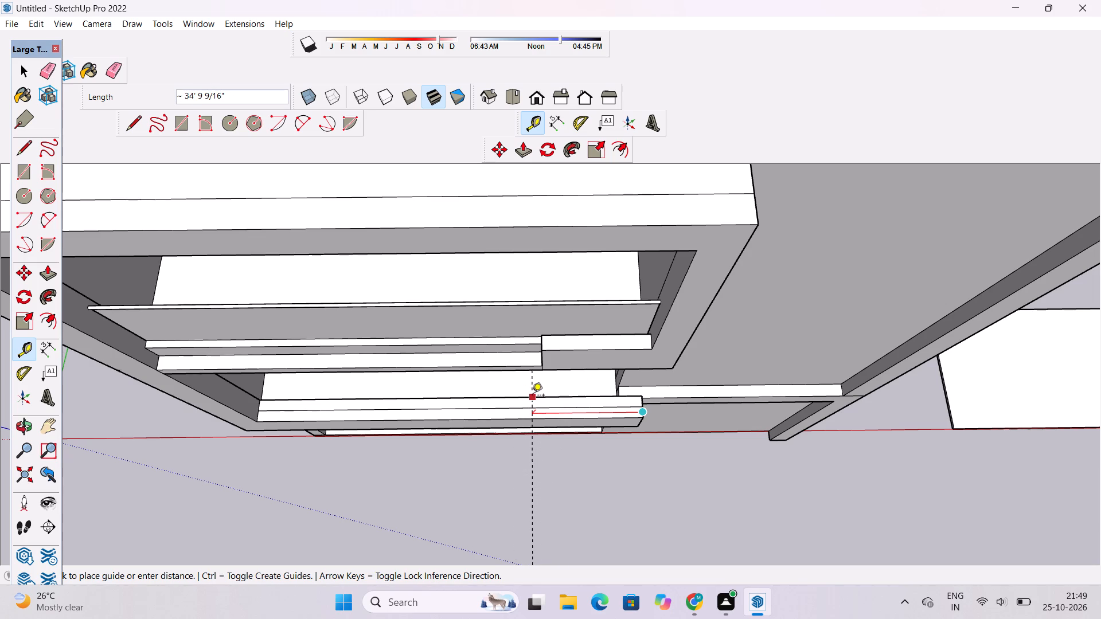
type("35'")
key("Return")
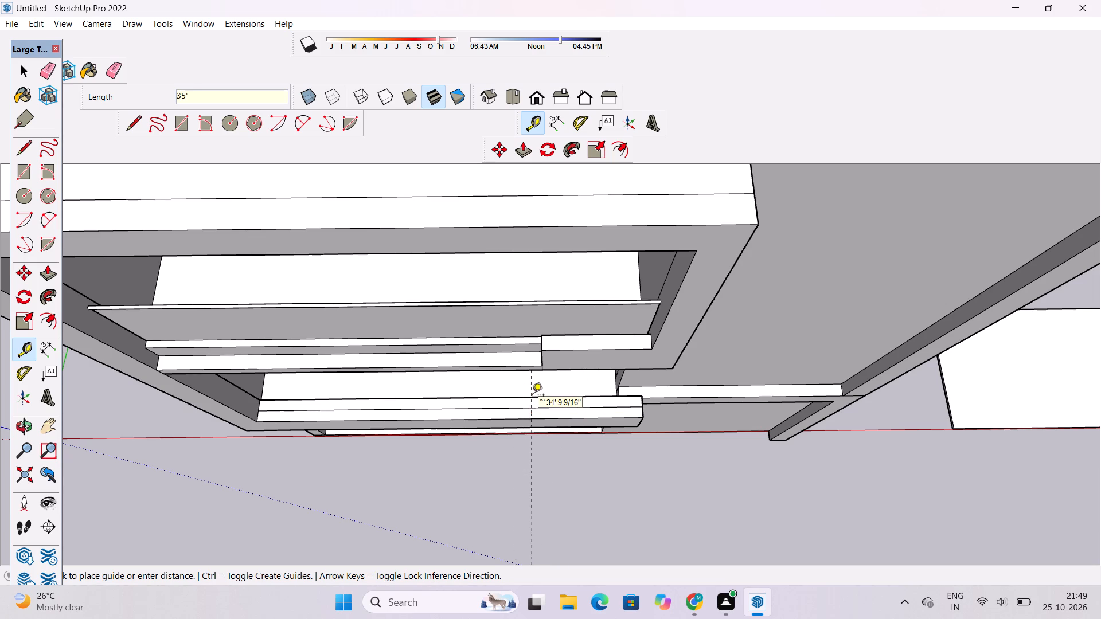
Draw a 3' 6" line along the guide across the ledge's outer top strip, and erase the guide.
left_click(138, 118)
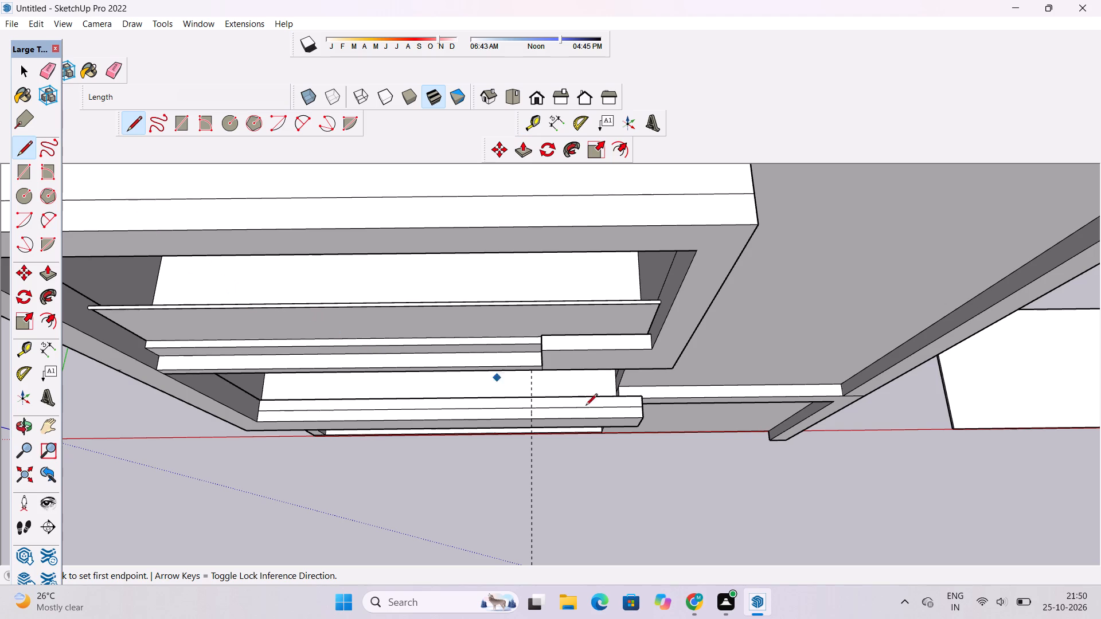
scroll(580, 450, "up", 12)
scroll(463, 404, "down", 4)
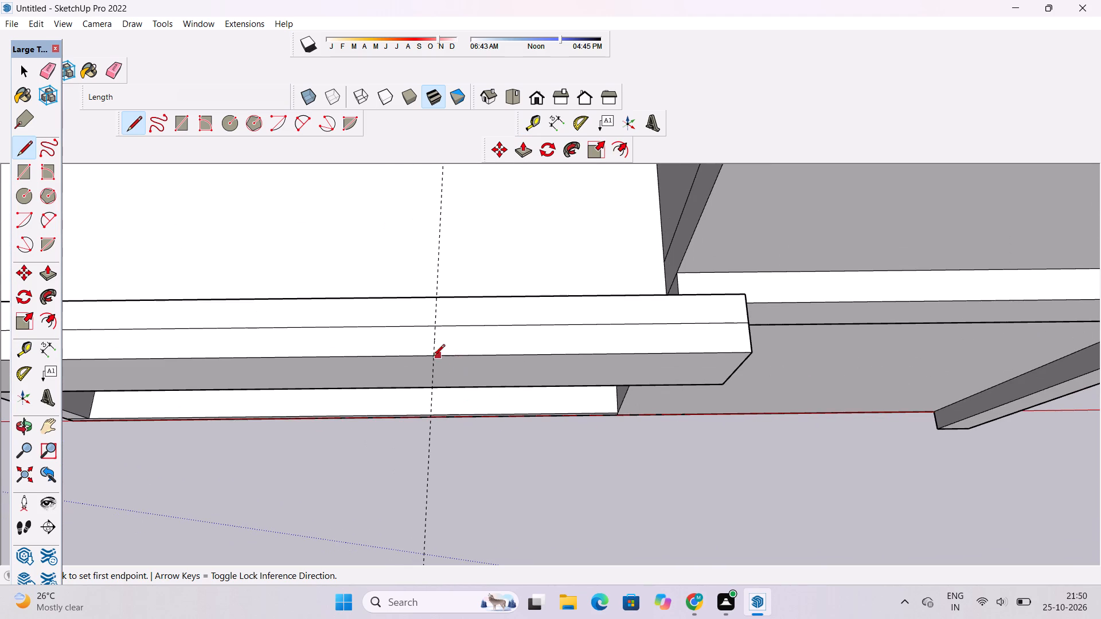
left_click(436, 355)
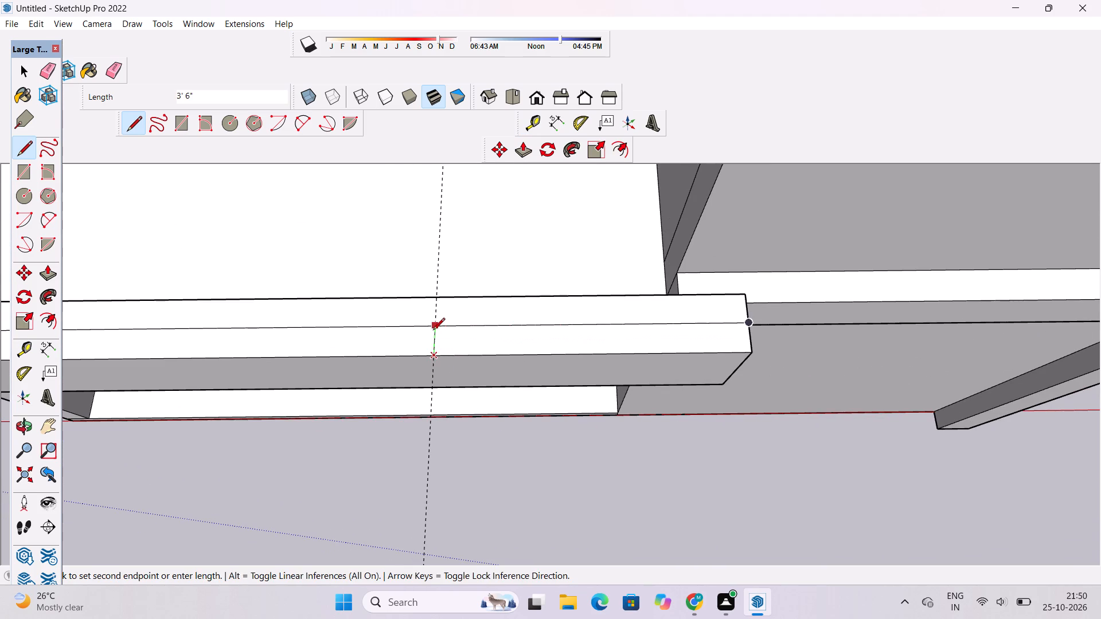
left_click(433, 327)
scroll(433, 327, "down", 3)
key("e")
left_click_drag(448, 244, 448, 245)
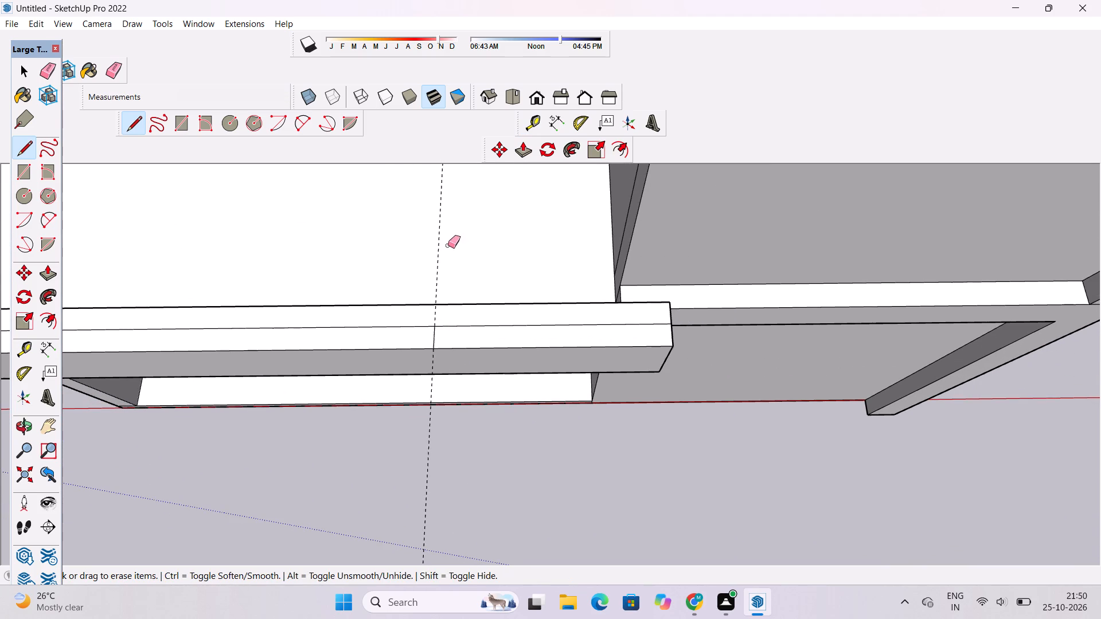
left_click_drag(448, 245, 439, 270)
Draw a rectangle 3' 6" by about 2' 10" on the ledge's outer top strip, starting from the short cross line.
key("o")
left_click_drag(455, 381, 455, 354)
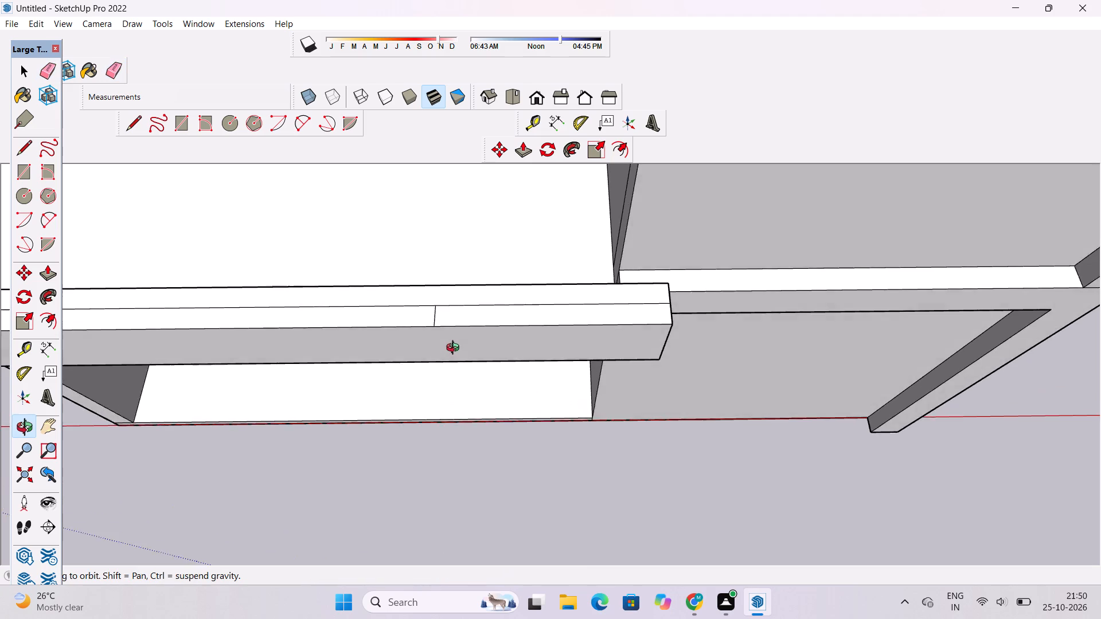
scroll(455, 349, "down", 3)
left_click_drag(462, 345, 458, 355, "shift")
scroll(455, 356, "down", 6)
left_click_drag(440, 365, 417, 380, "shift")
scroll(419, 378, "up", 2)
left_click_drag(419, 377, 455, 400, "shift")
left_click_drag(463, 397, 483, 409)
scroll(474, 405, "up", 3)
left_click(484, 416)
left_click_drag(486, 421, 467, 395)
scroll(454, 381, "up", 2)
left_click_drag(453, 379, 497, 410, "shift")
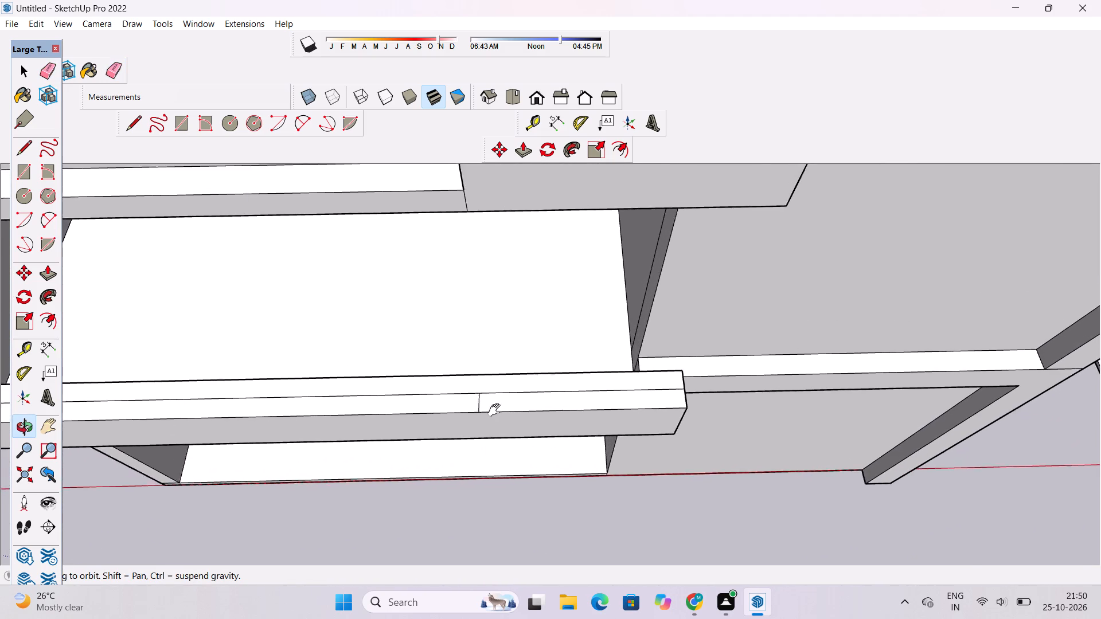
left_click_drag(497, 410, 498, 413, "shift")
left_click_drag(499, 421, 483, 402, "shift")
scroll(476, 396, "up", 2)
left_click_drag(476, 396, 479, 409, "shift")
scroll(479, 410, "up", 2, "shift")
left_click(477, 409, "shift")
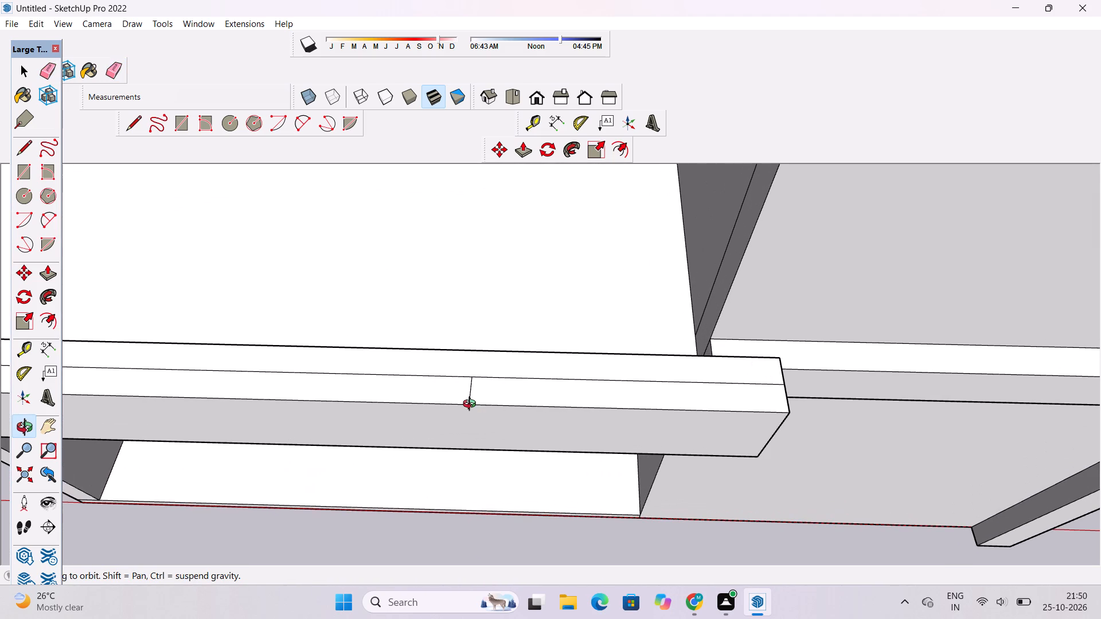
key("r")
scroll(452, 377, "down", 2)
scroll(486, 382, "up", 3)
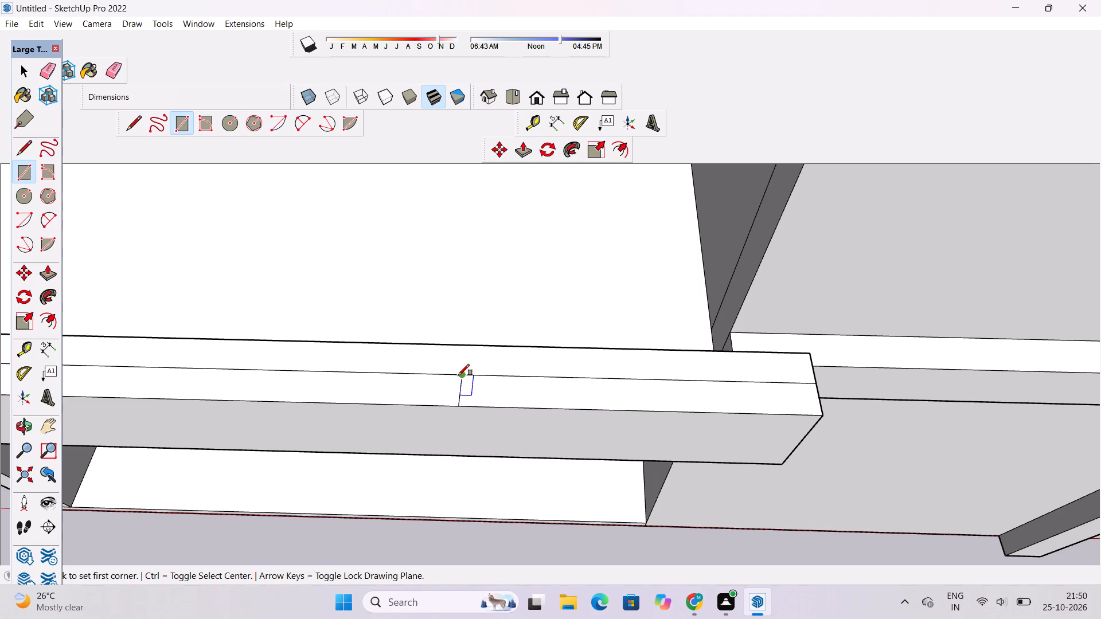
left_click(459, 375)
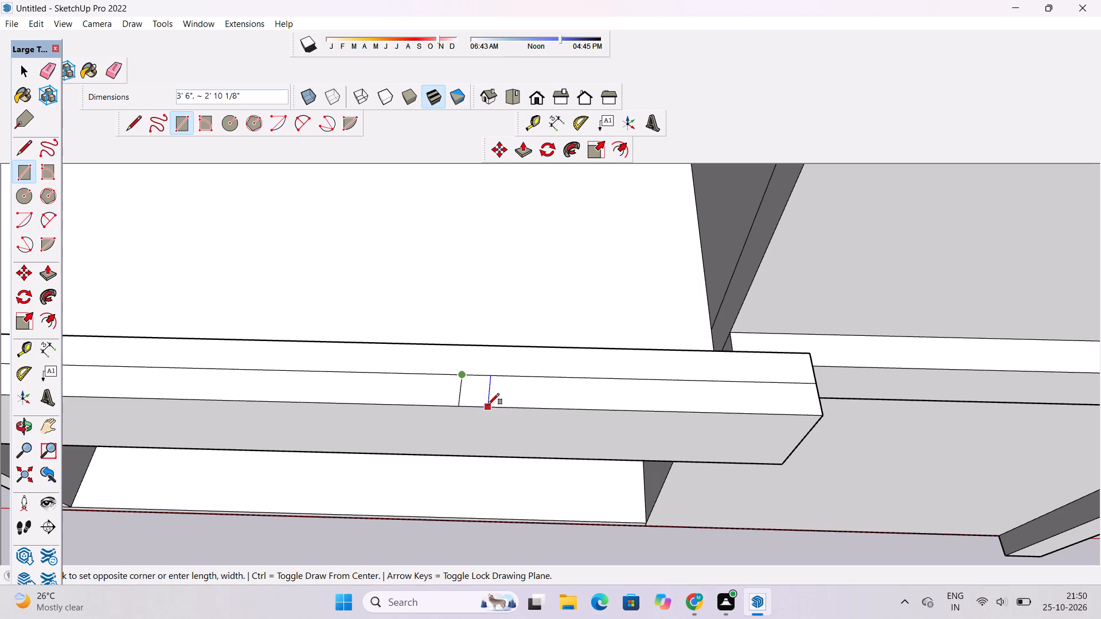
left_click(488, 405)
scroll(488, 405, "up", 2)
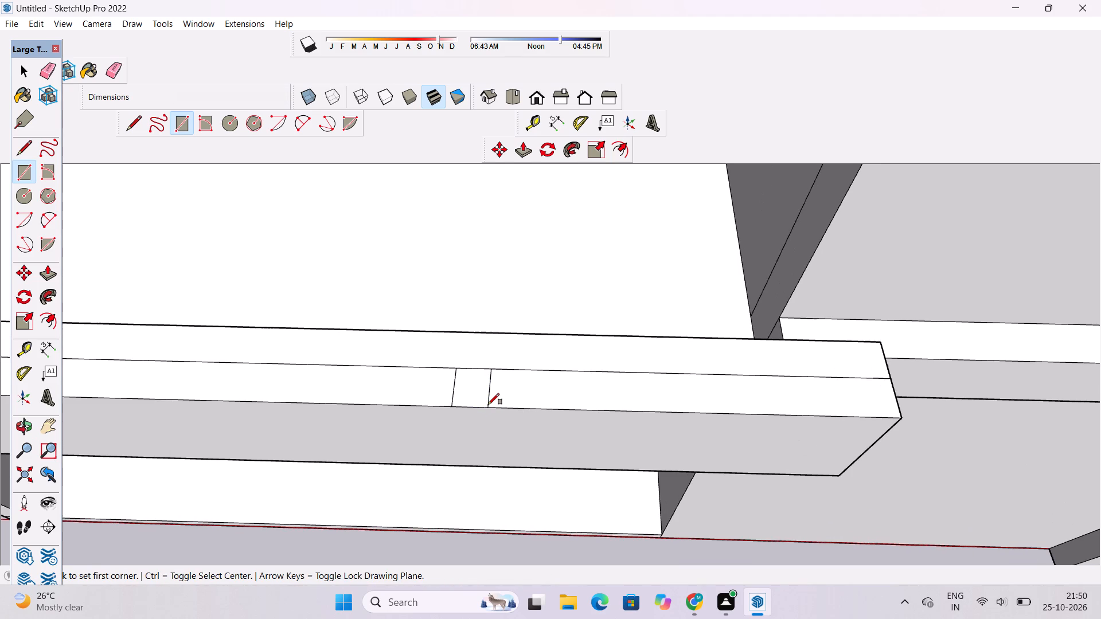
Copy the small rectangle 4' along the ledge towards its free end and repeat the copy 7 times.
scroll(488, 405, "down", 3)
scroll(425, 398, "down", 2)
key("space")
scroll(503, 399, "up", 4)
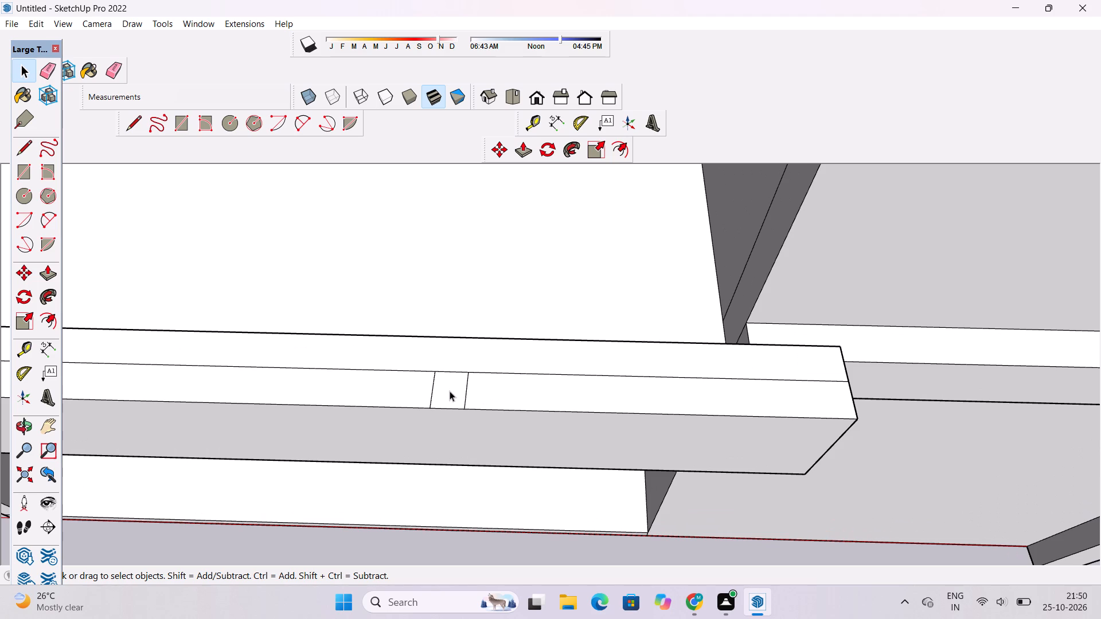
double_click(450, 391)
scroll(436, 387, "down", 2)
key("m")
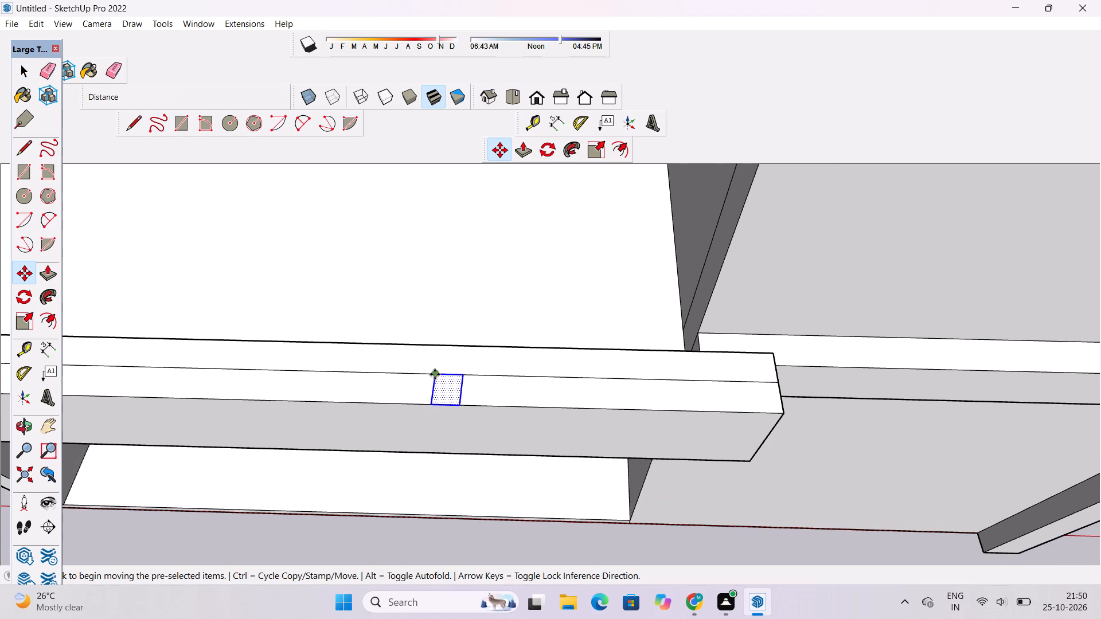
left_click(435, 374)
scroll(435, 374, "down", 3)
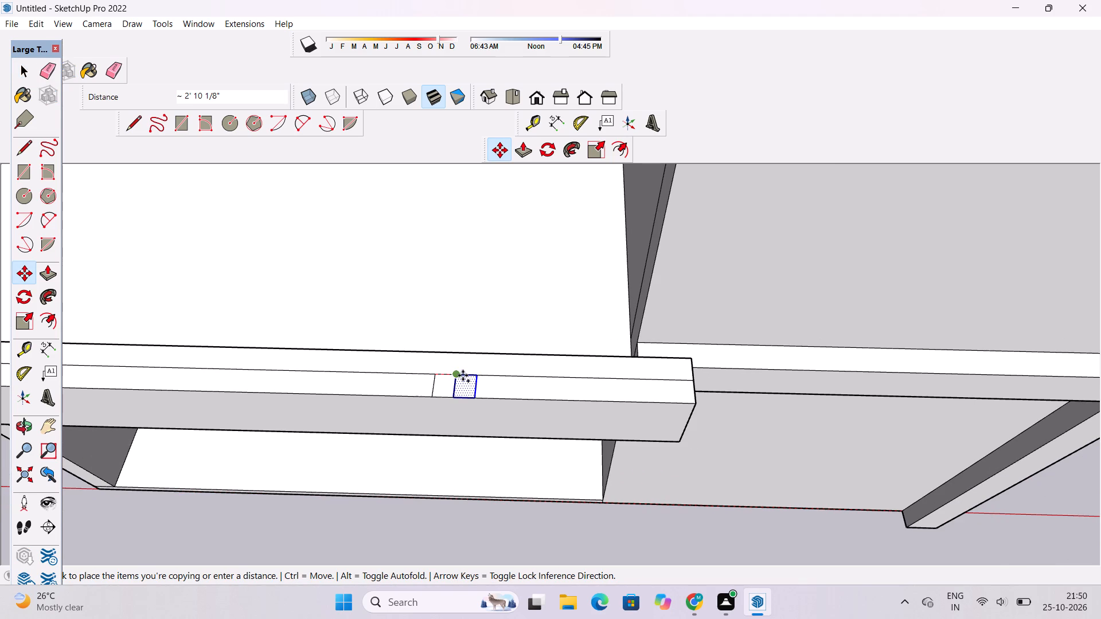
scroll(463, 377, "up", 6)
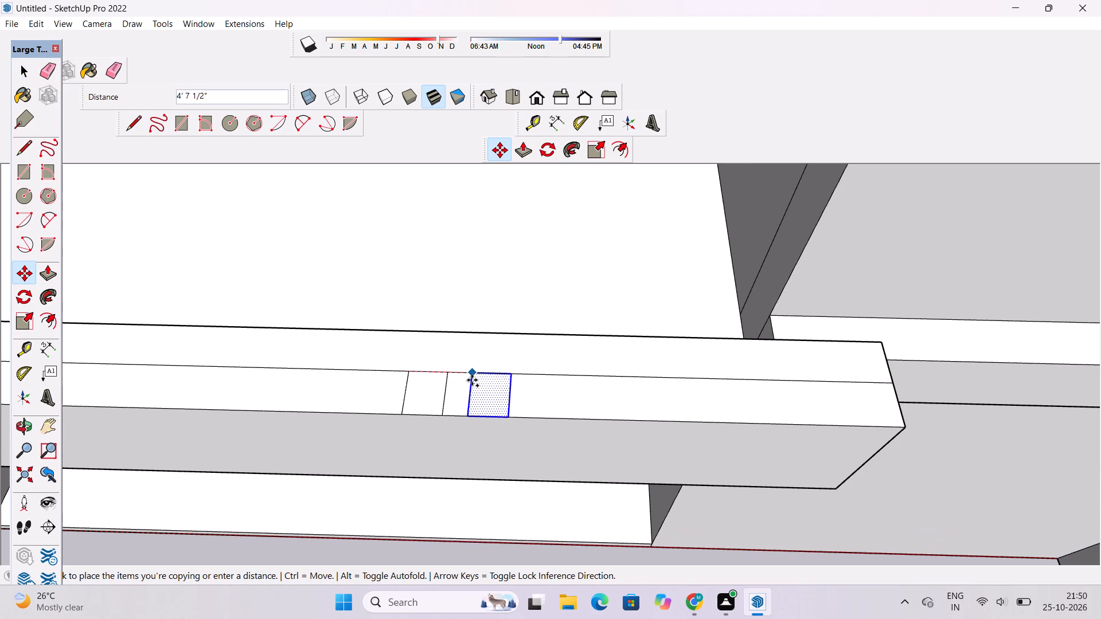
type("4'")
key("Return")
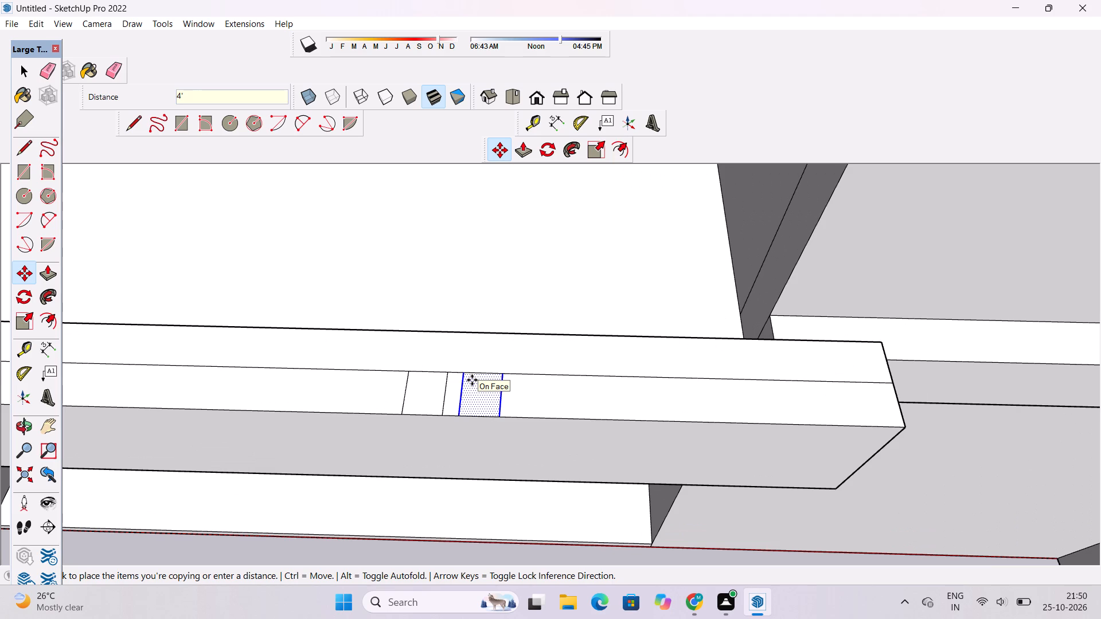
key("asterisk")
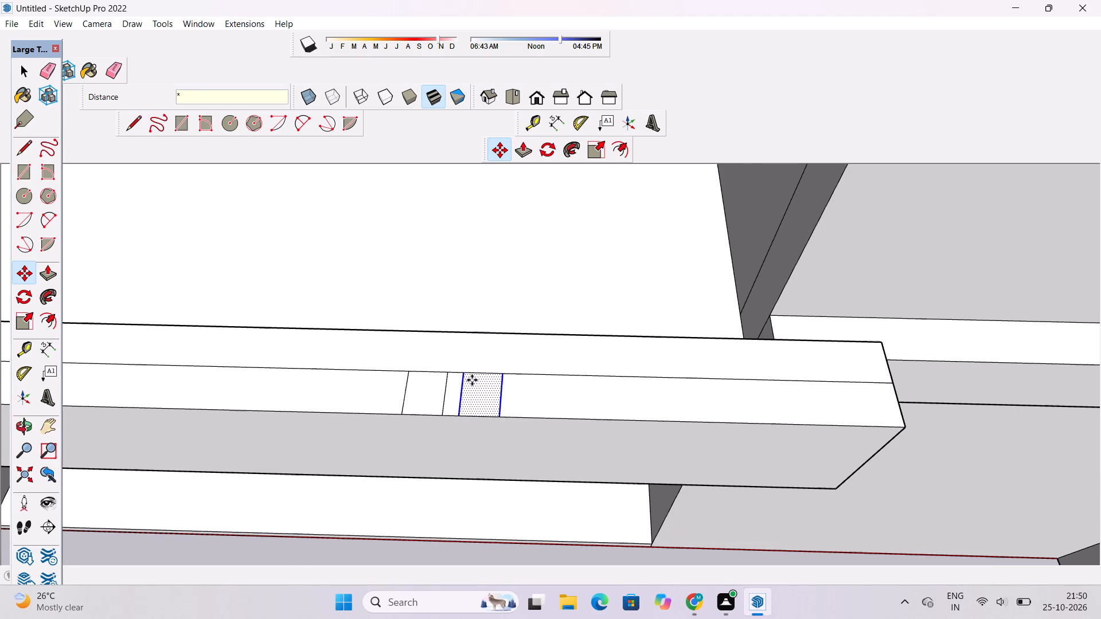
key("7")
key("Return")
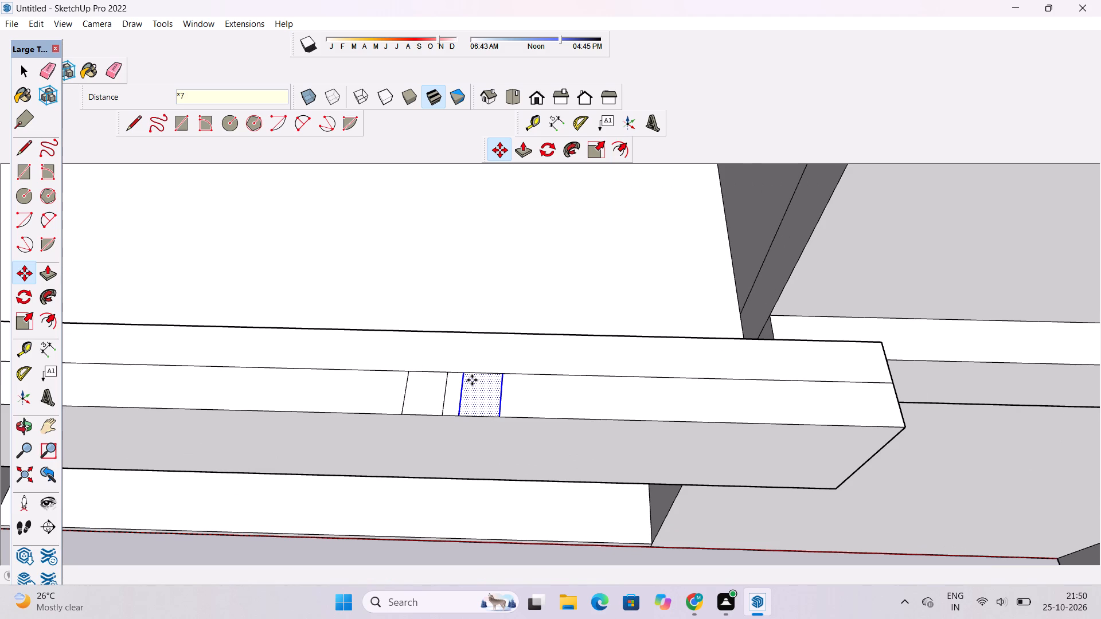
Examine the row of rectangles on the ledge and the underside of the balcony slab above it.
scroll(558, 485, "down", 9)
key("p")
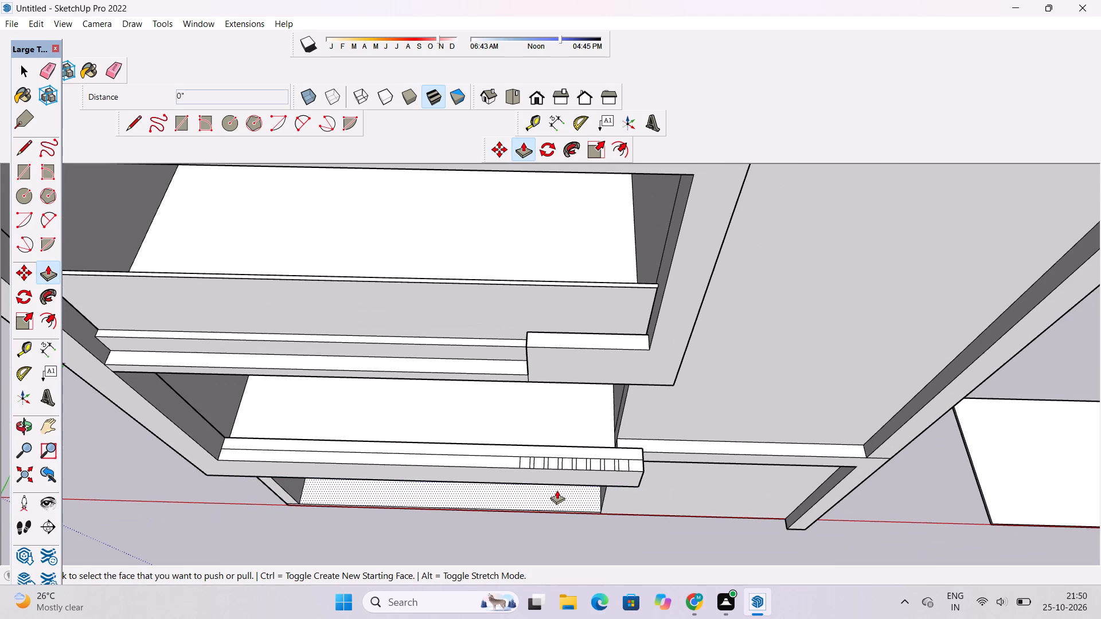
key("o")
left_click_drag(556, 504, 584, 372)
scroll(585, 370, "down", 2)
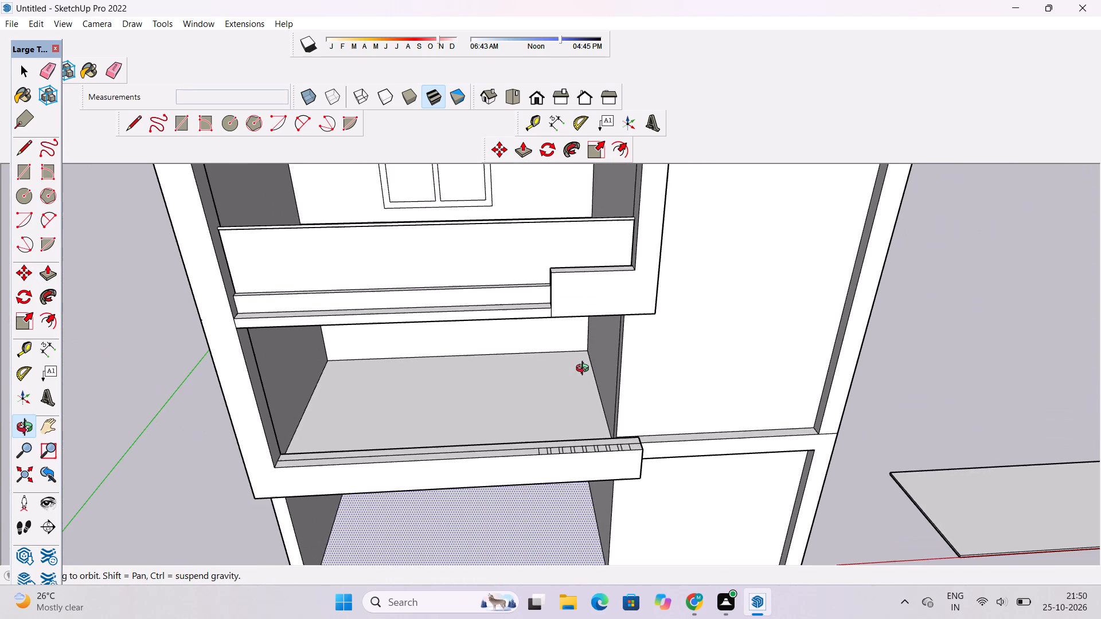
left_click_drag(585, 370, 586, 382, "shift")
left_click_drag(582, 433, 526, 228)
scroll(665, 290, "up", 2)
scroll(652, 296, "down", 2)
left_click_drag(608, 320, 479, 390)
left_click_drag(474, 418, 488, 382, "shift")
left_click_drag(488, 382, 490, 445)
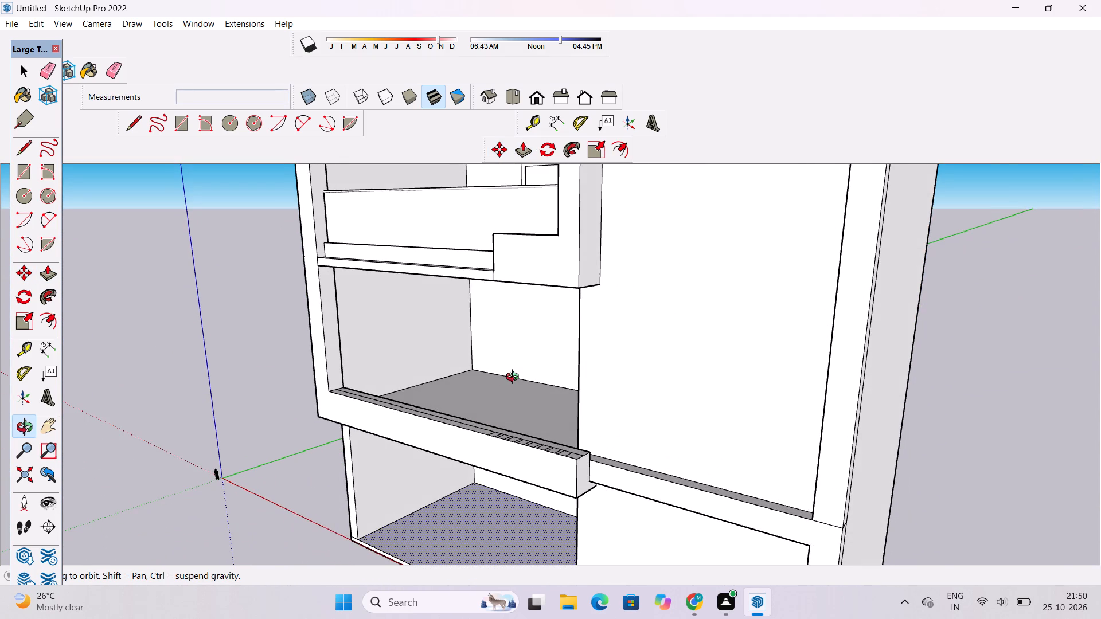
scroll(515, 378, "up", 2)
left_click_drag(488, 318, 485, 360, "shift")
left_click_drag(487, 355, 634, 213)
scroll(617, 225, "up", 2)
left_click_drag(591, 235, 552, 261, "shift")
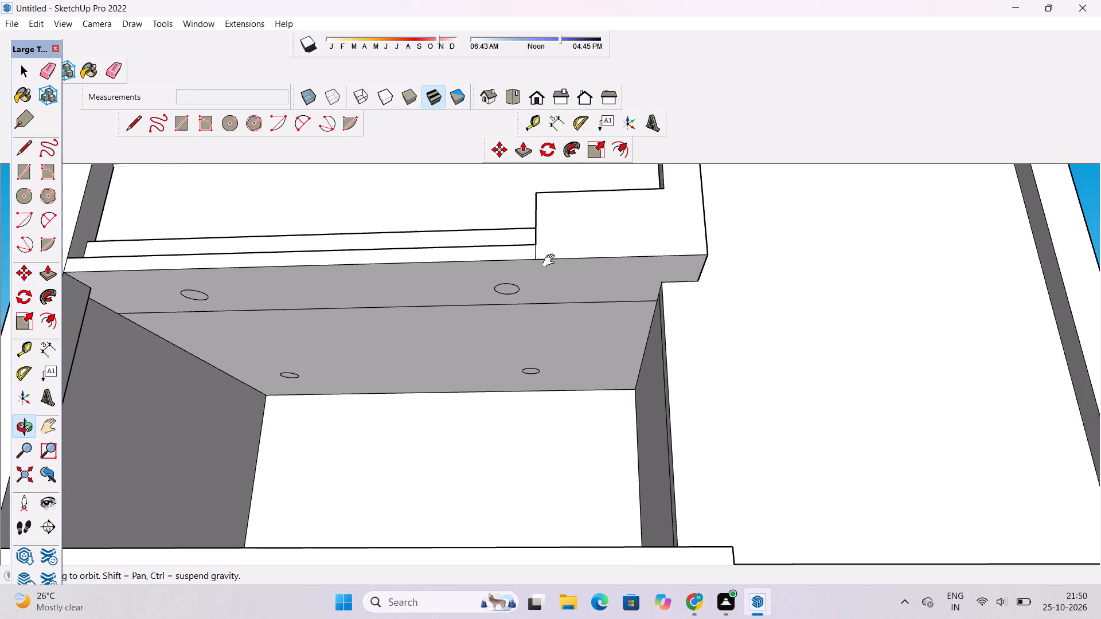
scroll(549, 262, "up", 2)
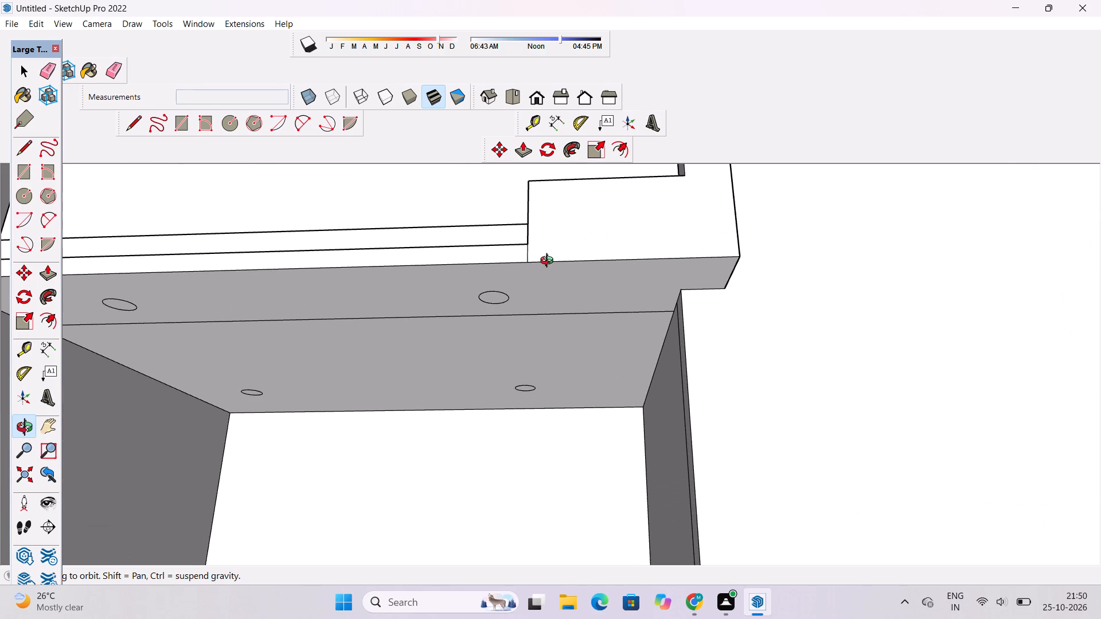
scroll(545, 251, "down", 4)
left_click_drag(556, 275, 553, 268, "shift")
scroll(553, 251, "down", 8)
left_click_drag(578, 263, 491, 436)
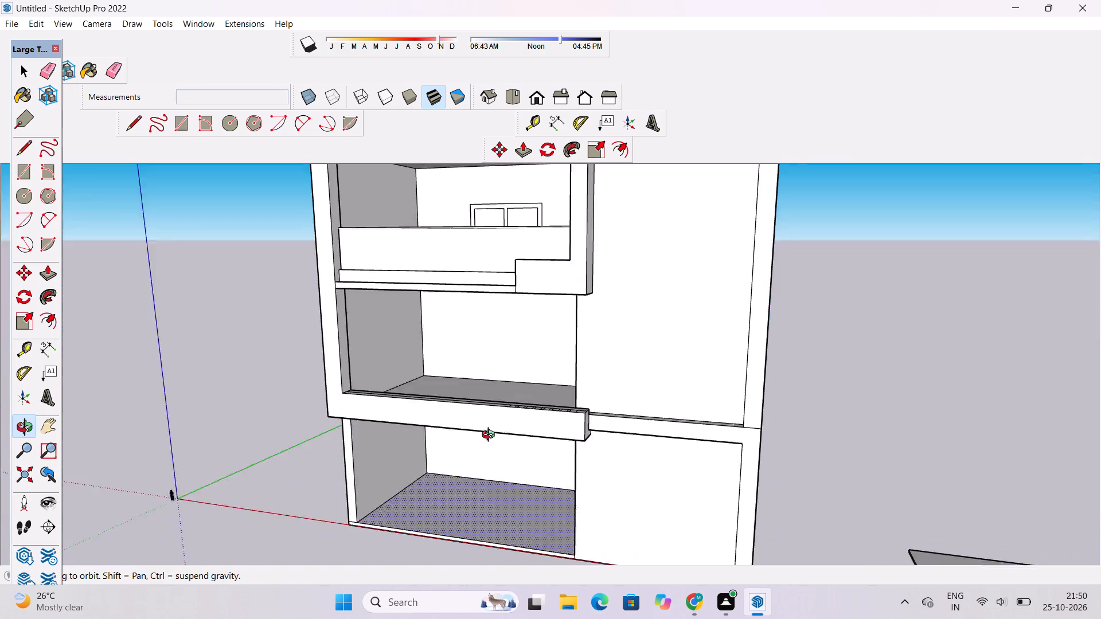
left_click_drag(491, 436, 485, 446)
scroll(486, 455, "up", 3)
left_click_drag(491, 426, 489, 448, "shift")
scroll(512, 428, "up", 3)
left_click_drag(517, 410, 476, 410, "shift")
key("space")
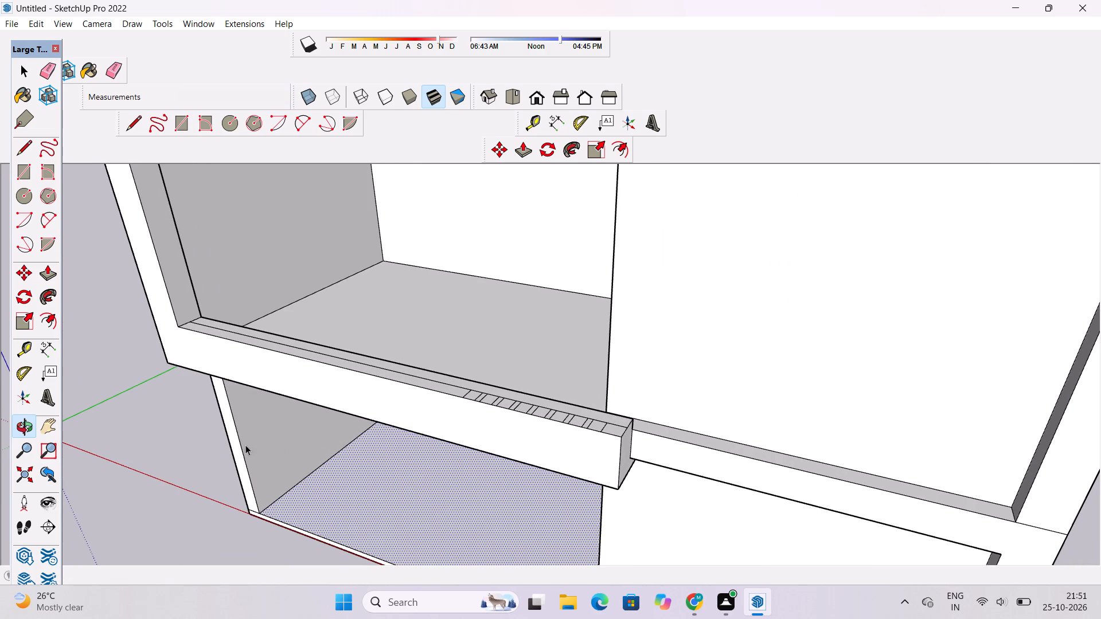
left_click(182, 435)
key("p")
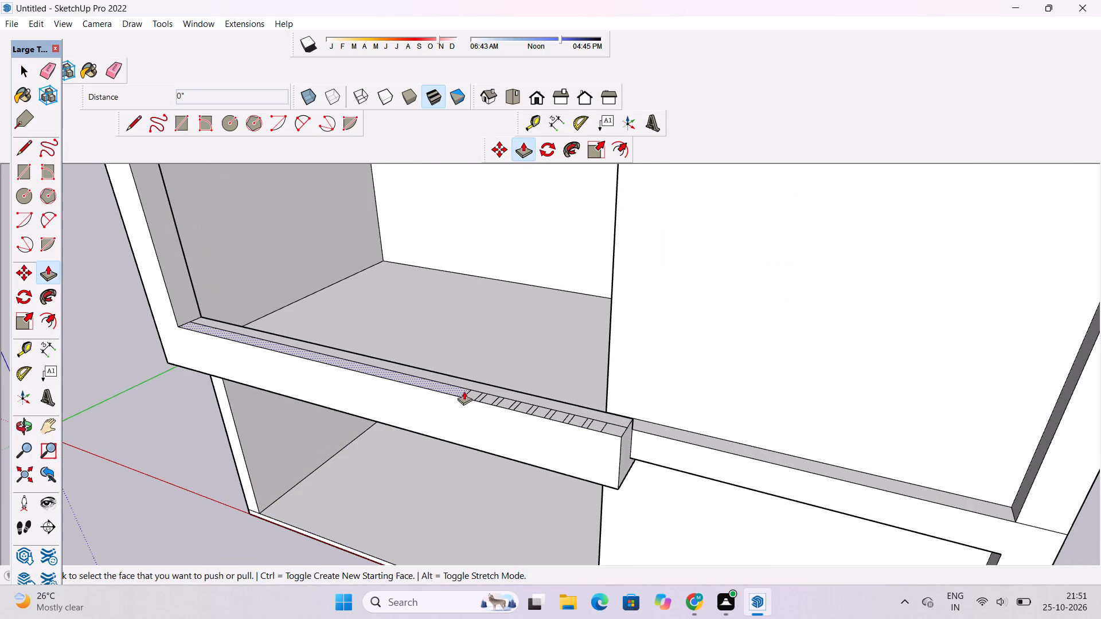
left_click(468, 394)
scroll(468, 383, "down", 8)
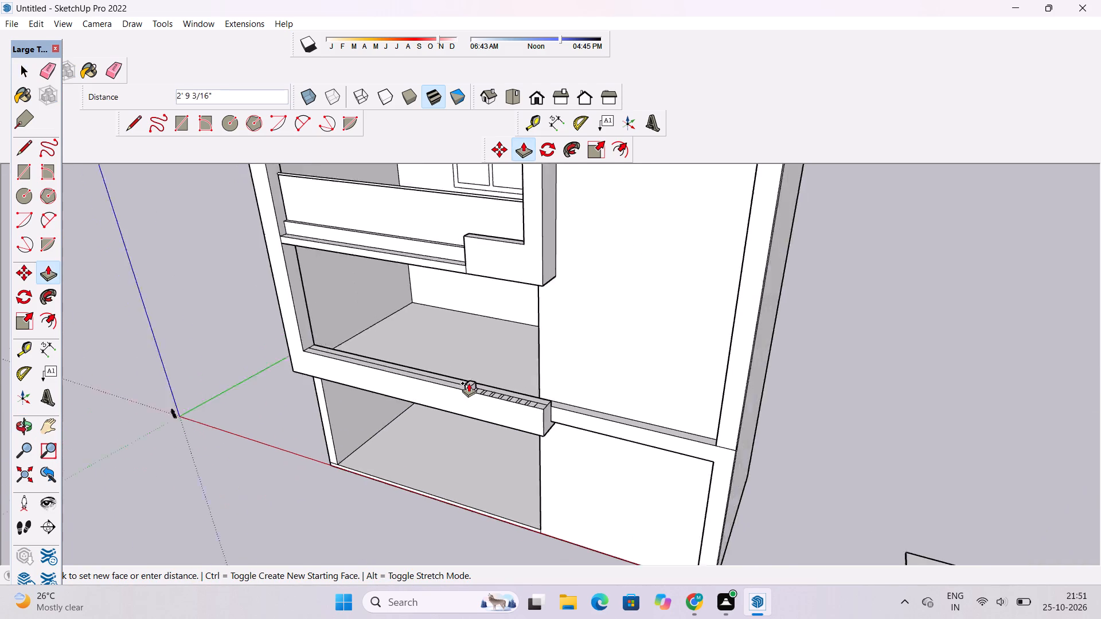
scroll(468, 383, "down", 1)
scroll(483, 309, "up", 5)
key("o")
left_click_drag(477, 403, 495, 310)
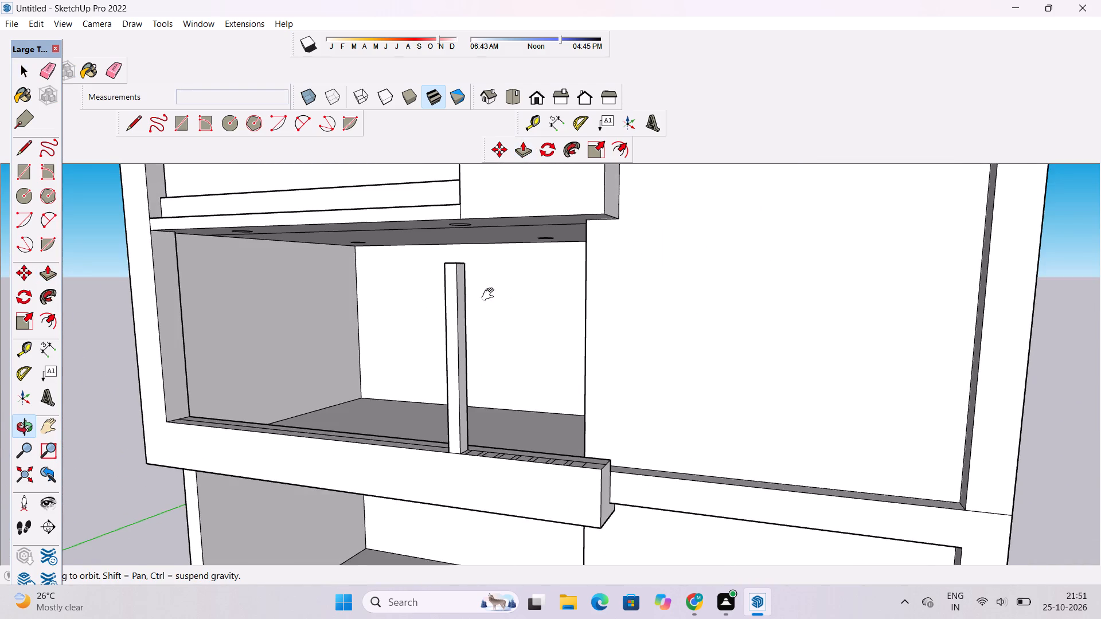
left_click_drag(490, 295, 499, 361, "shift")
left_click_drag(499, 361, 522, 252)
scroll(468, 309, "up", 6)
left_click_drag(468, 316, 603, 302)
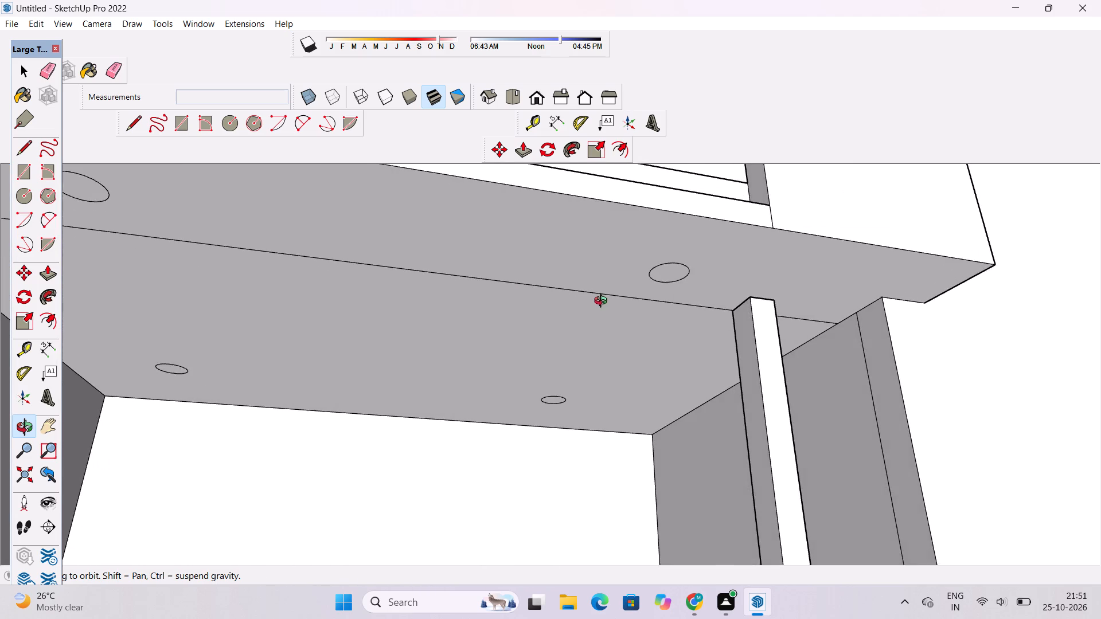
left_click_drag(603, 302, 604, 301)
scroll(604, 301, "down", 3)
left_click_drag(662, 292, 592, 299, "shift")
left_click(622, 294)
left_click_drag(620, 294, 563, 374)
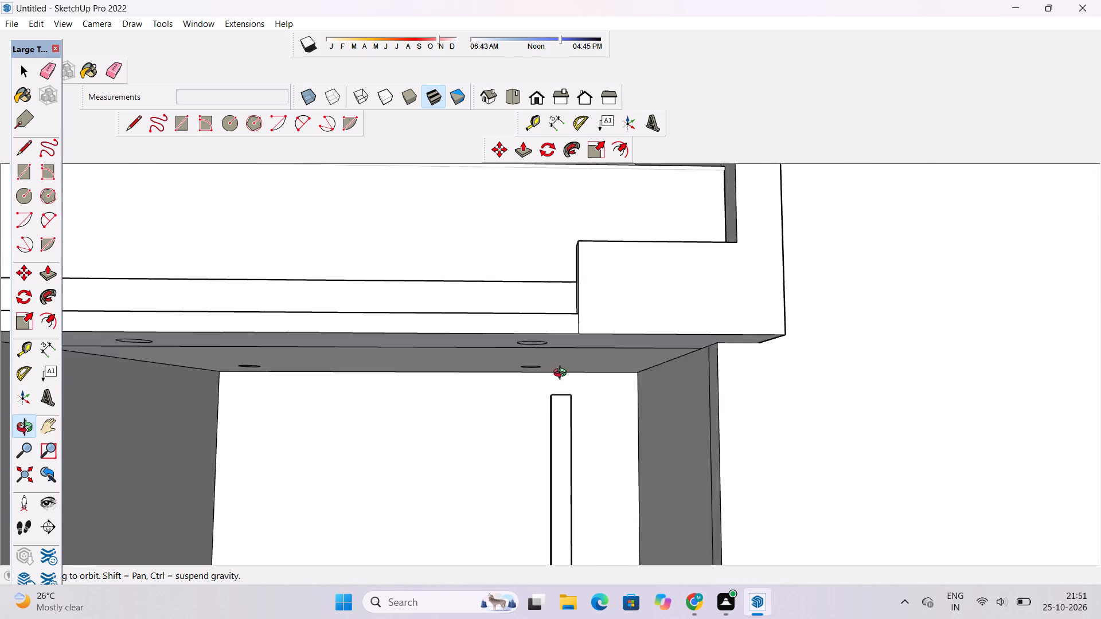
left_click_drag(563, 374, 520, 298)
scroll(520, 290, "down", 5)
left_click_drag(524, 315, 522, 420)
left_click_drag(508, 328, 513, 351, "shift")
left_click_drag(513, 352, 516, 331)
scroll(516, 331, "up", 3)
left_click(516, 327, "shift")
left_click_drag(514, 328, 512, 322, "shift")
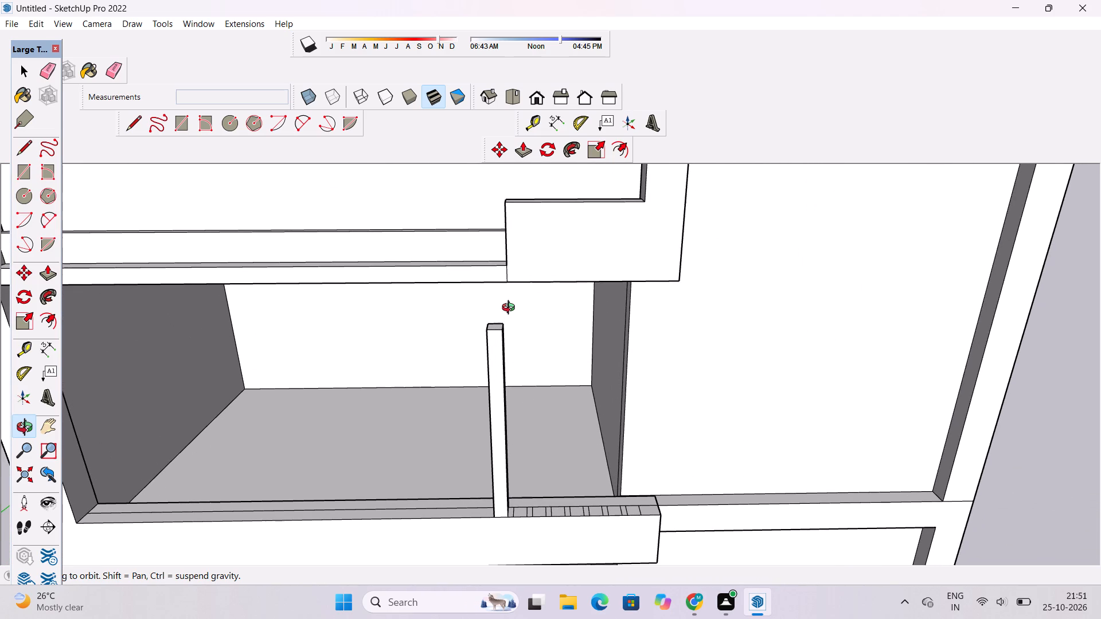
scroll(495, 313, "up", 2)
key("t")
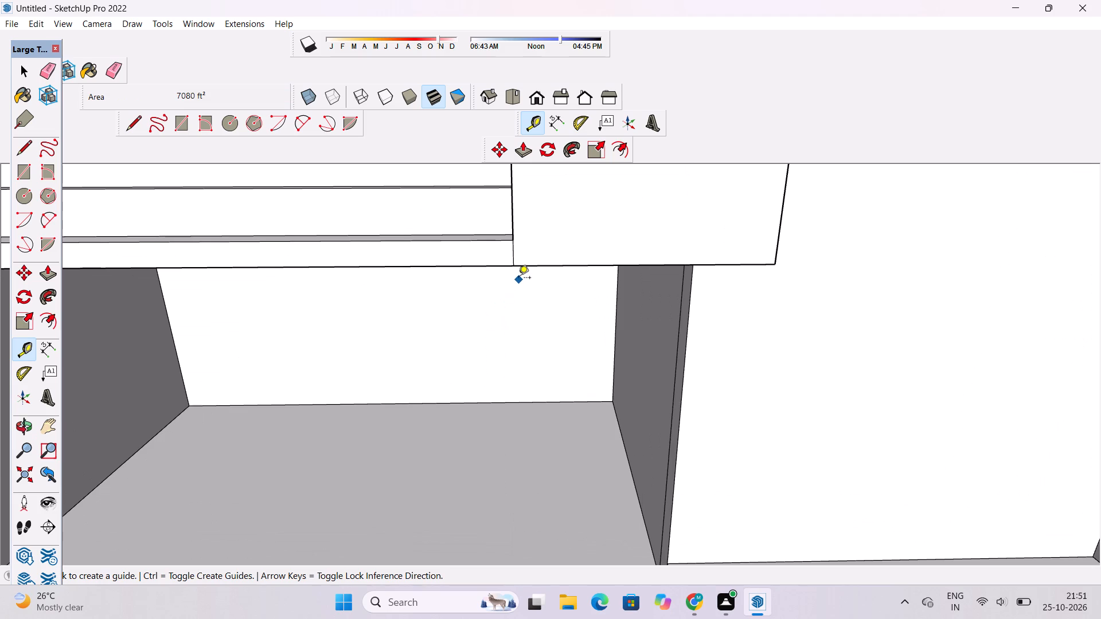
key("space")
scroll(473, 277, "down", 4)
Check the vertical distance from the stepped slab's lower corner down to the ledge's top, using an uncommitted line.
key("l")
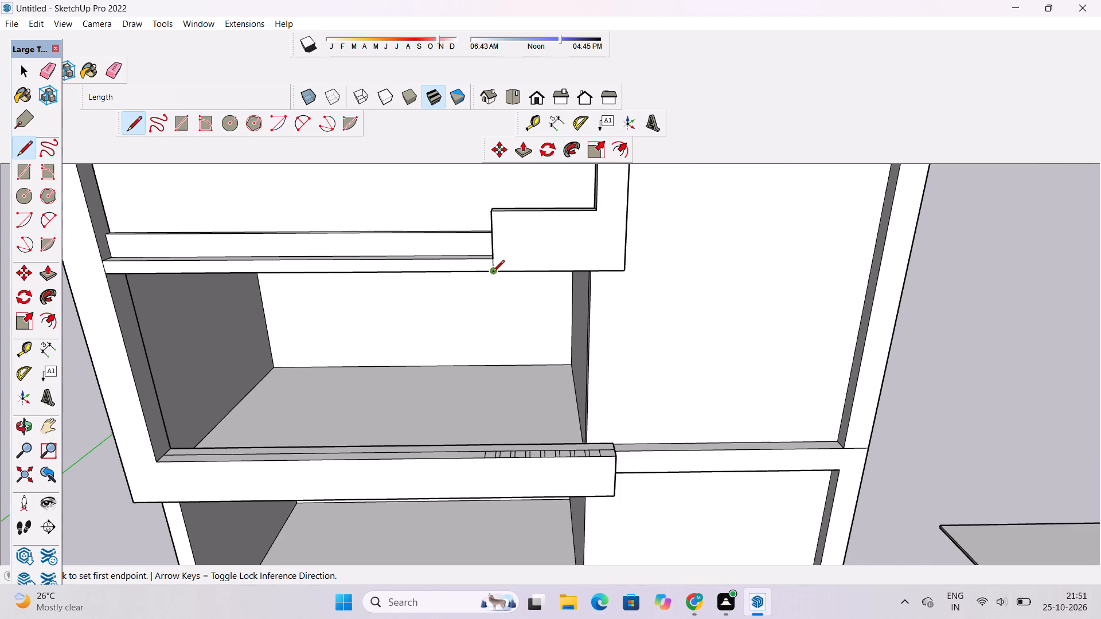
left_click(493, 273)
scroll(493, 273, "down", 4)
scroll(490, 372, "up", 6)
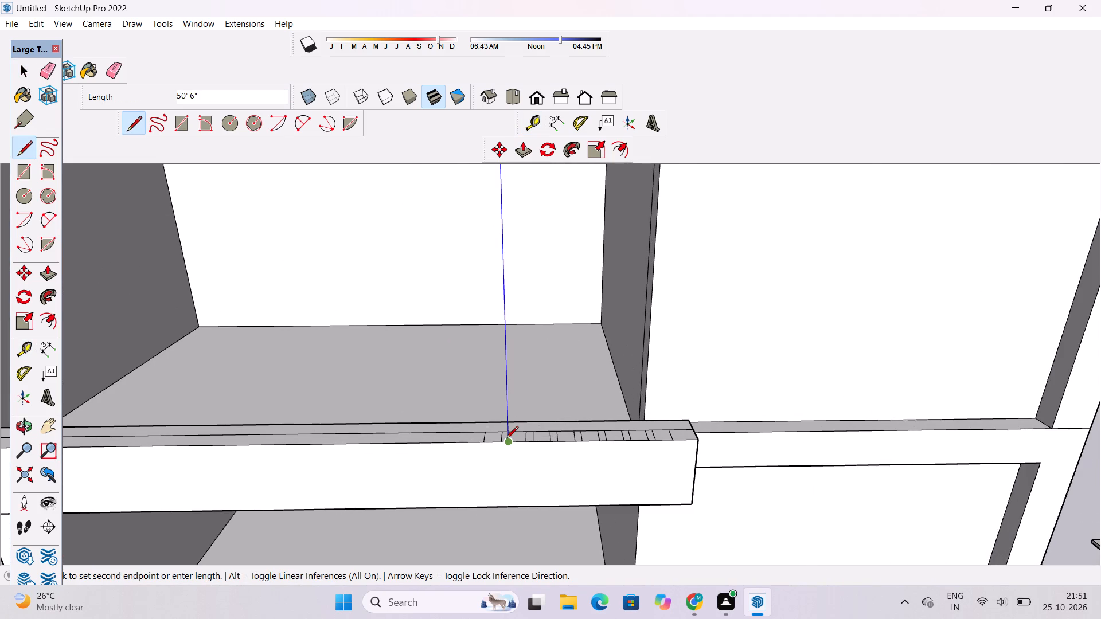
scroll(506, 440, "up", 4)
key("space")
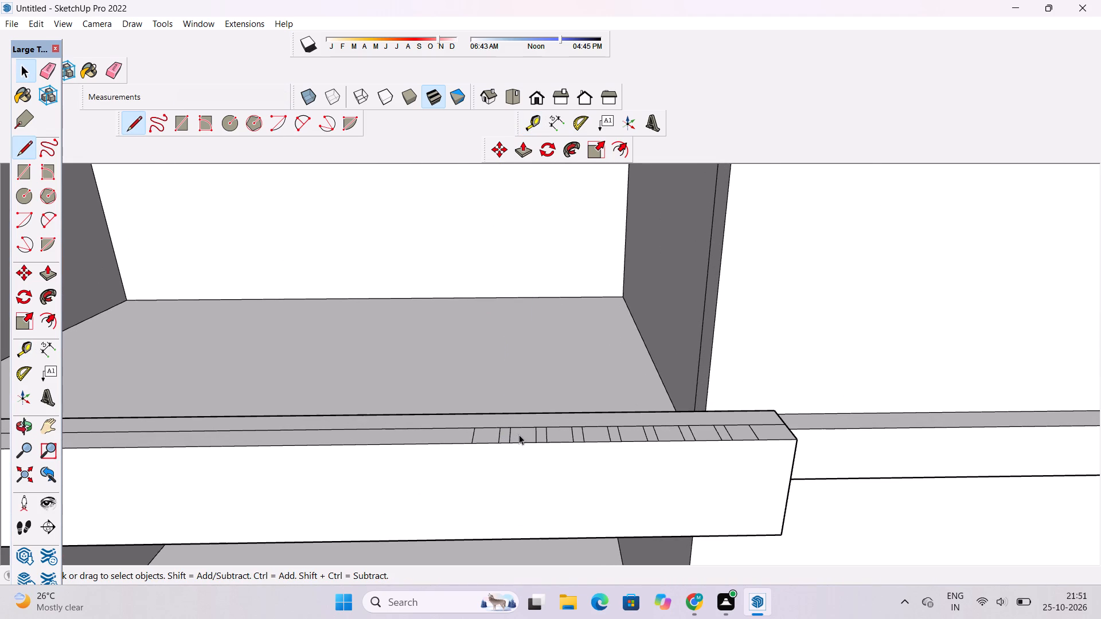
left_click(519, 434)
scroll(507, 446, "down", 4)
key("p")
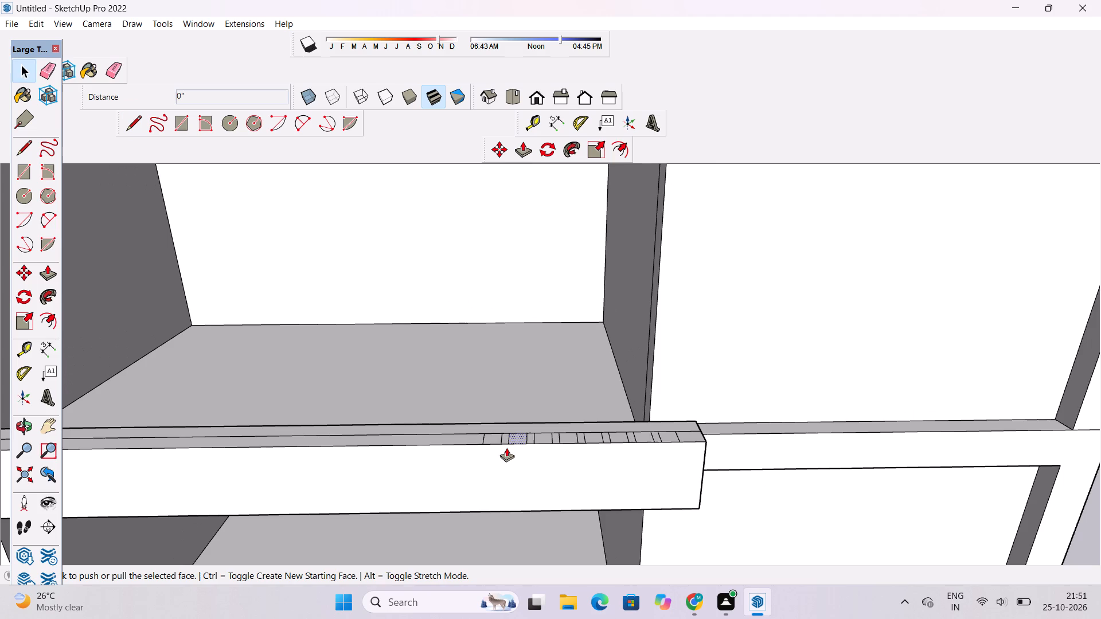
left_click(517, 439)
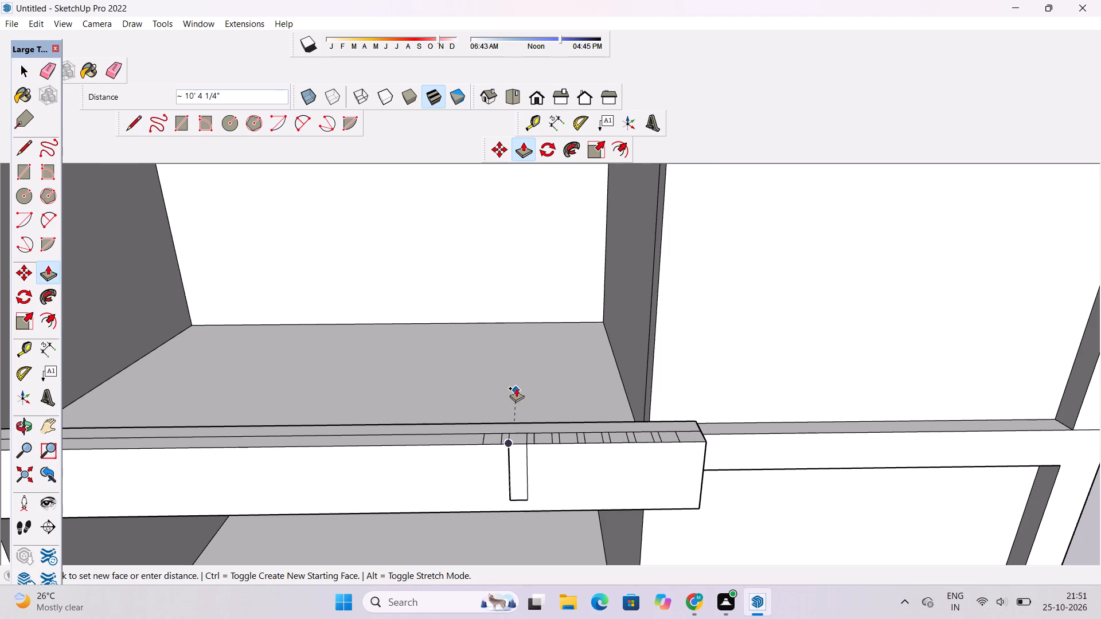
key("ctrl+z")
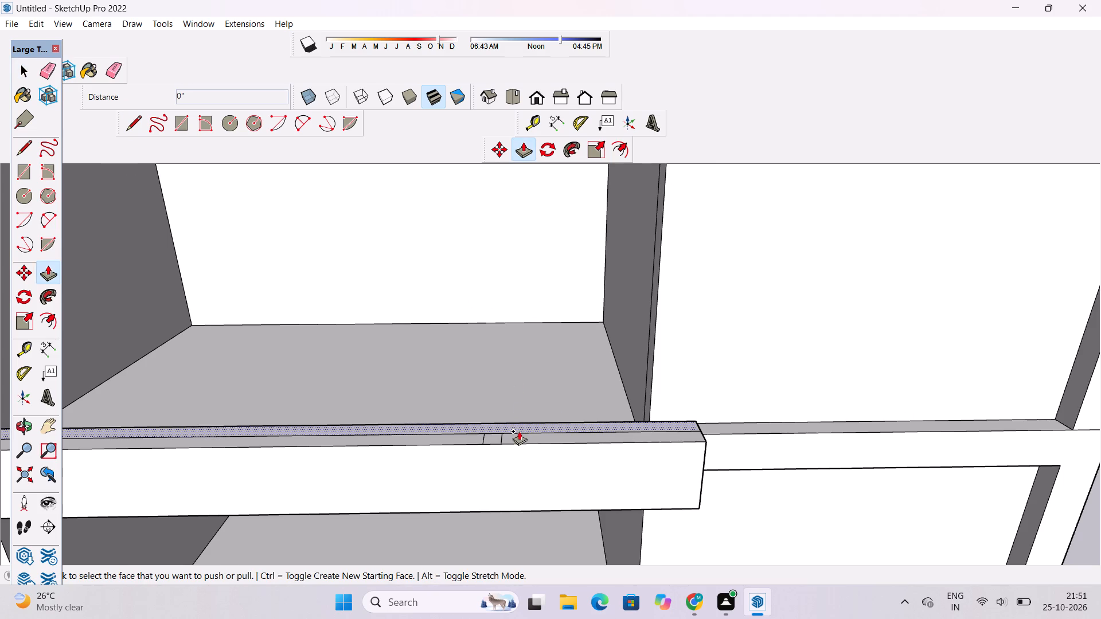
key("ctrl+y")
Push/Pull the second rectangle in the row upwards 50' 6", to the bottom edge of the slab above.
scroll(519, 431, "up", 3)
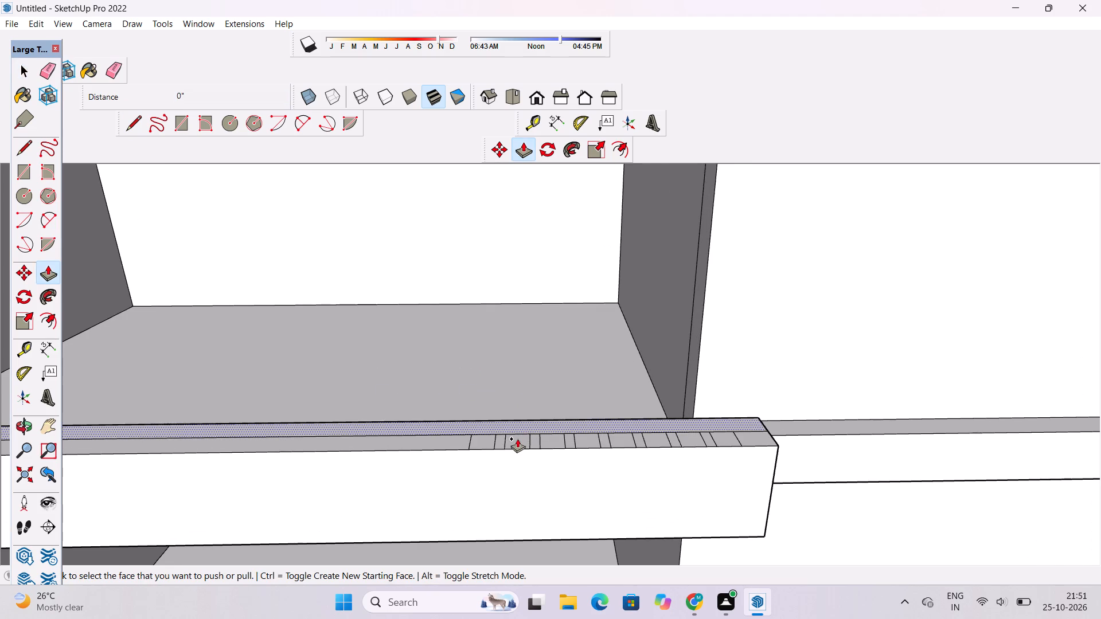
left_click(517, 441)
scroll(518, 410, "down", 13)
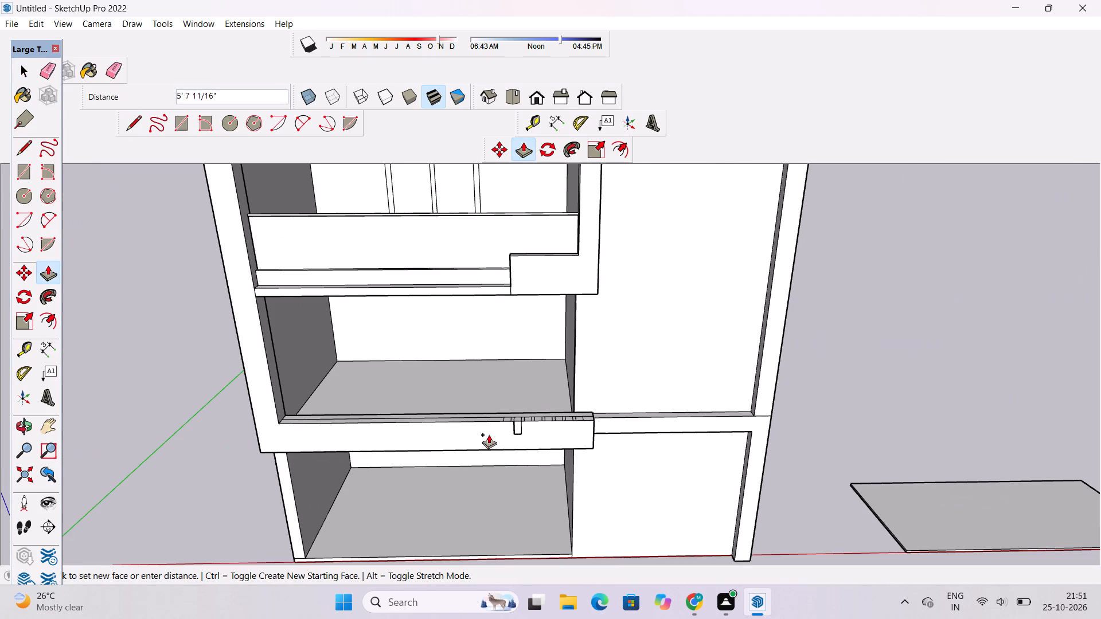
scroll(566, 293, "up", 4)
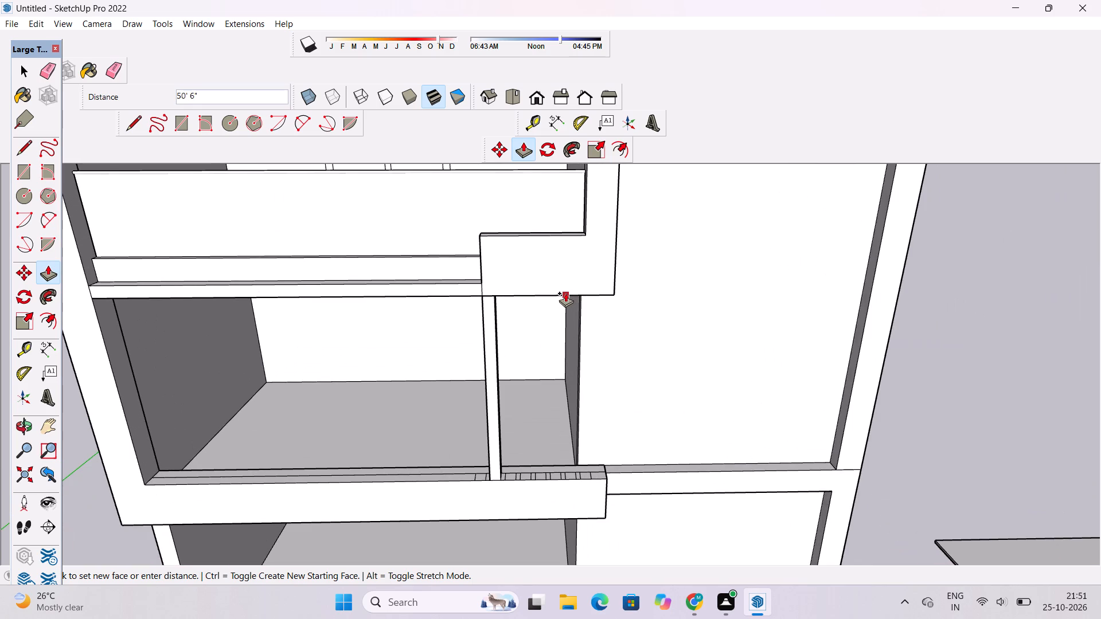
left_click(565, 293)
Examine the new fin from above and below, where it meets the slab's underside and the ledge.
scroll(494, 444, "up", 6)
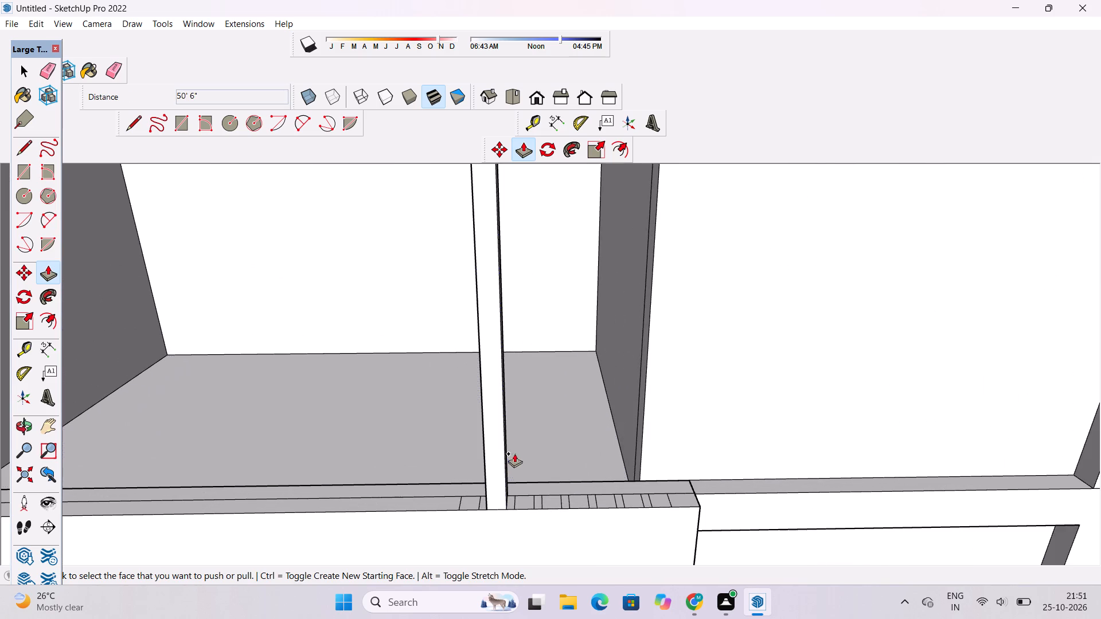
key("o")
left_click_drag(607, 509, 571, 385)
scroll(571, 385, "down", 1)
left_click_drag(589, 420, 604, 457, "shift")
left_click_drag(598, 452, 563, 400)
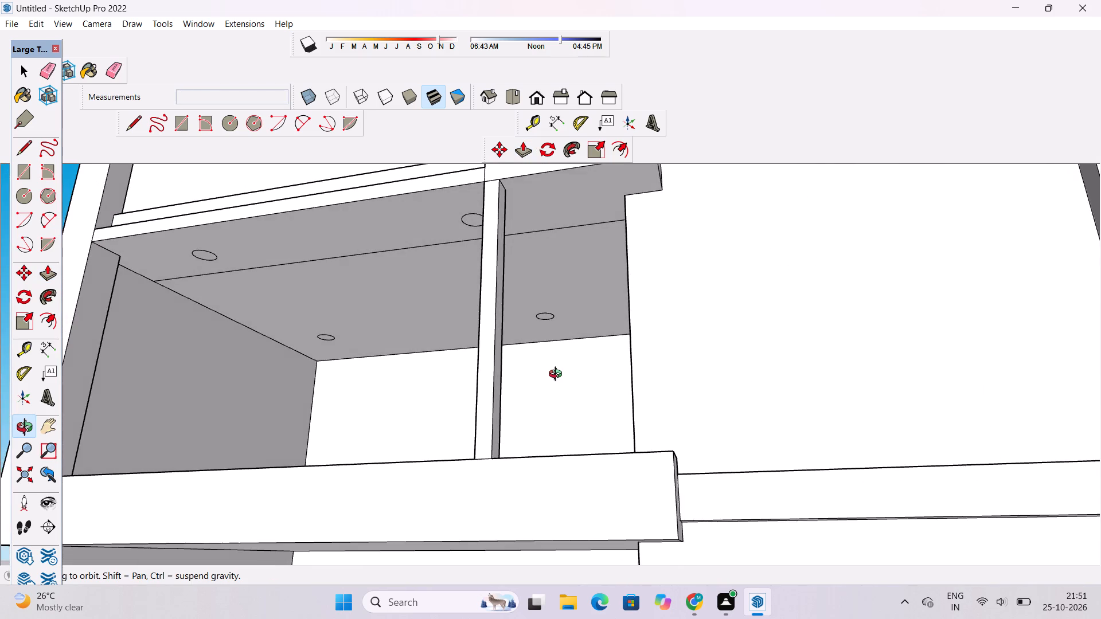
left_click_drag(551, 389, 613, 486)
scroll(614, 480, "down", 6)
left_click_drag(598, 480, 562, 426, "shift")
left_click_drag(562, 426, 592, 464)
key("space")
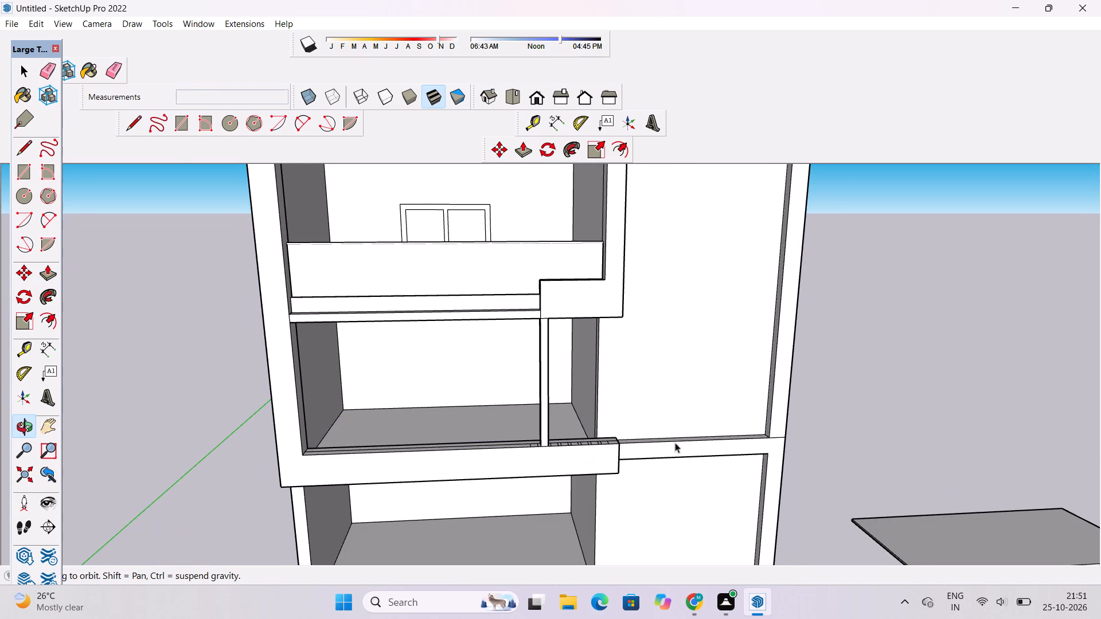
scroll(654, 446, "up", 2)
key("o")
left_click_drag(595, 451, 524, 478, "shift")
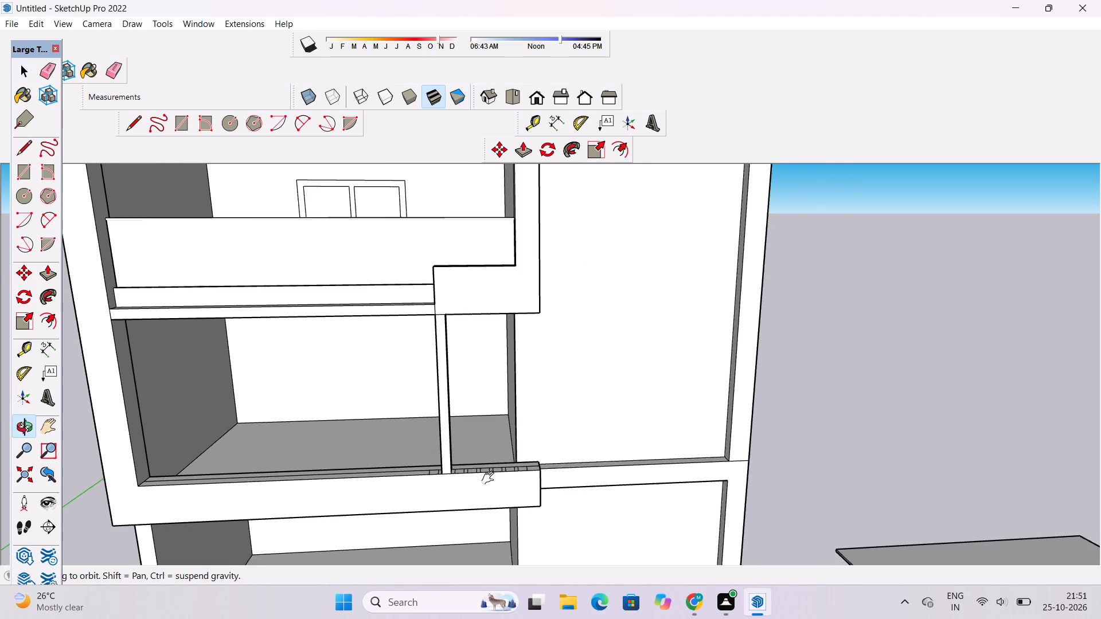
scroll(489, 478, "up", 4)
left_click_drag(482, 472, 531, 503, "shift")
left_click_drag(533, 504, 507, 429)
left_click_drag(491, 437, 514, 456, "shift")
left_click_drag(541, 467, 530, 452)
scroll(512, 516, "up", 2)
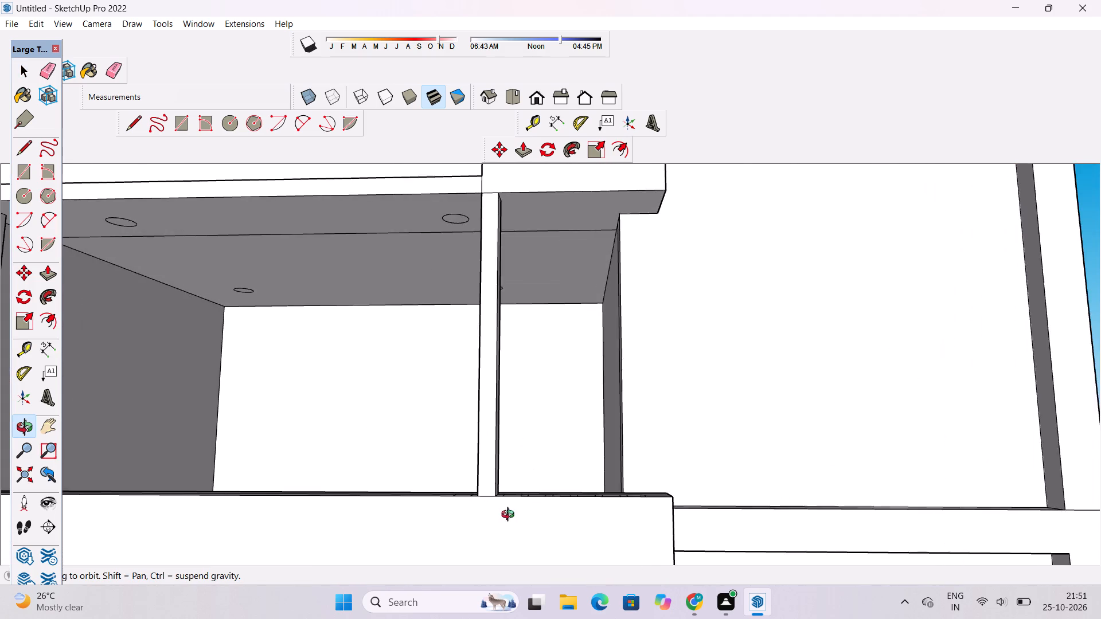
left_click_drag(510, 515, 501, 458, "shift")
left_click_drag(501, 458, 536, 549)
scroll(536, 520, "up", 2)
left_click_drag(520, 511, 509, 524, "shift")
left_click_drag(517, 524, 488, 511)
left_click_drag(482, 508, 506, 530, "shift")
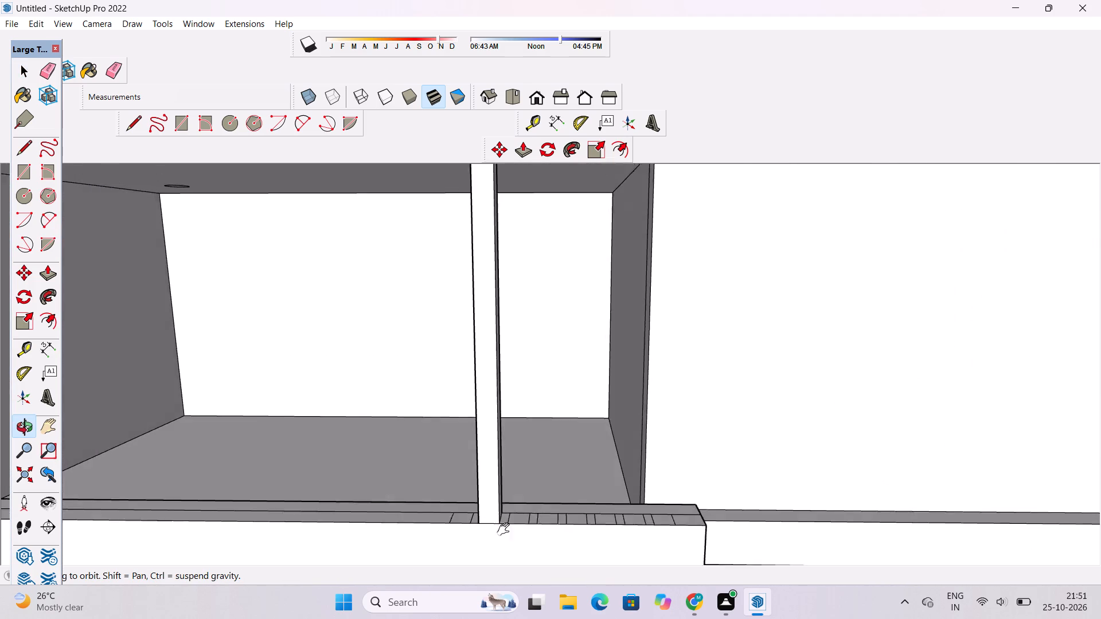
left_click_drag(506, 530, 500, 526, "shift")
Push/Pull the next two rectangles beside the first fin, towards the ledge's free end, upwards 50' 6" each.
key("p")
scroll(530, 512, "up", 2)
left_click(518, 524)
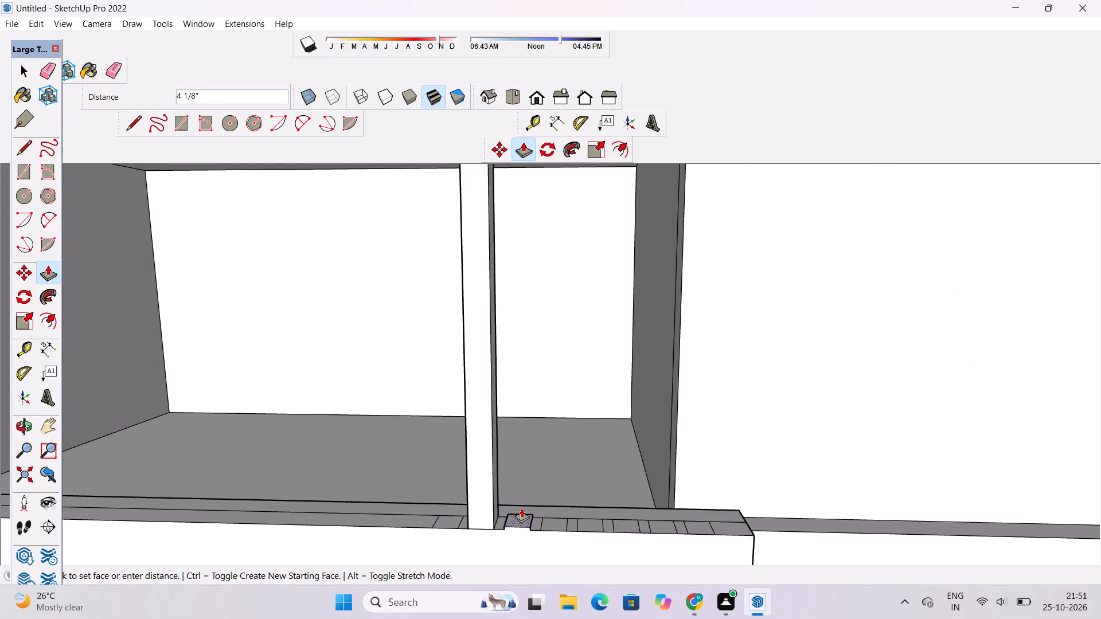
scroll(521, 500, "down", 5)
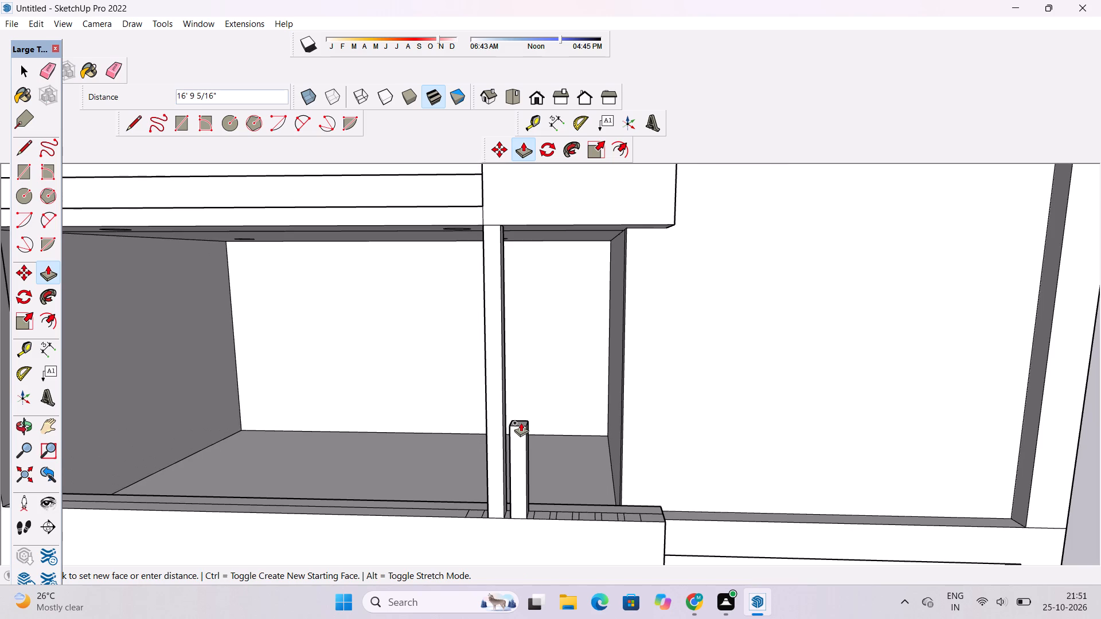
type("50'6\"")
key("Return")
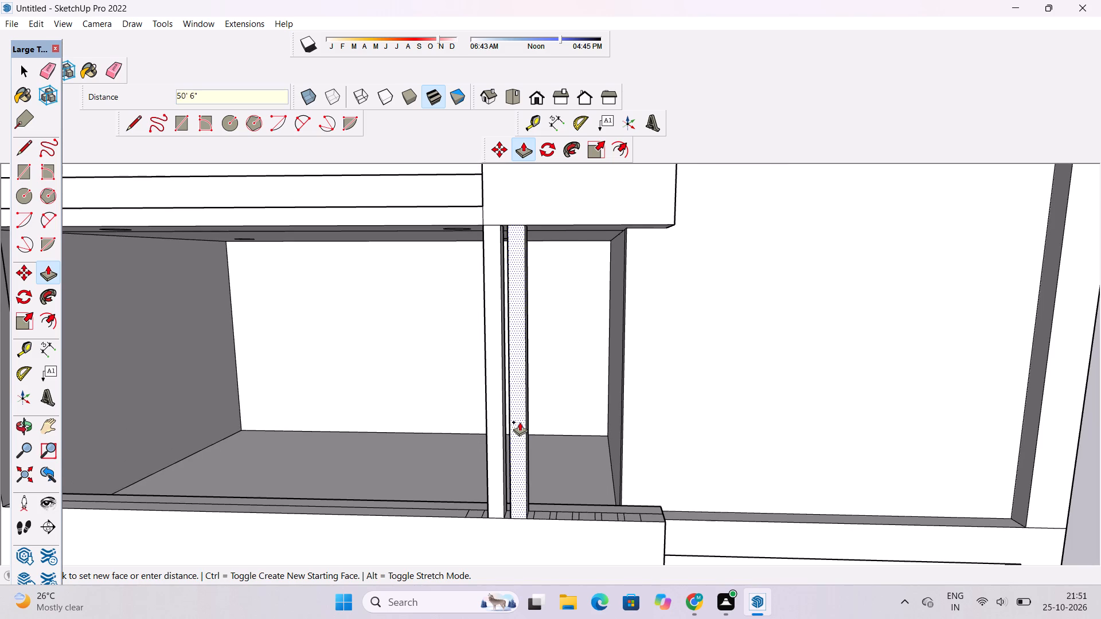
scroll(538, 522, "up", 4)
left_click(547, 508)
scroll(547, 508, "down", 3)
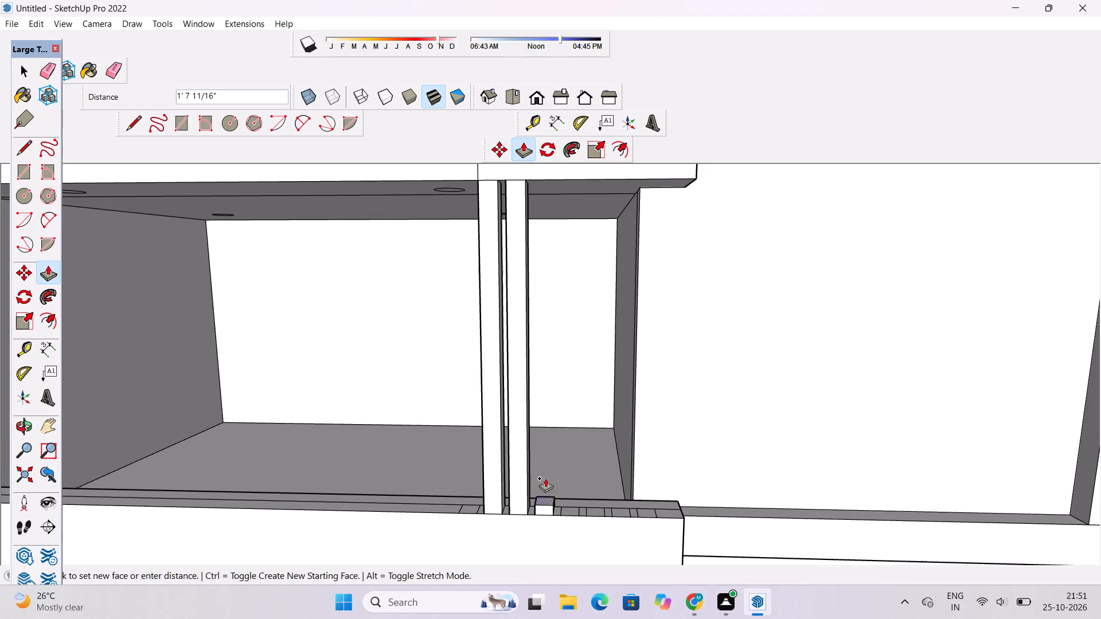
type("50'6\"")
key("Return")
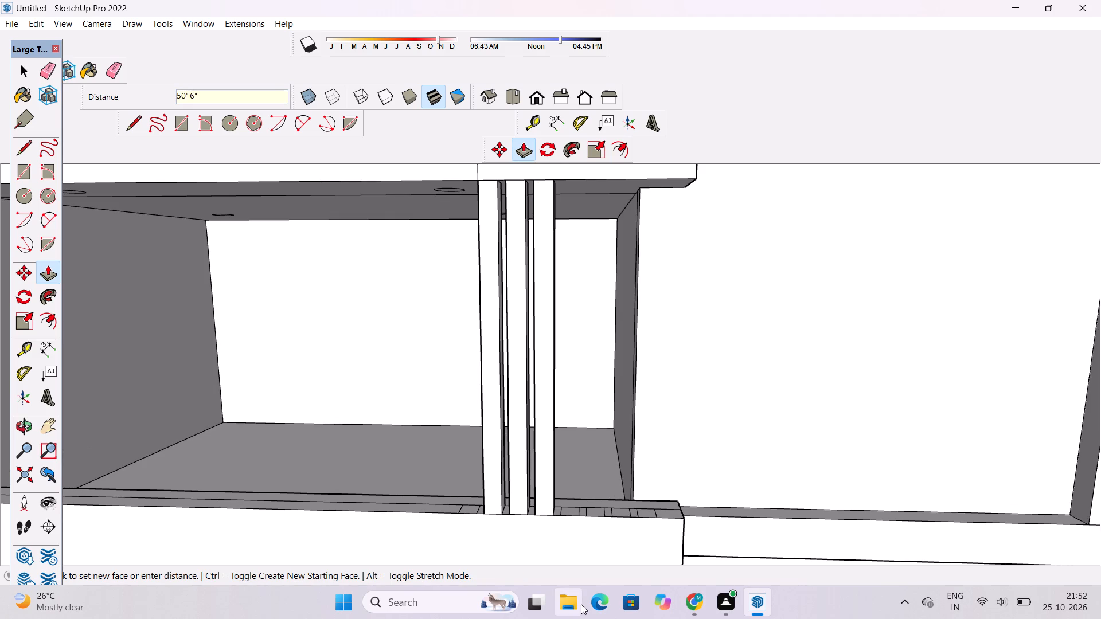
Push/Pull the following three rectangles along the ledge towards its free end upwards 50' 6" each.
scroll(559, 527, "up", 3)
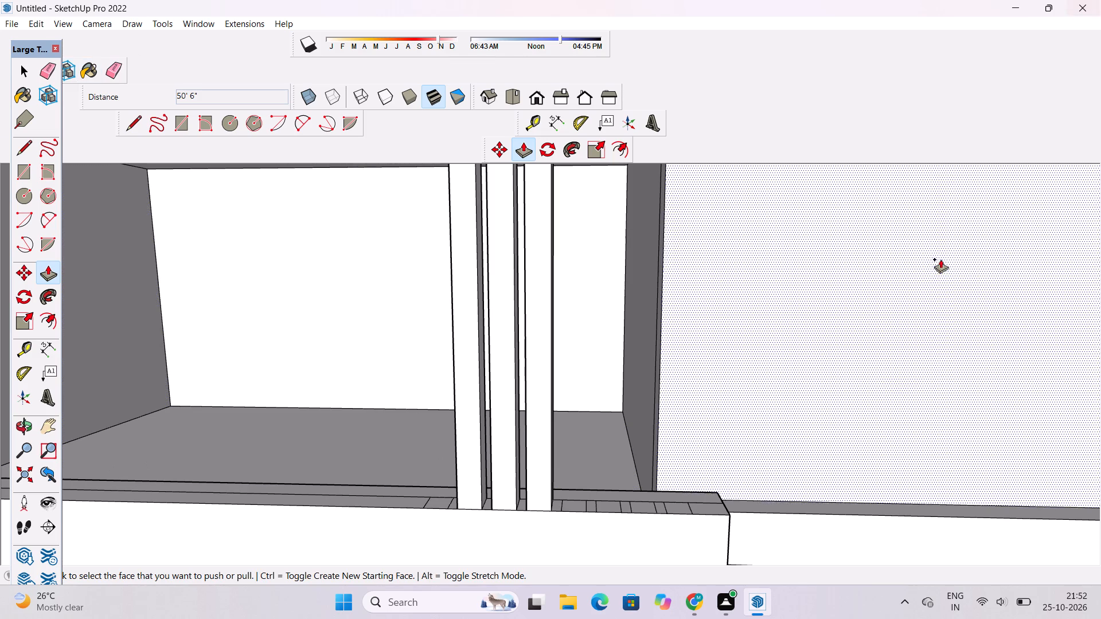
left_click(579, 504)
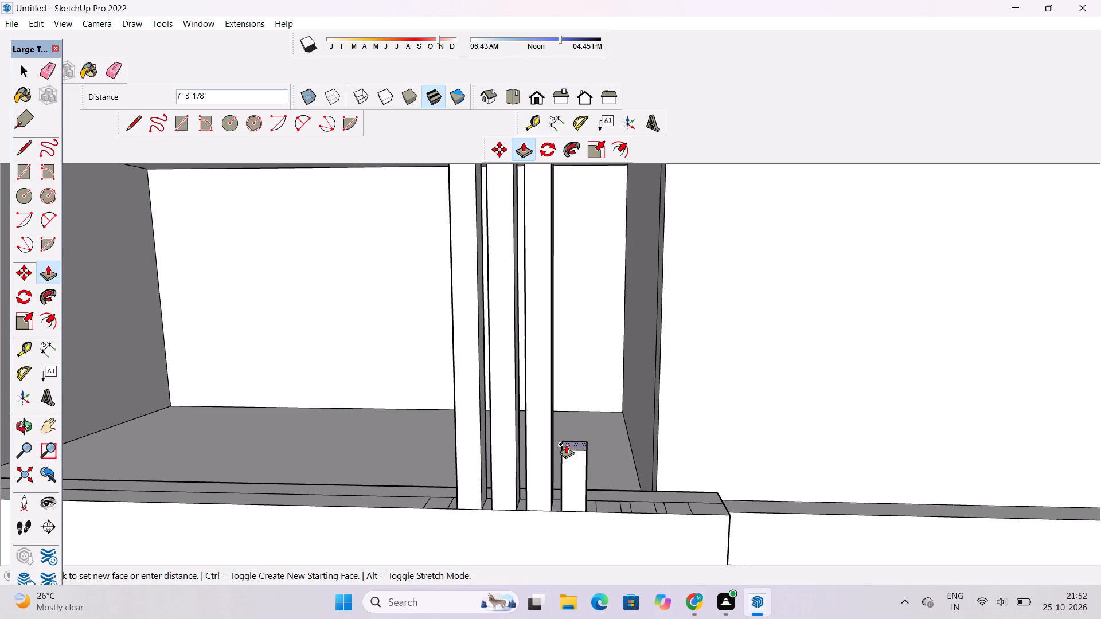
type("50'6\"")
key("Return")
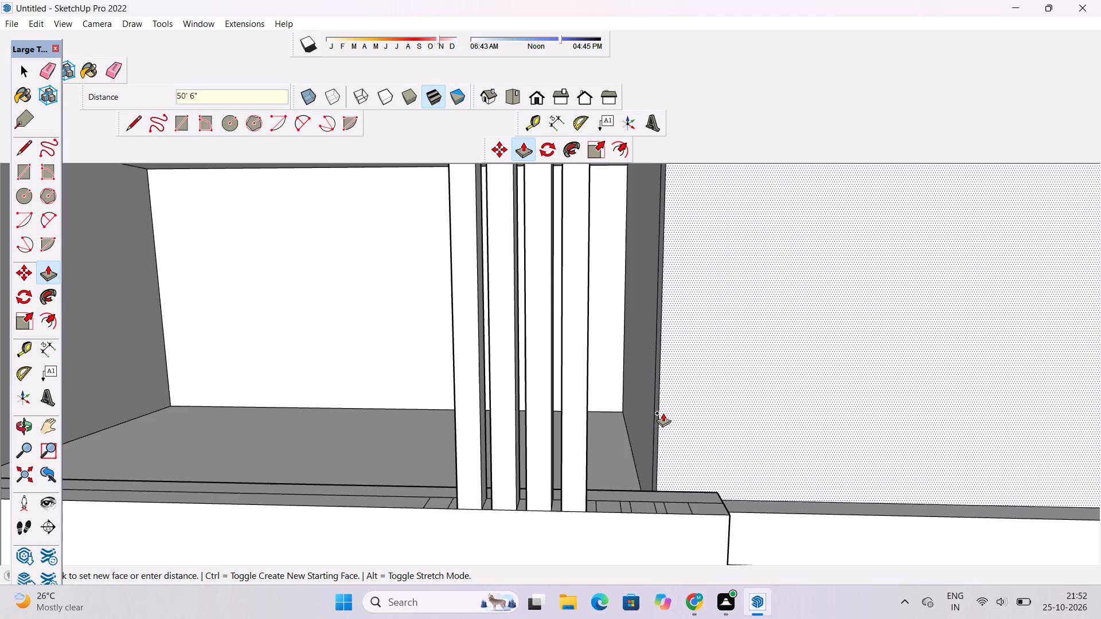
scroll(560, 484, "down", 1)
scroll(661, 490, "up", 5)
scroll(577, 523, "up", 1)
left_click(558, 516)
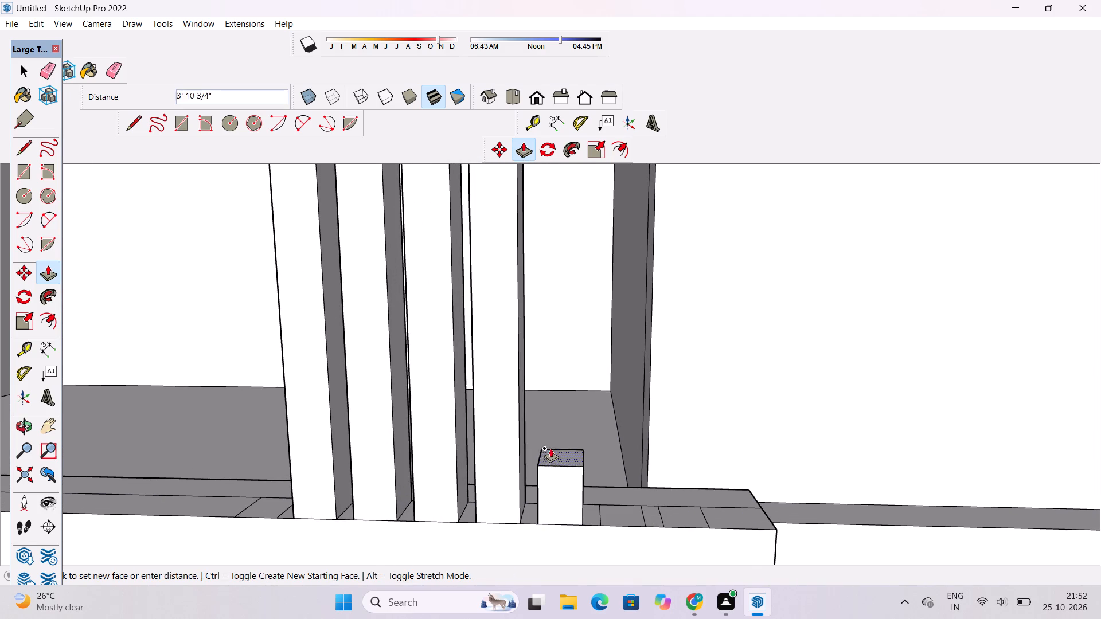
type("50'6\"")
key("Return")
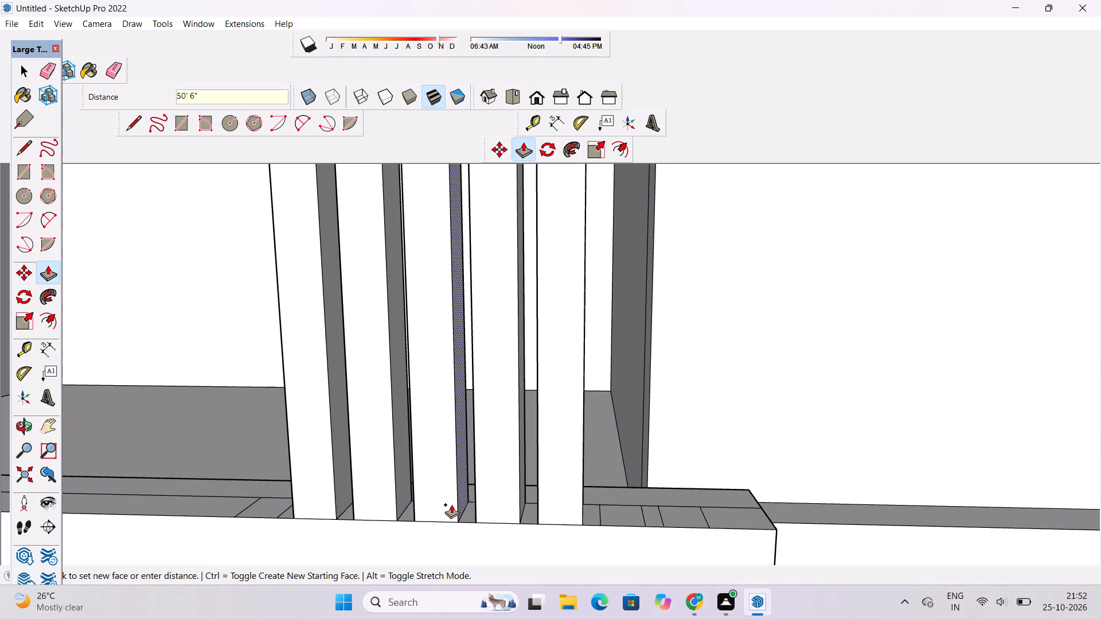
scroll(451, 504, "down", 1)
left_click(608, 510)
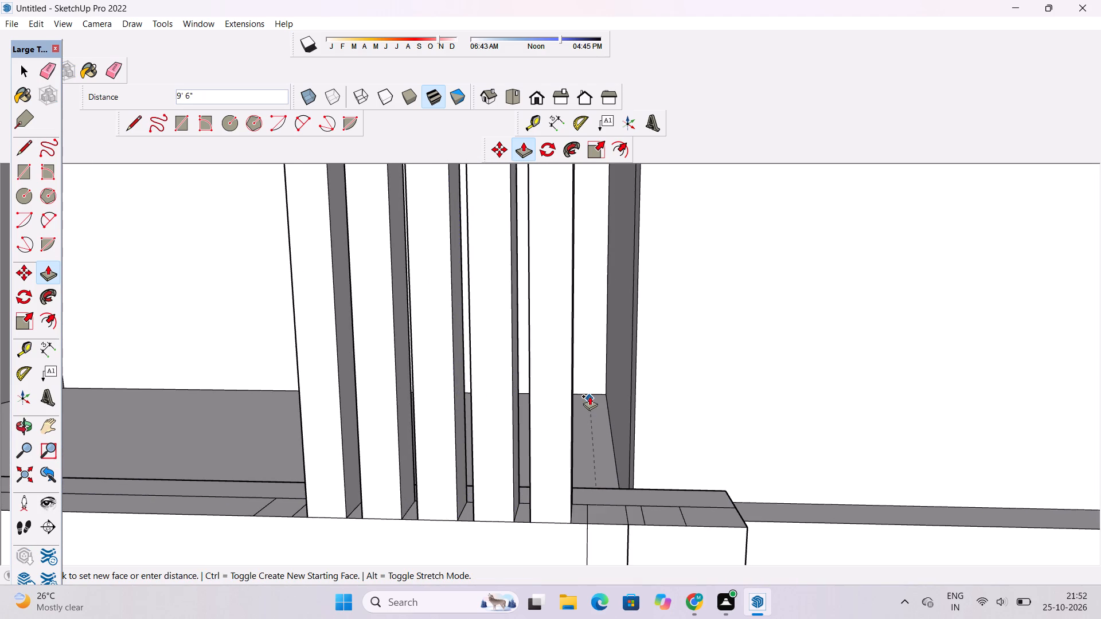
type("50'6\"")
key("Return")
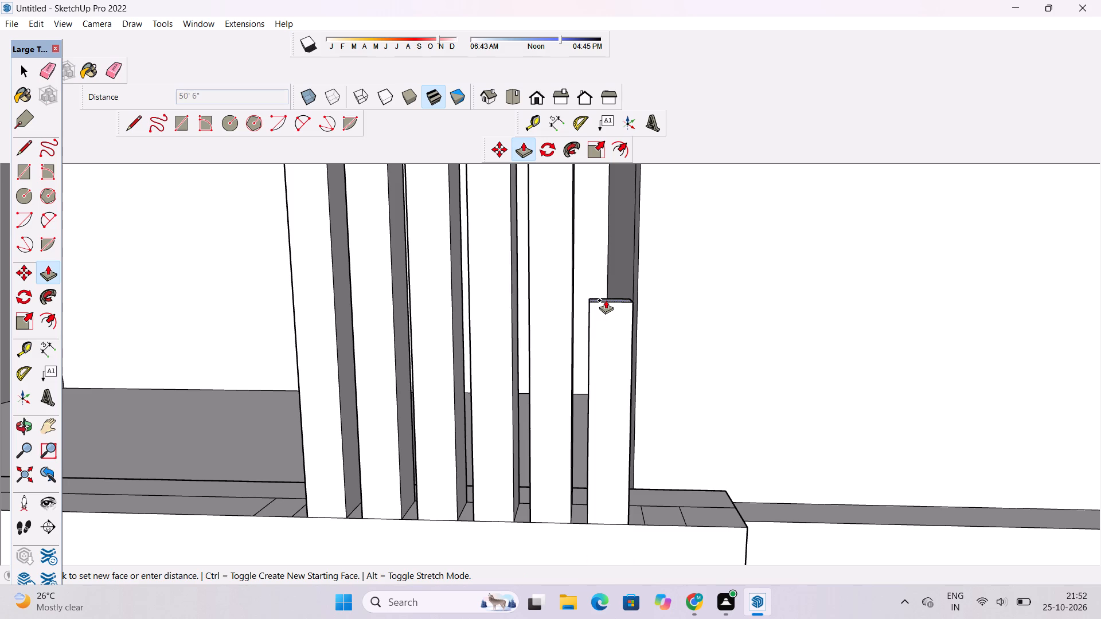
Push/Pull the last rectangle at the ledge's free end upwards 50' 6".
scroll(536, 311, "down", 5)
scroll(618, 435, "up", 4)
left_click(614, 450)
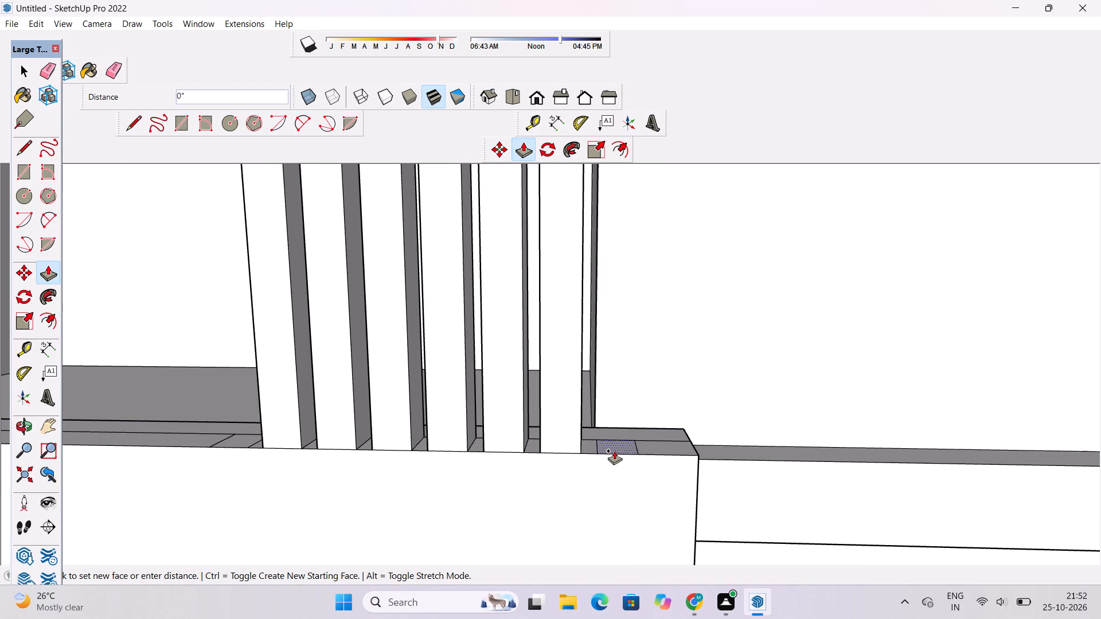
type("50'6\"")
key("Return")
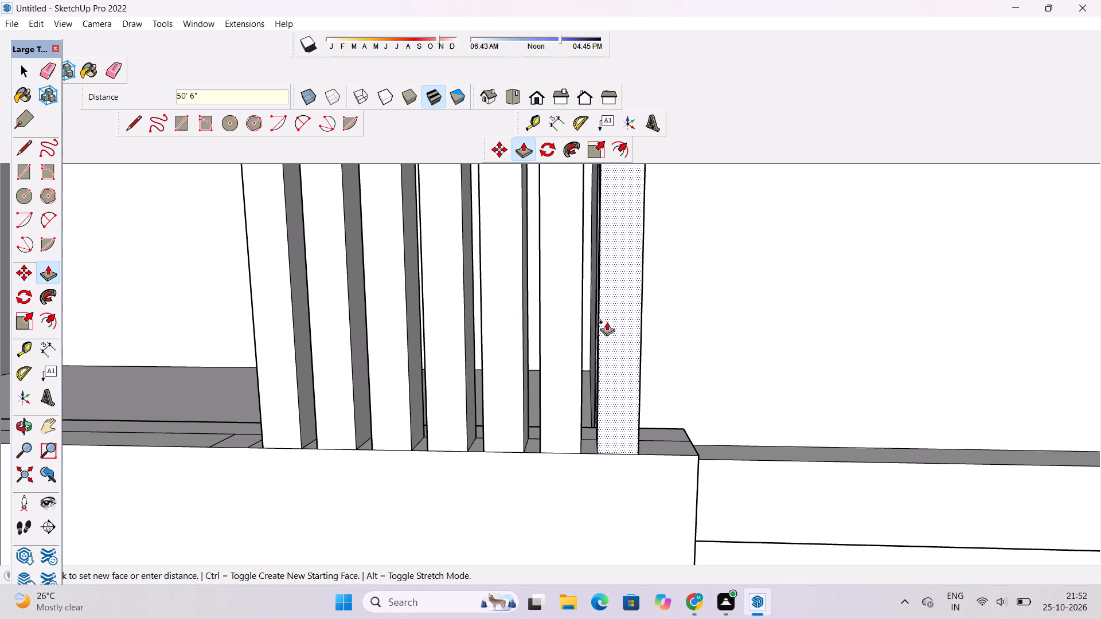
Examine the completed row of fins between the ledge and the slab above, within the whole facade and close up.
key("o")
scroll(603, 330, "down", 12)
left_click_drag(585, 398, 527, 396, "shift")
key("space")
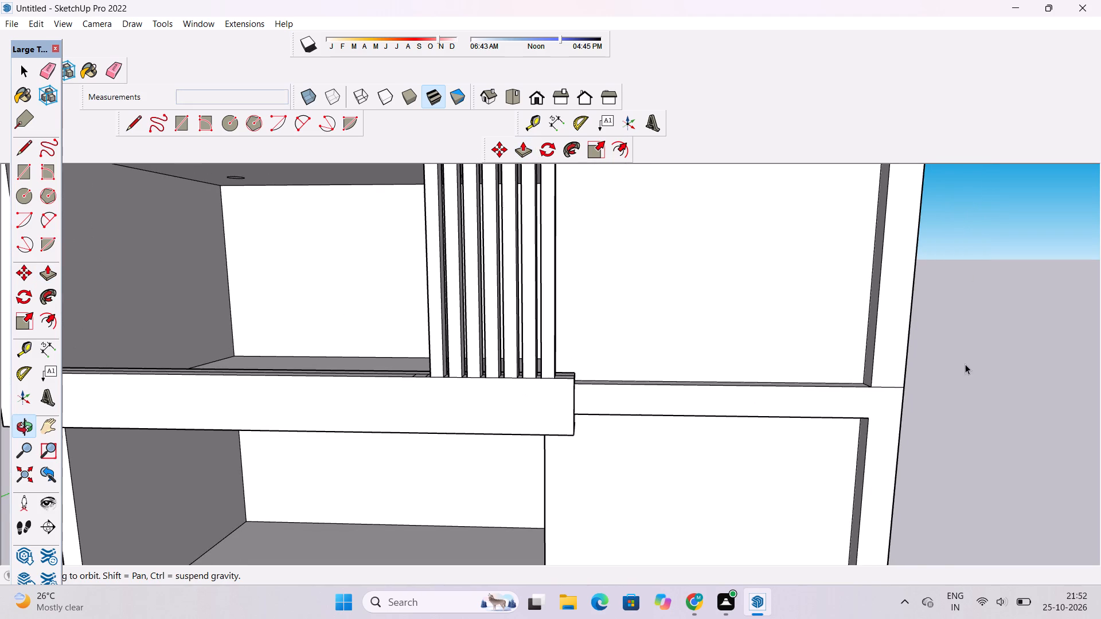
left_click(966, 364)
key("o")
scroll(597, 403, "down", 4)
left_click_drag(408, 397, 431, 417)
scroll(478, 403, "down", 2)
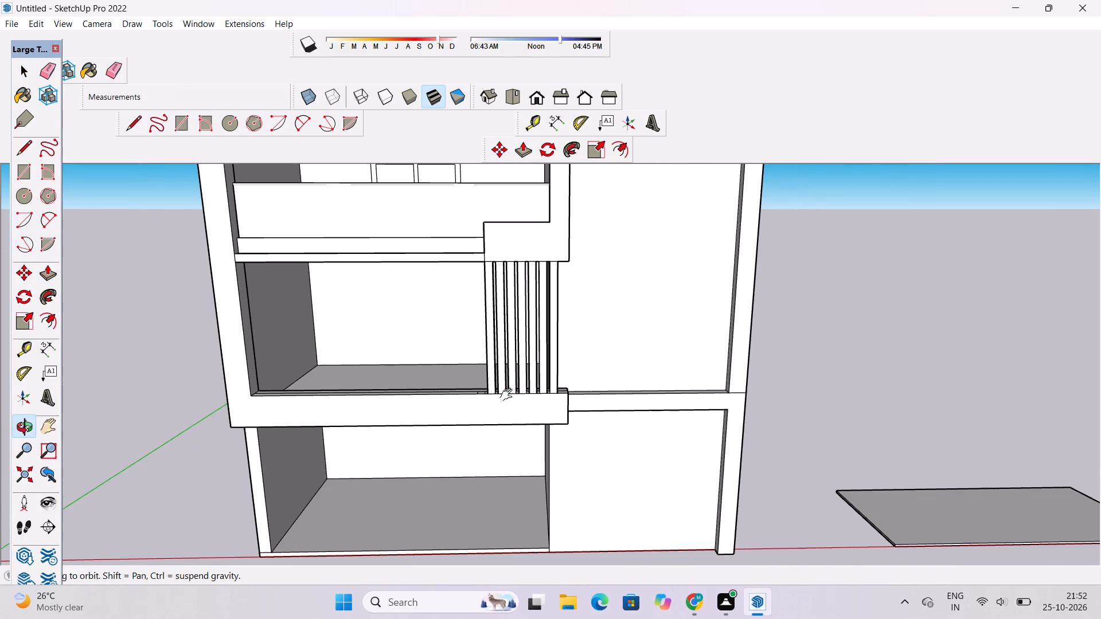
scroll(509, 394, "down", 4)
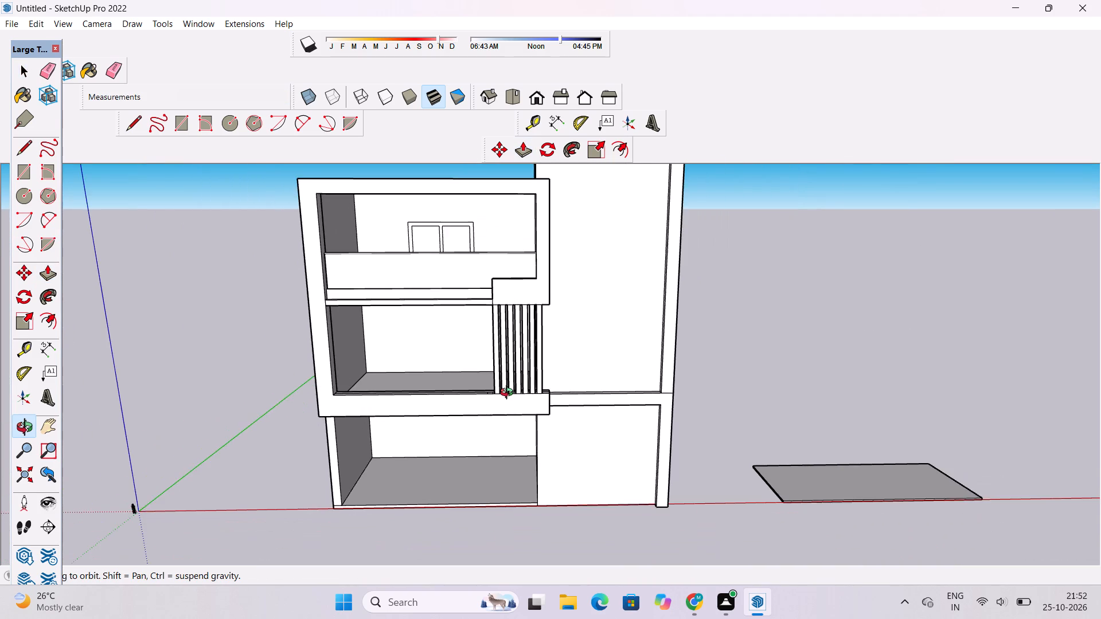
left_click_drag(536, 401, 498, 387, "shift")
scroll(482, 356, "down", 3)
scroll(487, 326, "up", 7)
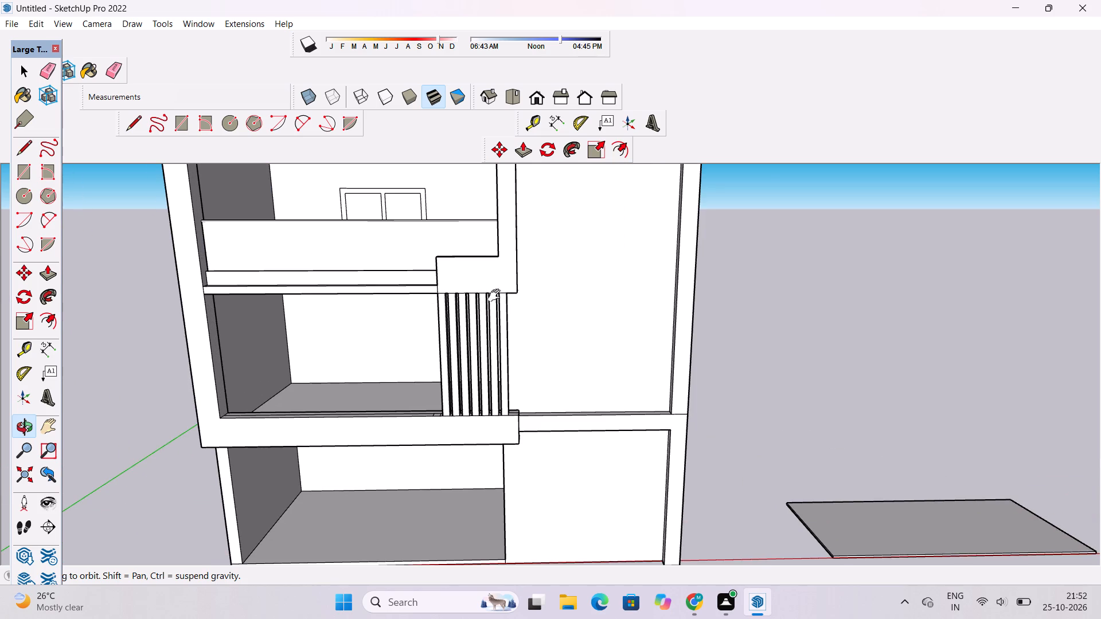
scroll(507, 322, "up", 2, "shift")
left_click_drag(458, 393, 520, 351, "shift")
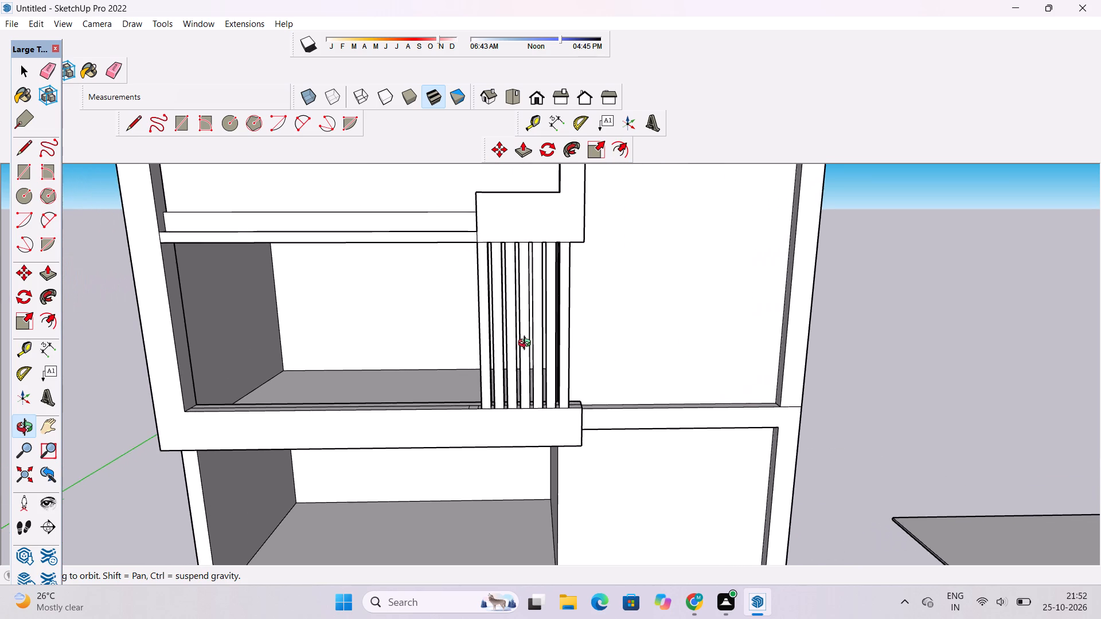
scroll(527, 344, "down", 3)
left_click_drag(522, 359, 526, 387, "shift")
scroll(509, 409, "up", 7)
left_click_drag(486, 416, 544, 439, "shift")
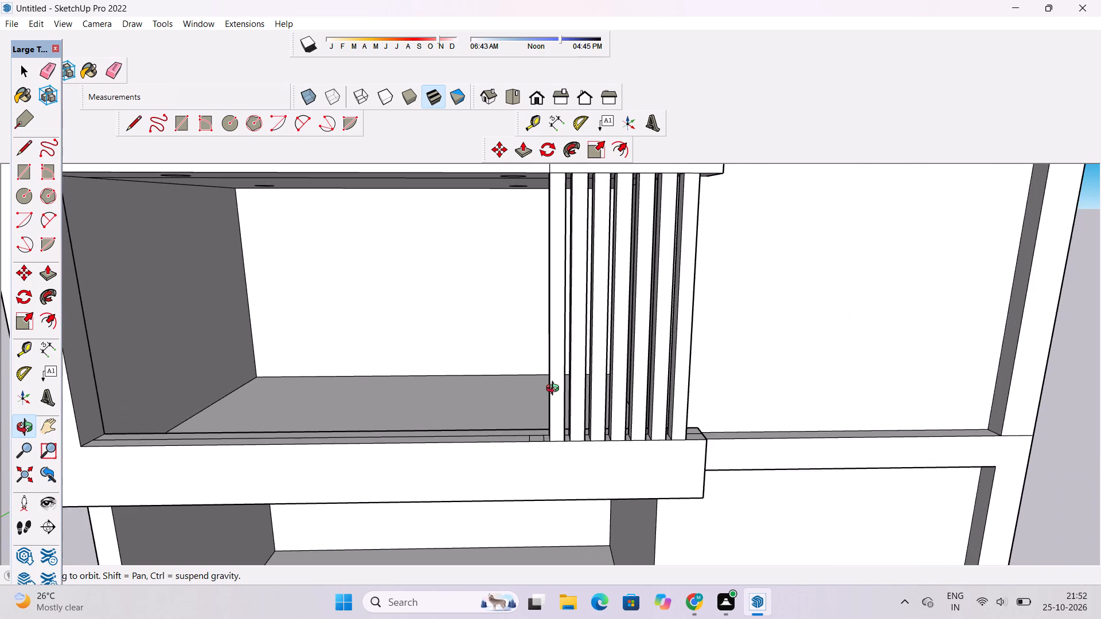
scroll(555, 389, "down", 4)
left_click_drag(537, 367, 529, 373, "shift")
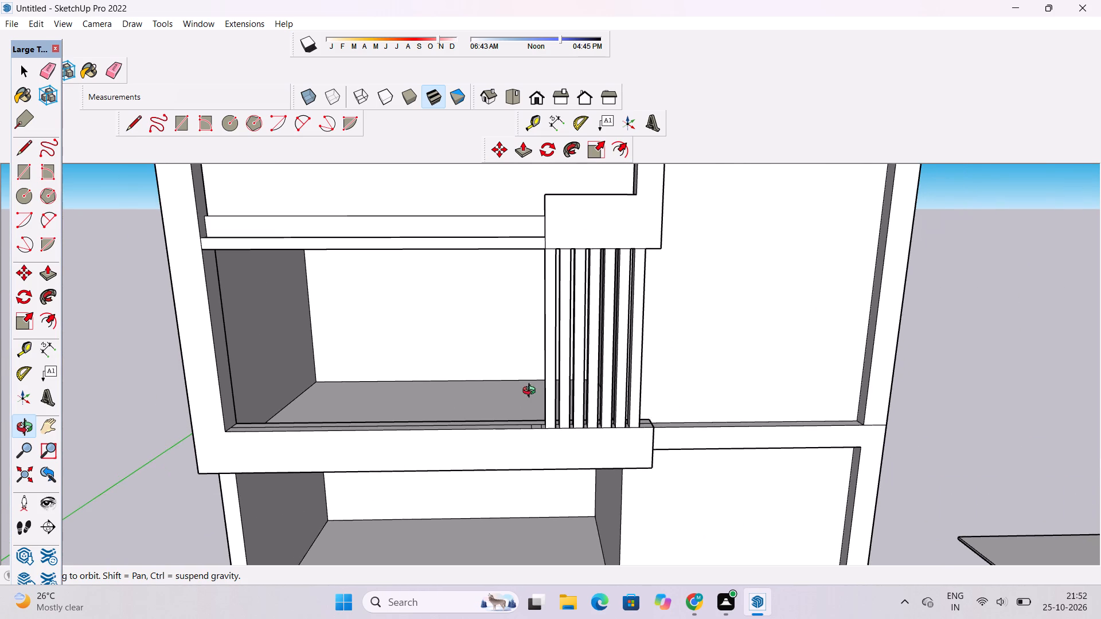
Erase the two leftover cross lines on the ledge beside the first fin, at the row's inner end.
scroll(526, 423, "up", 6)
left_click_drag(525, 457, 539, 429, "shift")
left_click_drag(542, 429, 553, 477)
scroll(557, 451, "up", 1)
left_click_drag(562, 439, 565, 471)
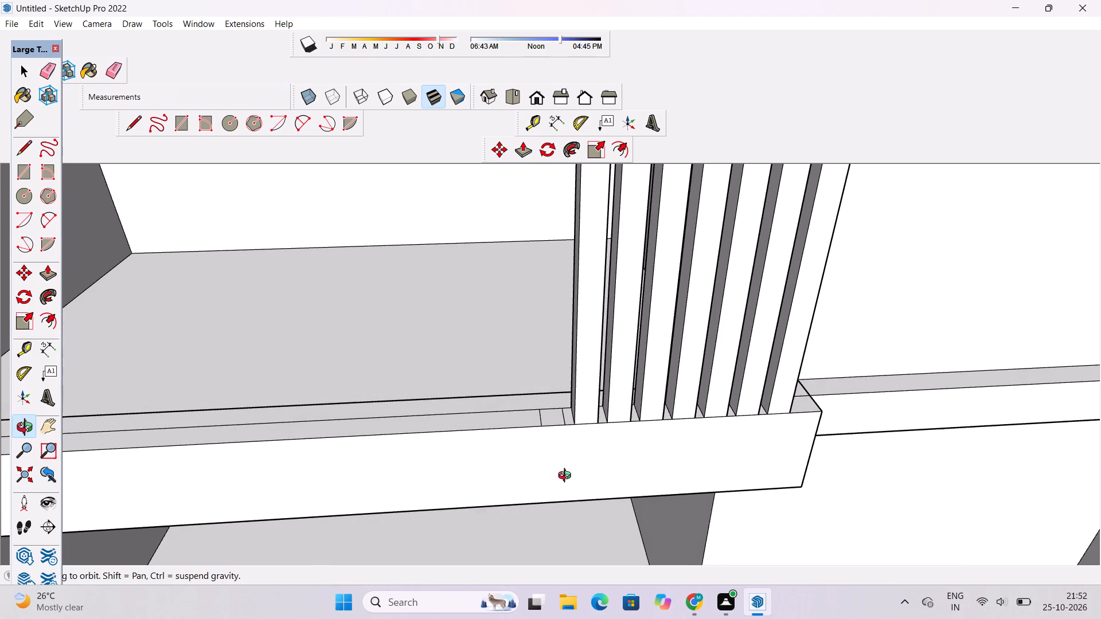
key("e")
scroll(550, 438, "up", 8)
left_click_drag(583, 394, 540, 405)
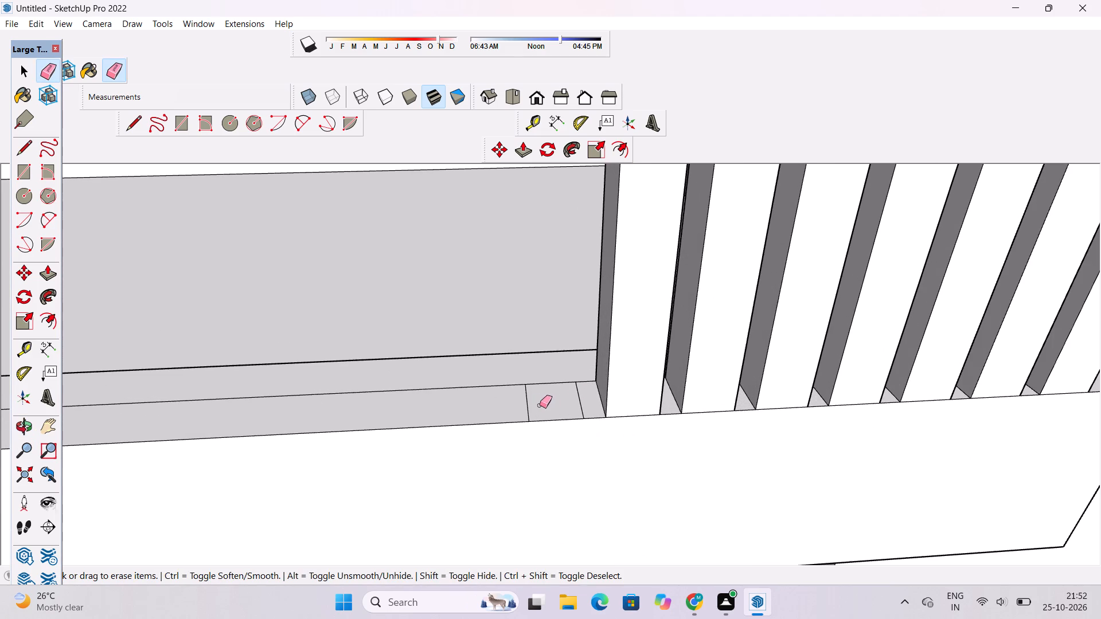
left_click_drag(540, 405, 521, 404)
scroll(610, 450, "down", 8)
Examine the ledge and fins from the front, from inside the balcony and from the side.
key("o")
scroll(583, 413, "down", 6)
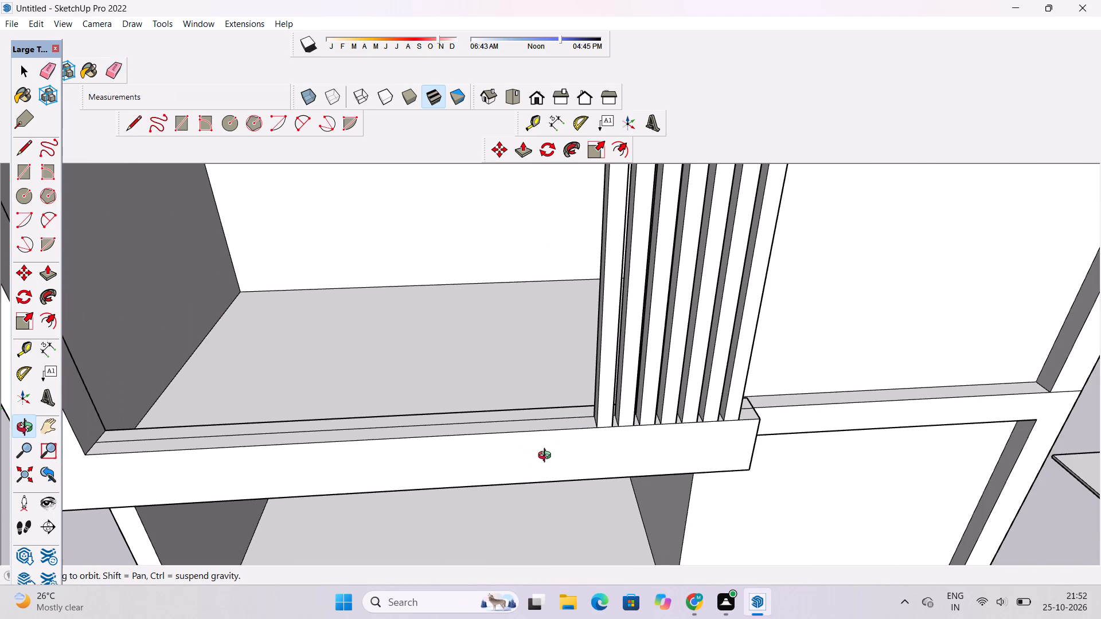
scroll(547, 457, "up", 6)
left_click_drag(513, 438, 512, 448, "shift")
scroll(512, 448, "down", 11)
left_click_drag(522, 437, 529, 447, "shift")
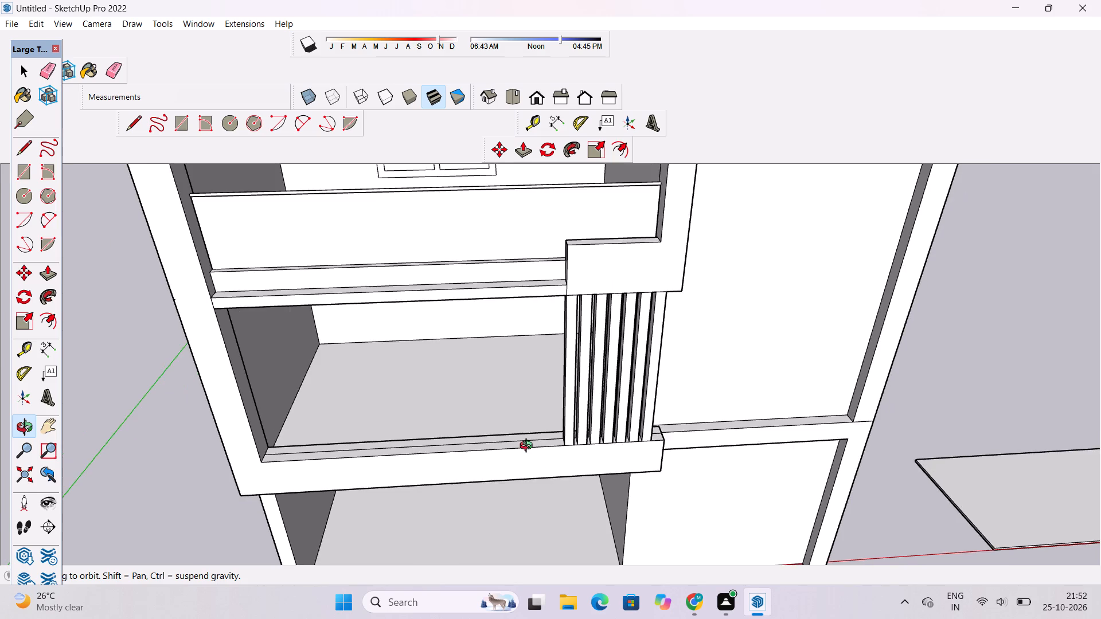
scroll(529, 447, "up", 4)
left_click_drag(485, 456, 710, 433)
scroll(587, 420, "up", 5)
left_click_drag(538, 428, 585, 432)
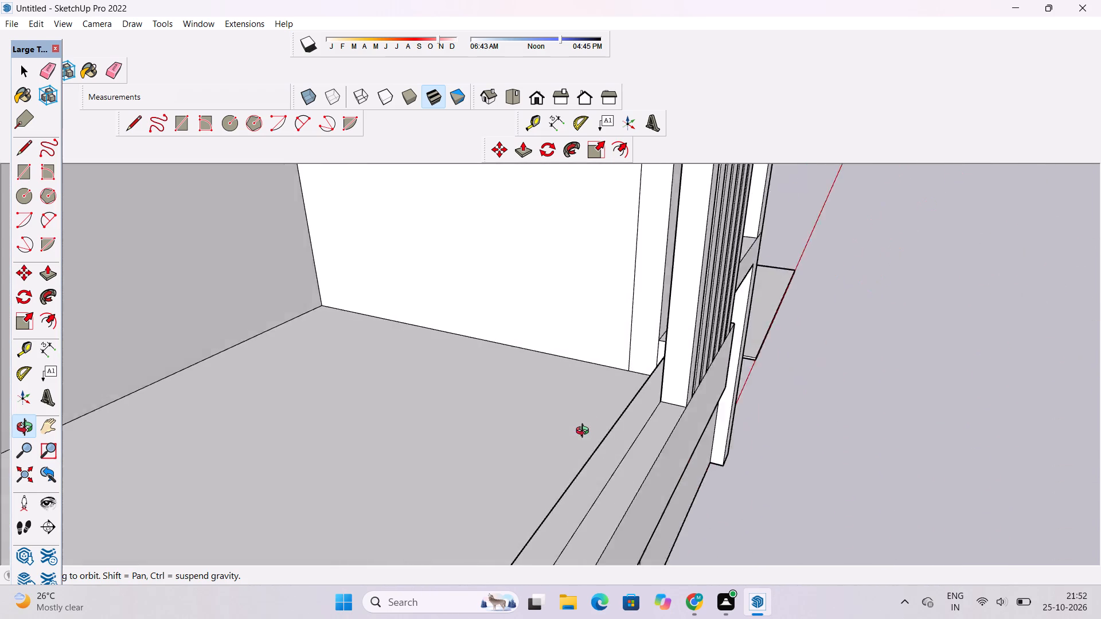
left_click_drag(585, 432, 591, 432)
scroll(604, 414, "up", 3)
left_click_drag(609, 407, 559, 417, "shift")
left_click_drag(559, 417, 638, 431)
left_click_drag(677, 339, 672, 374, "shift")
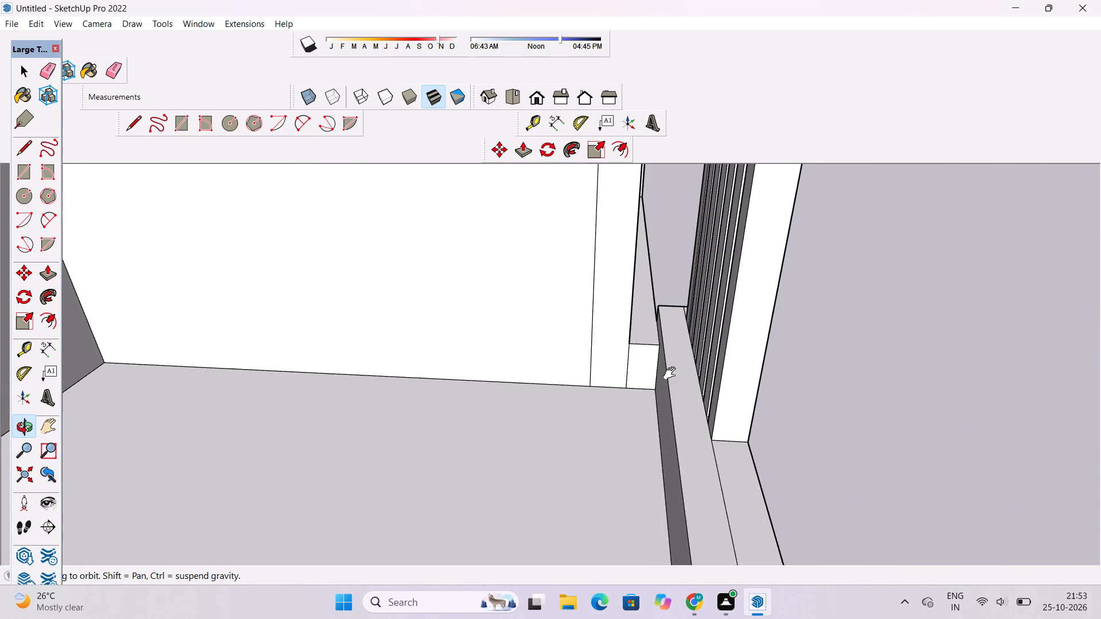
left_click_drag(672, 374, 672, 375, "shift")
left_click_drag(692, 359, 645, 362)
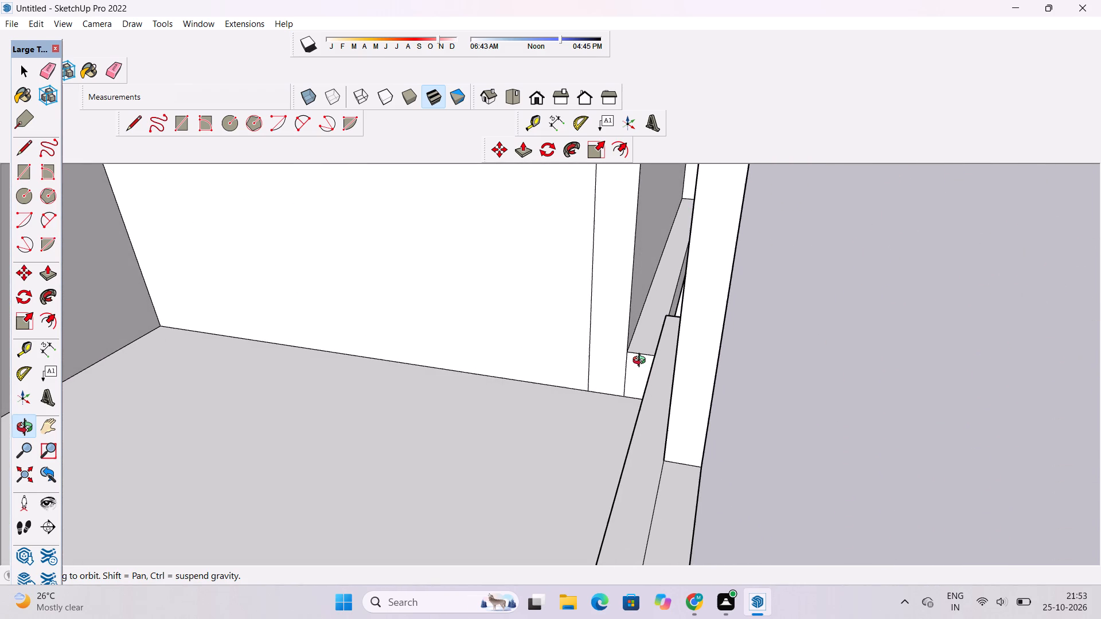
scroll(635, 362, "up", 2)
scroll(635, 362, "down", 3)
left_click_drag(635, 362, 642, 384, "shift")
left_click_drag(697, 369, 350, 419)
scroll(581, 340, "down", 6)
left_click_drag(711, 389, 698, 393, "shift")
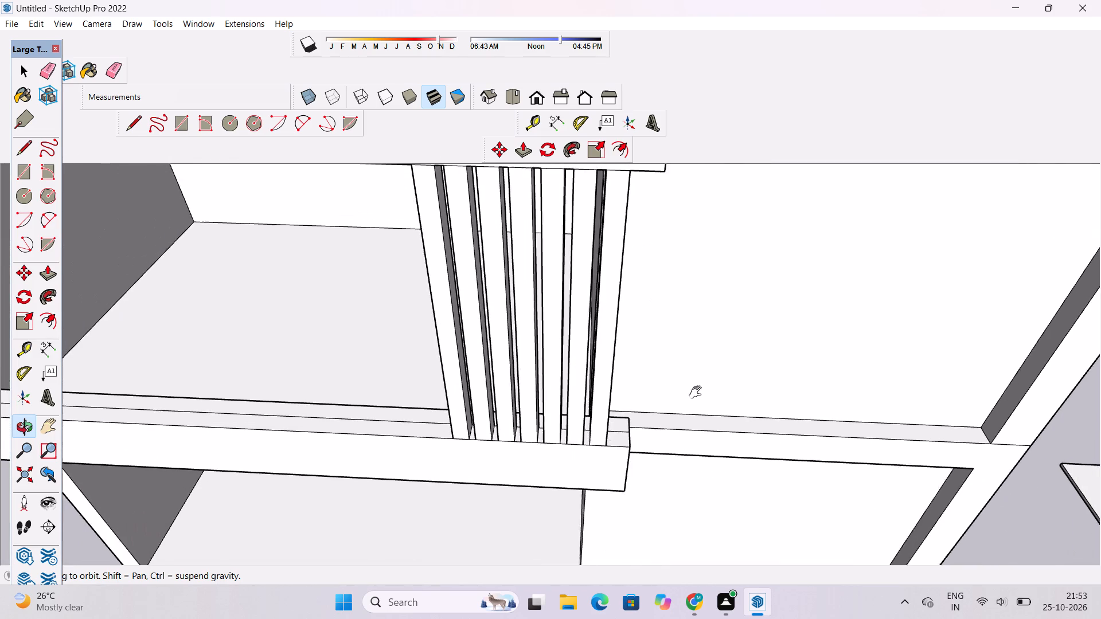
left_click_drag(698, 393, 665, 392, "shift")
scroll(665, 372, "down", 6)
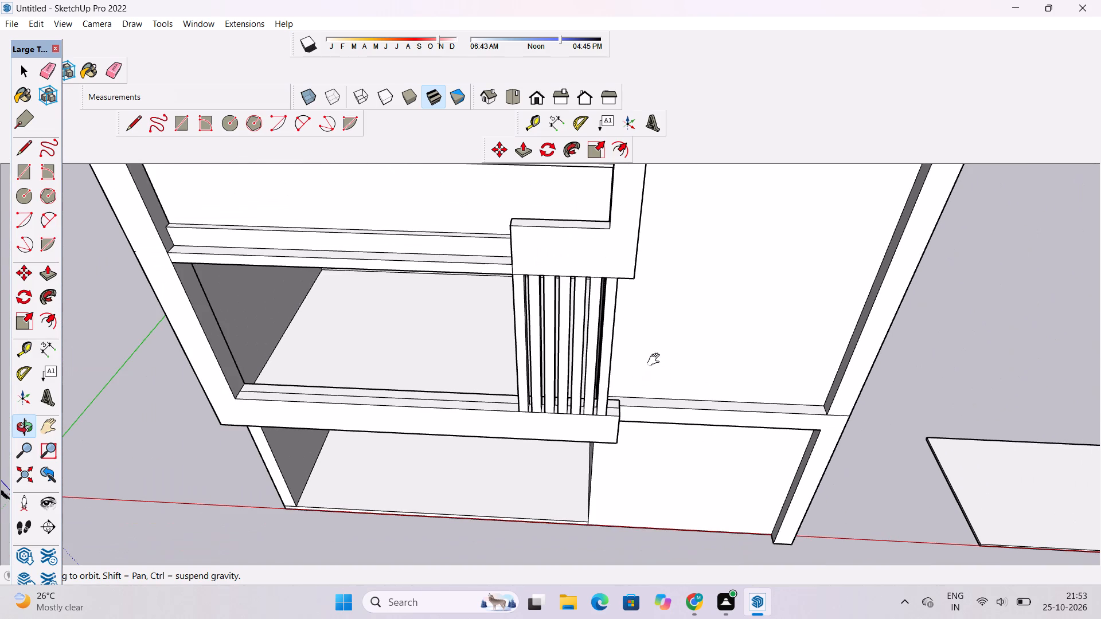
left_click_drag(656, 360, 665, 377, "shift")
scroll(606, 441, "up", 4)
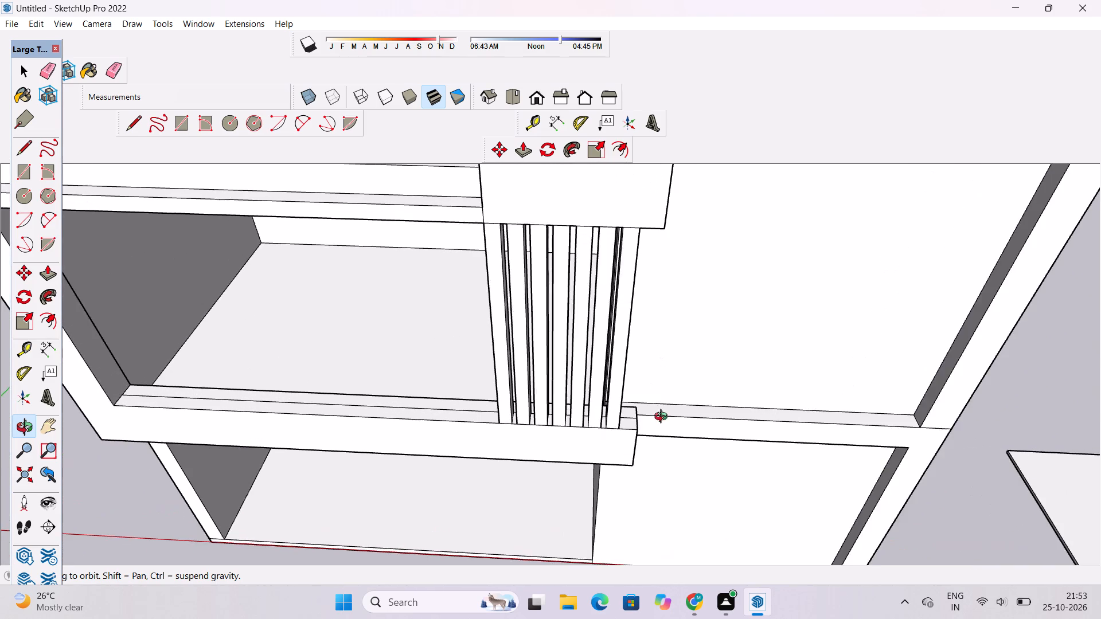
left_click_drag(663, 418, 585, 413)
left_click_drag(603, 418, 611, 398, "shift")
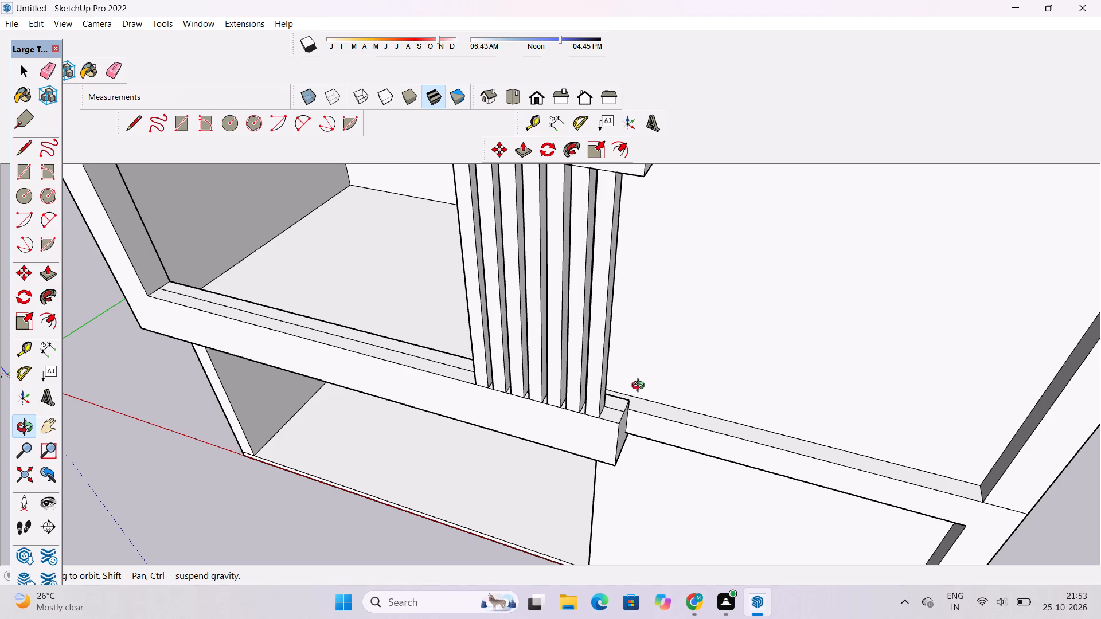
Place a guide 7' from the wall corner across the floor-level band behind the ledge's free end, through the ledge's corner.
scroll(641, 381, "down", 5)
left_click_drag(695, 410, 509, 432)
scroll(583, 432, "up", 1)
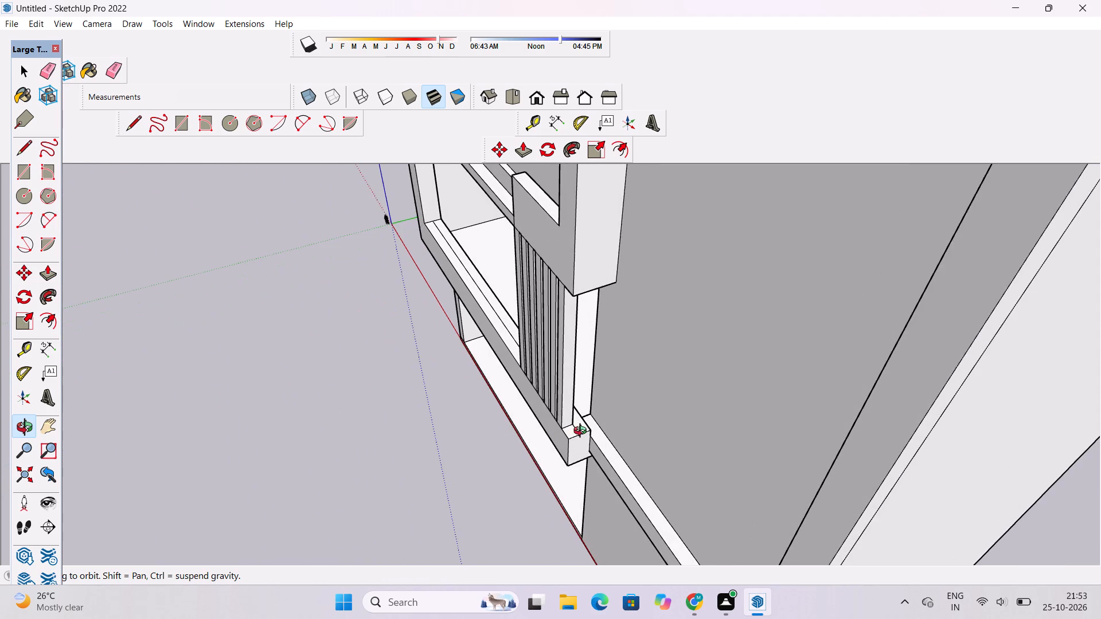
left_click_drag(583, 432, 587, 442)
scroll(598, 443, "up", 8)
left_click_drag(621, 441, 603, 454, "shift")
scroll(599, 472, "up", 6)
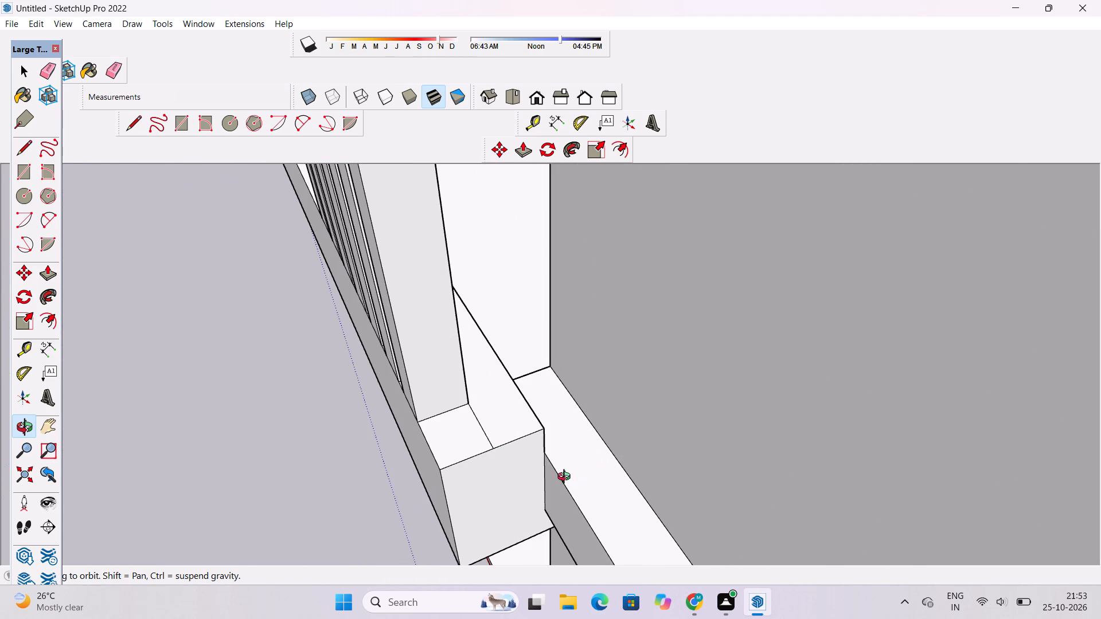
left_click_drag(571, 475, 578, 454, "shift")
left_click_drag(575, 453, 556, 449)
key("t")
scroll(546, 397, "up", 4)
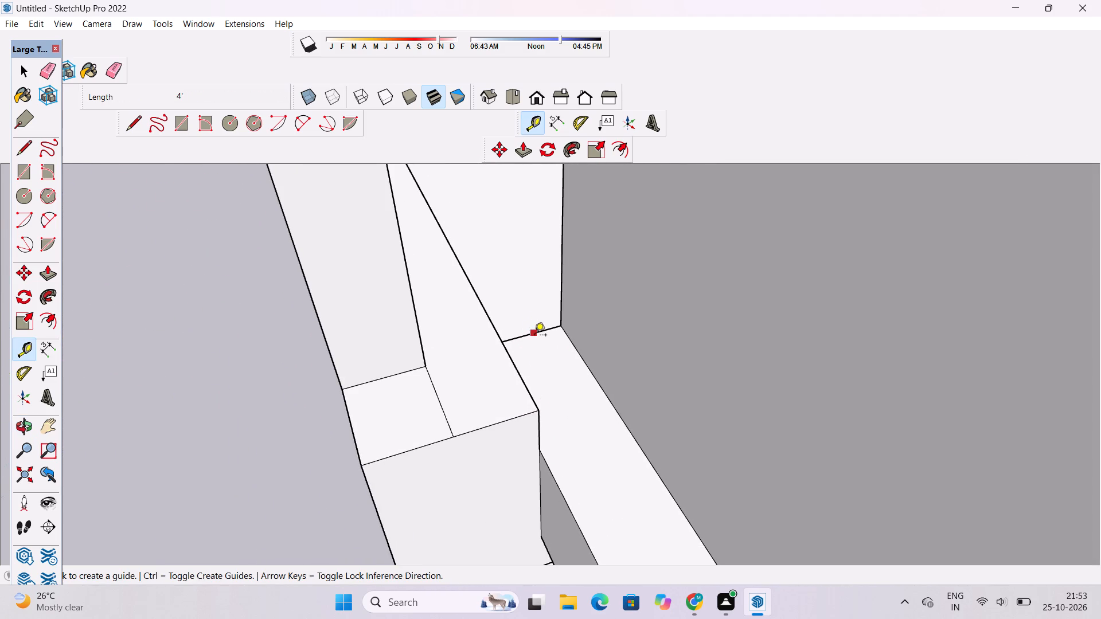
left_click(534, 336)
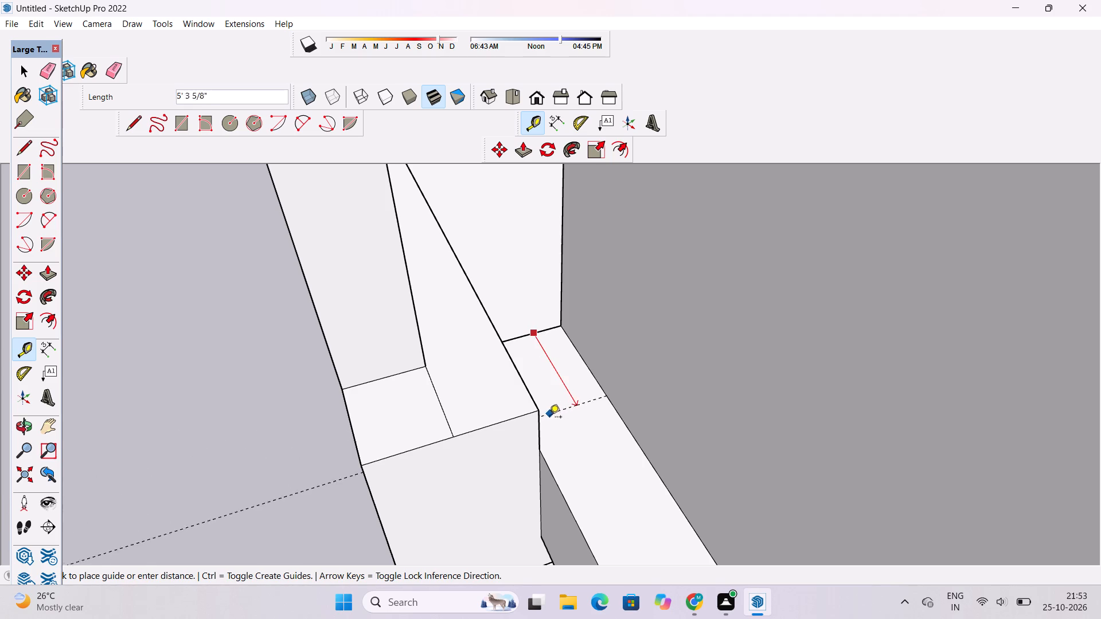
left_click(542, 451)
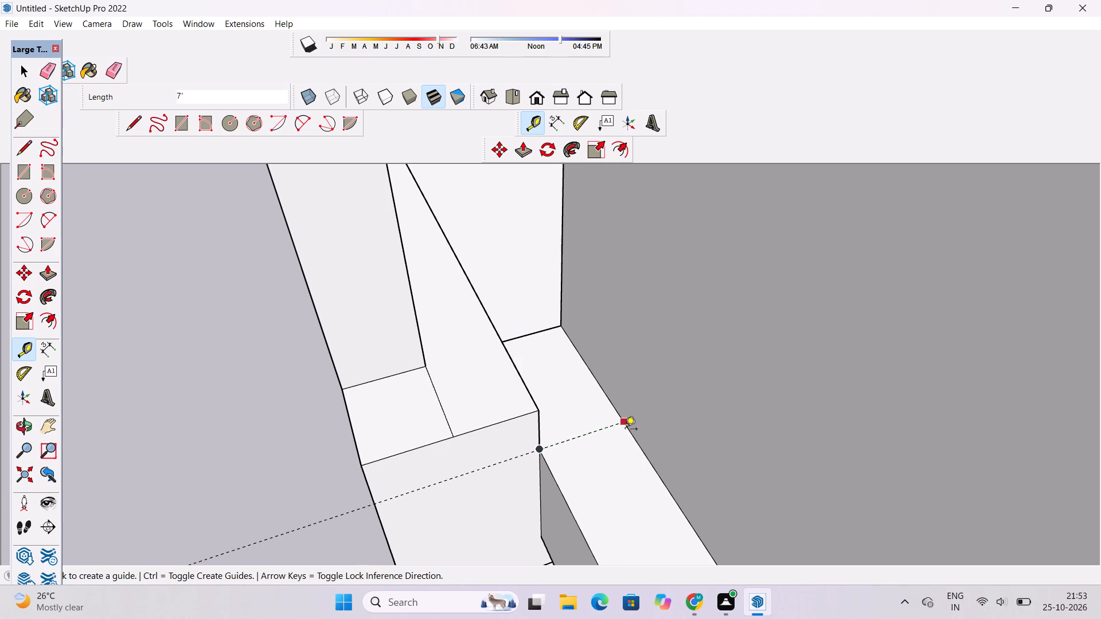
Draw a 4' line along the guide, across the band behind the ledge's free end.
key("l")
left_click(536, 453)
left_click(624, 418)
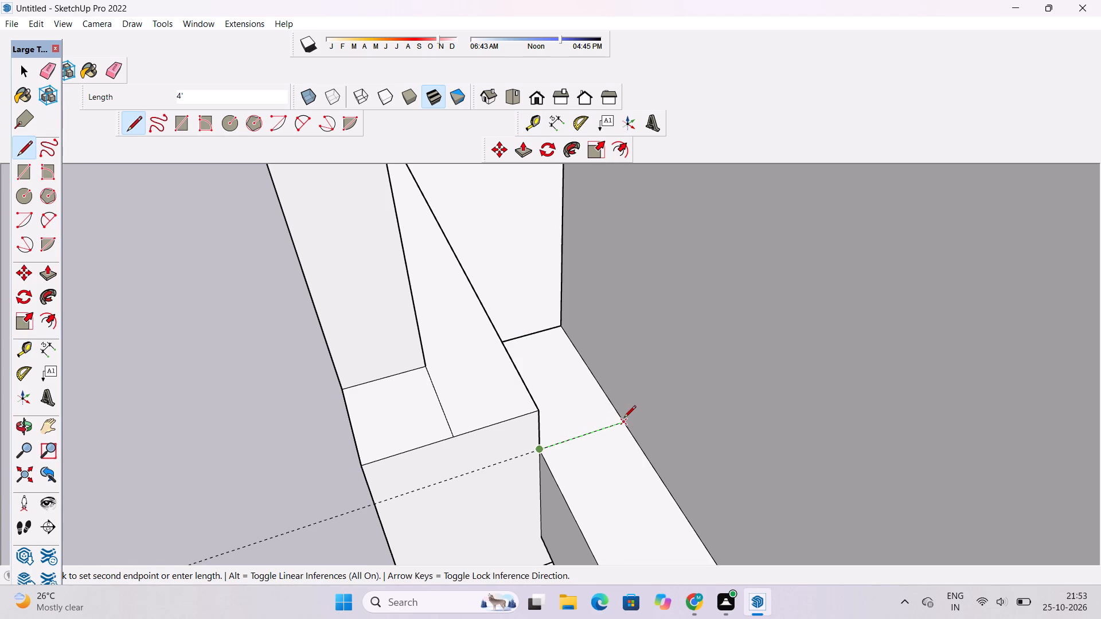
Erase the guide and the short line on the ledge top between the last fin and the ledge's end.
key("space")
key("e")
left_click_drag(481, 458, 481, 472)
scroll(542, 497, "down", 5)
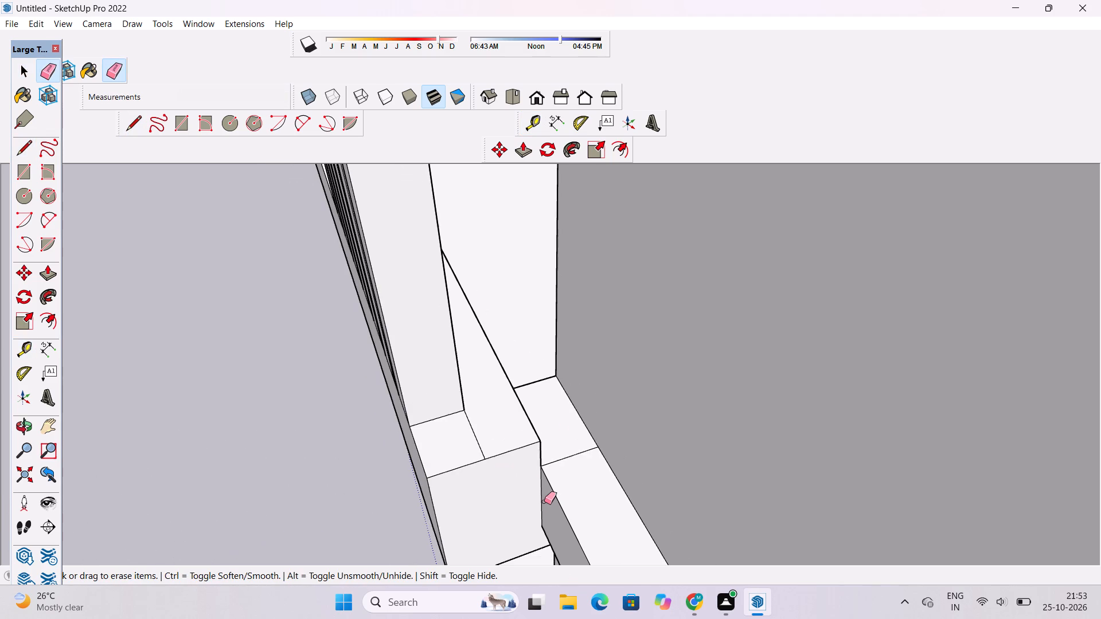
left_click_drag(475, 416, 475, 434)
scroll(478, 433, "down", 5)
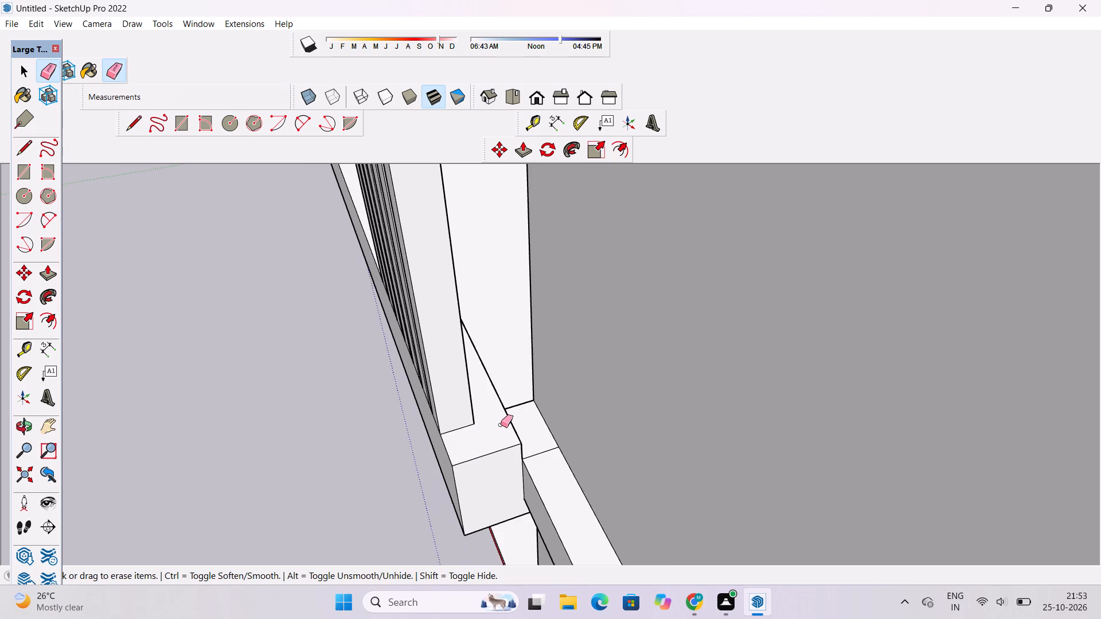
Draw a line across the ledge top from the last fin's inner base corner to the ledge's back edge.
scroll(497, 414, "up", 4)
key("o")
left_click_drag(534, 465, 510, 467)
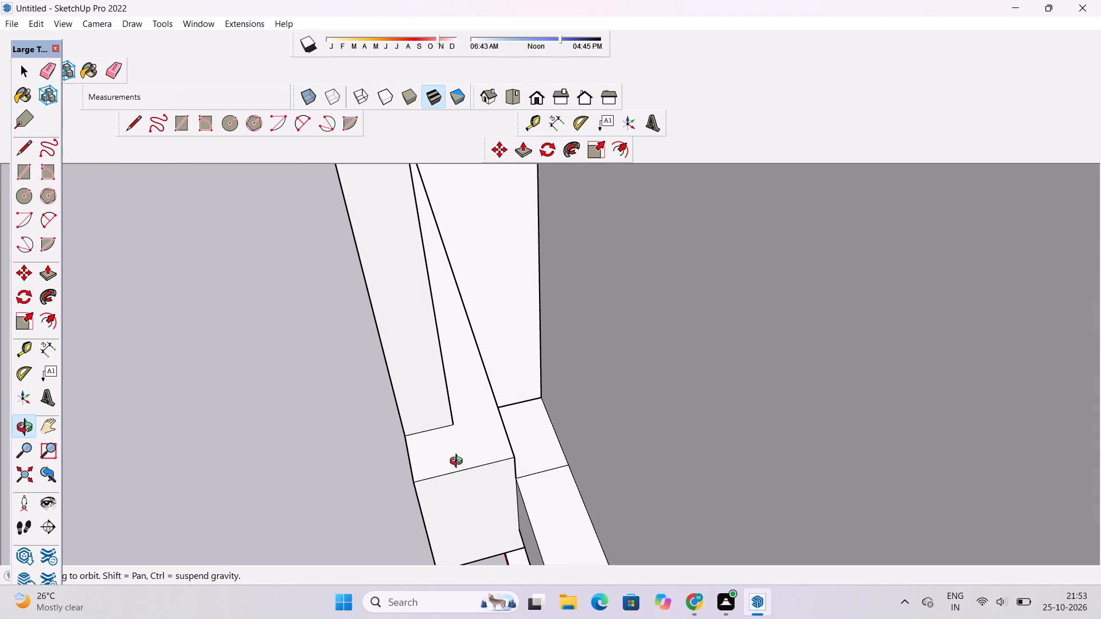
scroll(492, 453, "down", 1)
left_click_drag(463, 429, 480, 449, "shift")
left_click_drag(481, 449, 507, 451)
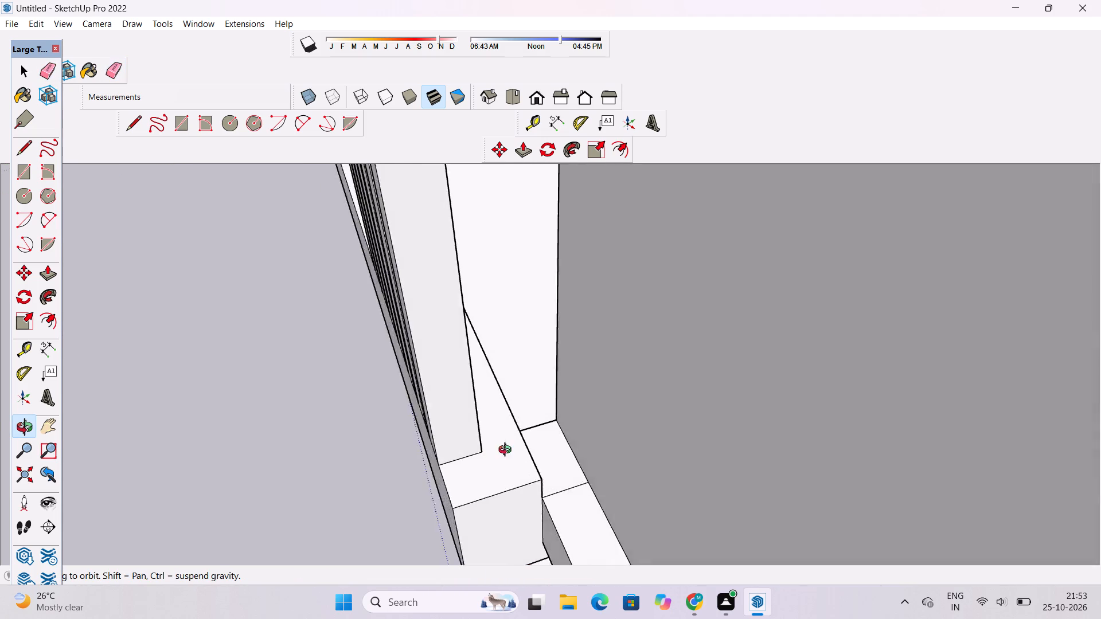
left_click_drag(507, 451, 662, 410)
left_click_drag(611, 398, 505, 421)
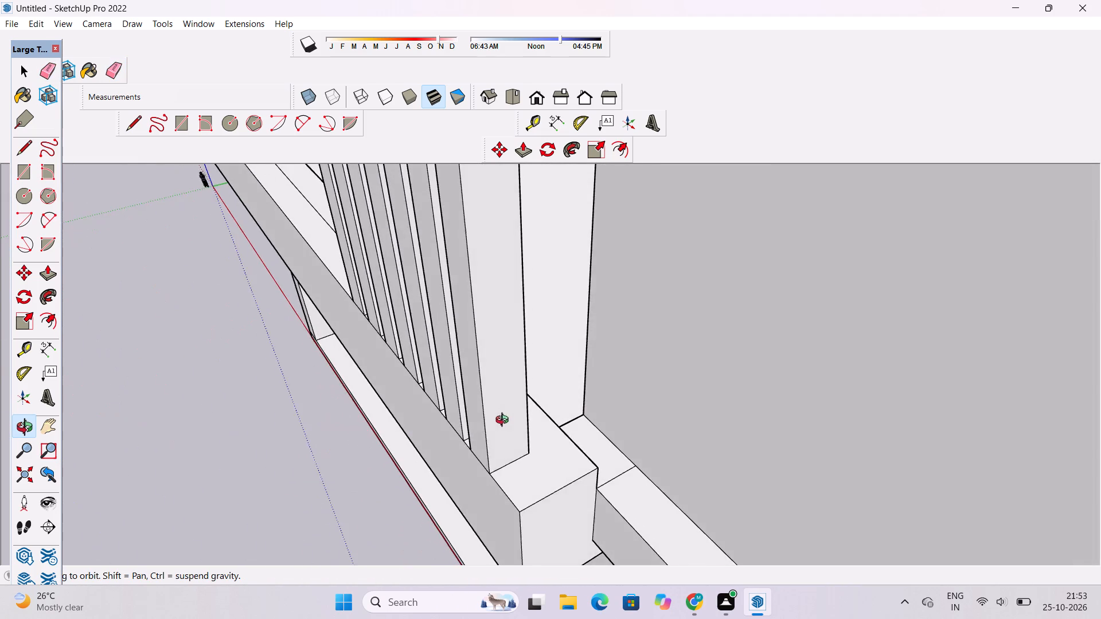
left_click_drag(501, 449, 531, 417, "shift")
left_click_drag(558, 423, 468, 428)
scroll(474, 424, "down", 1)
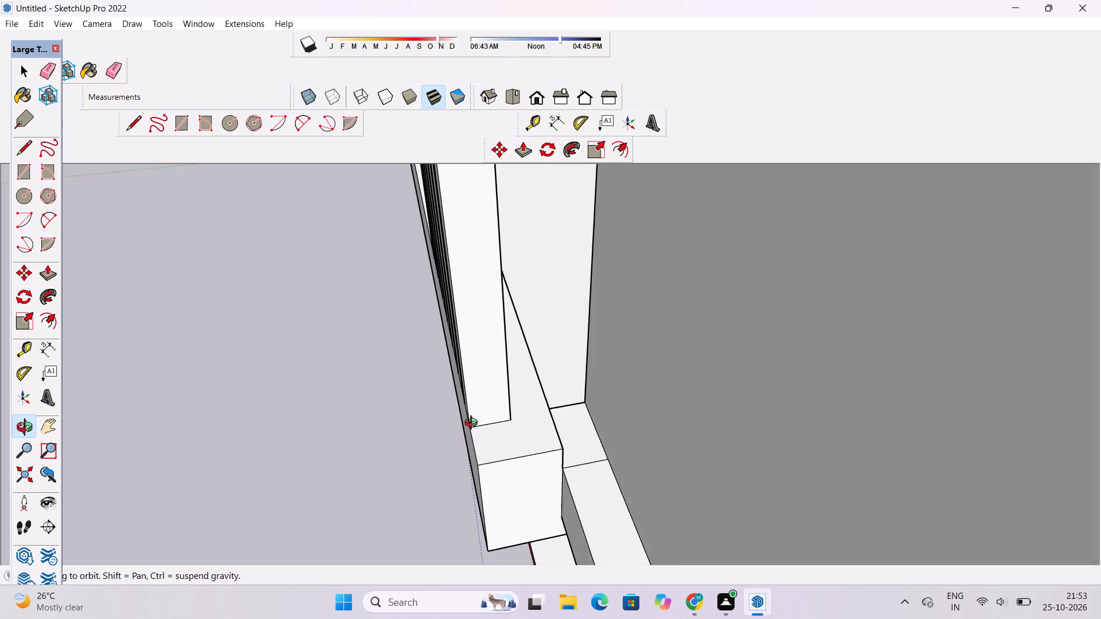
left_click_drag(491, 416, 498, 425, "shift")
left_click_drag(556, 430, 528, 432)
scroll(522, 430, "up", 1)
left_click_drag(522, 429, 521, 436, "shift")
left_click(521, 437)
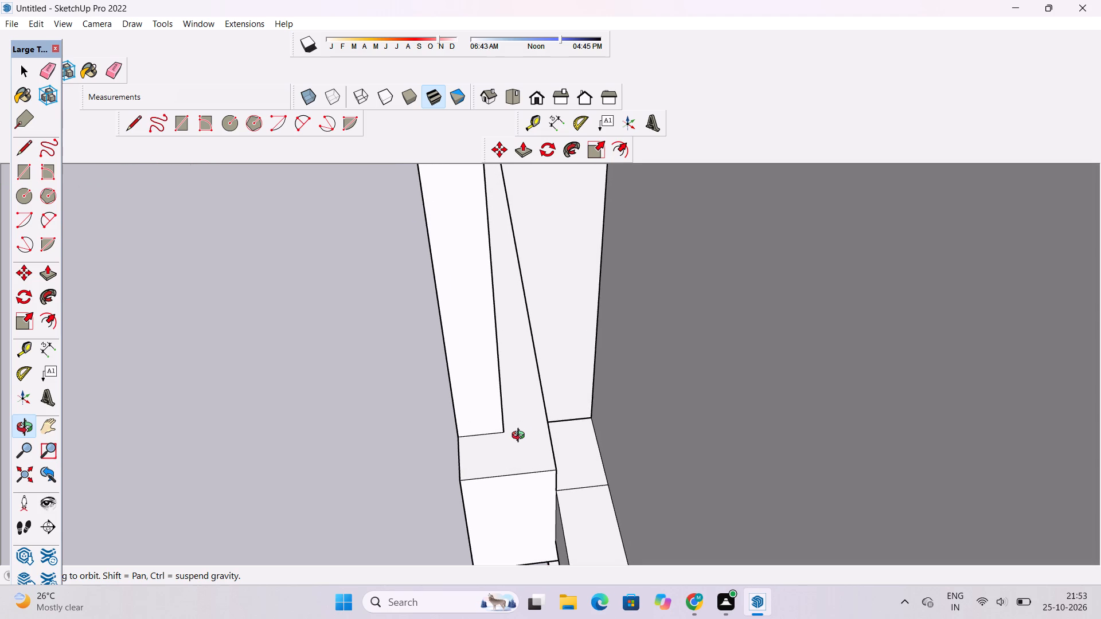
key("l")
scroll(517, 426, "up", 4)
left_click(496, 436)
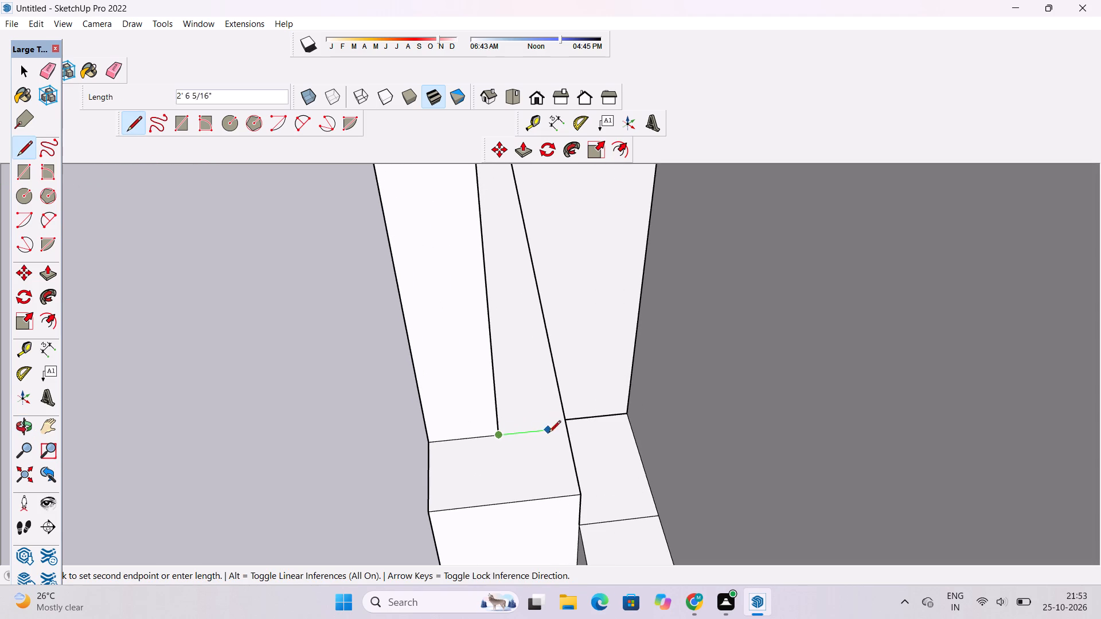
left_click(568, 432)
scroll(568, 432, "down", 5)
key("o")
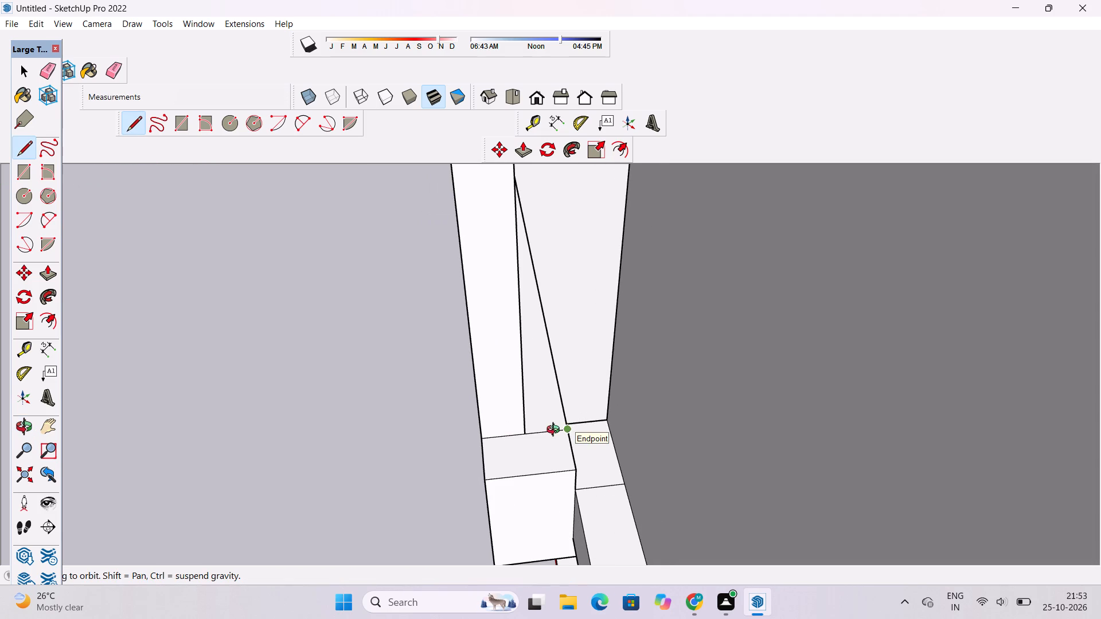
Draw a 3' 6" line across the ledge top from the last fin's far base corner to the ledge's back edge.
scroll(552, 421, "down", 2)
left_click_drag(551, 421, 548, 454, "shift")
left_click_drag(546, 455, 546, 448)
scroll(546, 444, "down", 1)
left_click_drag(546, 441, 538, 460, "shift")
left_click_drag(537, 463, 534, 467)
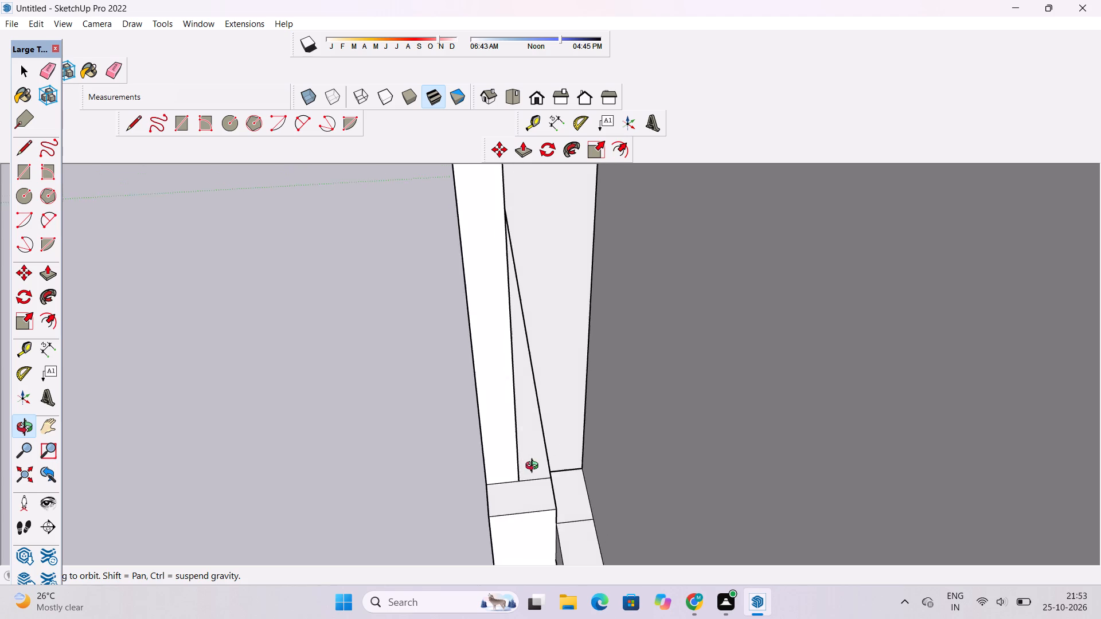
left_click_drag(534, 467, 521, 477)
scroll(516, 478, "up", 3)
left_click_drag(521, 469, 507, 477, "shift")
scroll(494, 478, "up", 3)
left_click_drag(498, 472, 491, 478, "shift")
left_click_drag(490, 479, 453, 485)
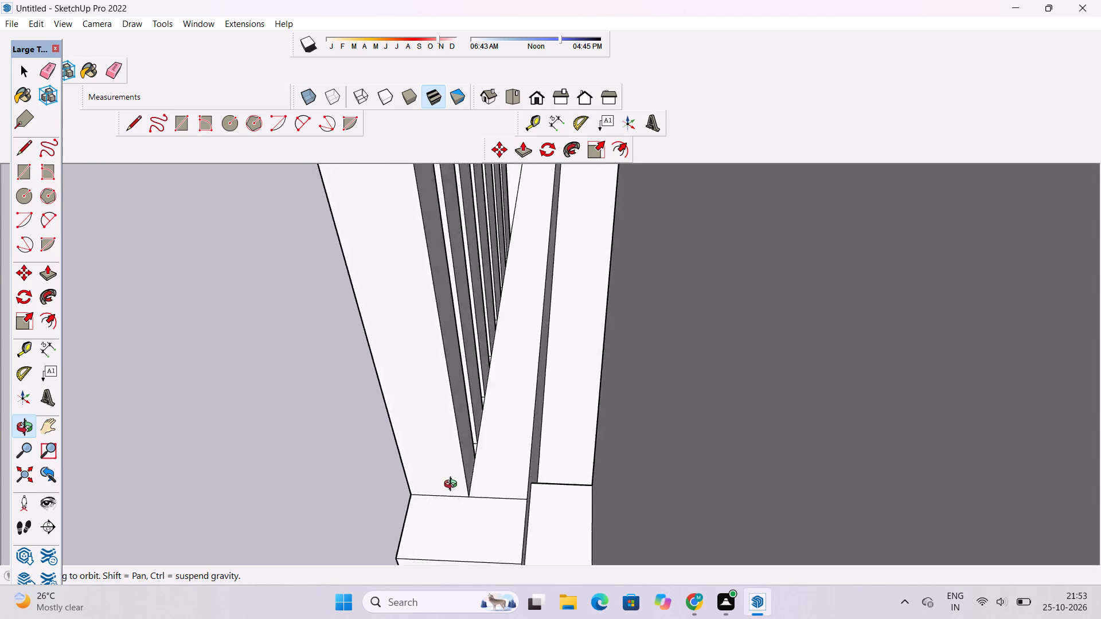
left_click_drag(453, 485, 442, 487)
left_click_drag(430, 488, 561, 467)
scroll(569, 456, "down", 5)
left_click_drag(483, 462, 669, 401, "shift")
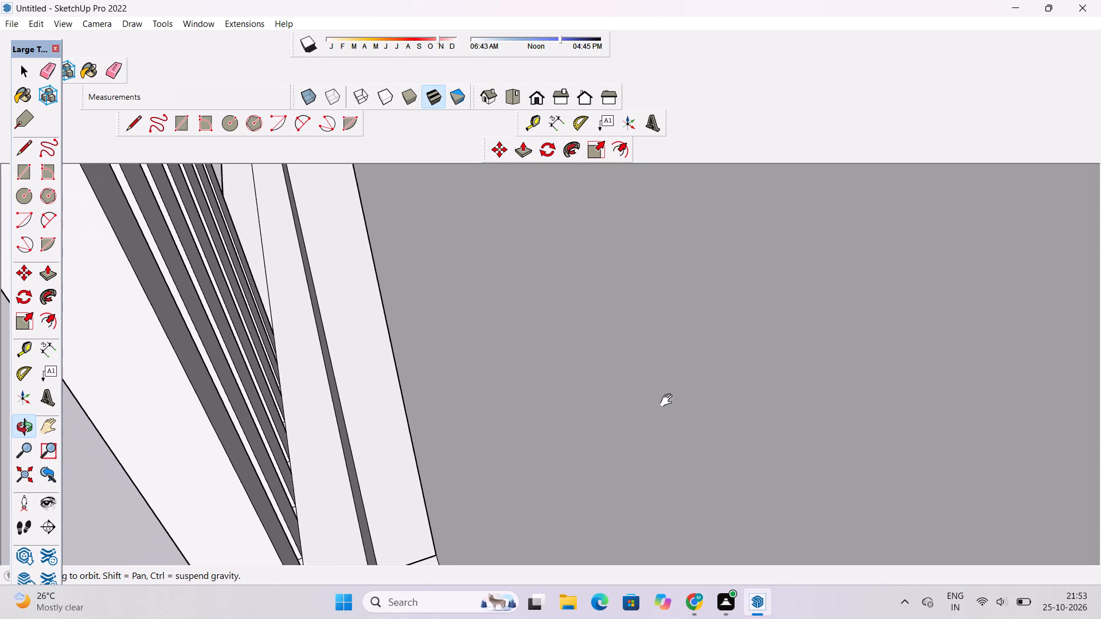
left_click_drag(669, 401, 668, 401, "shift")
scroll(677, 392, "down", 13)
left_click_drag(620, 414, 753, 264, "shift")
scroll(759, 258, "down", 10)
left_click_drag(610, 466, 577, 478)
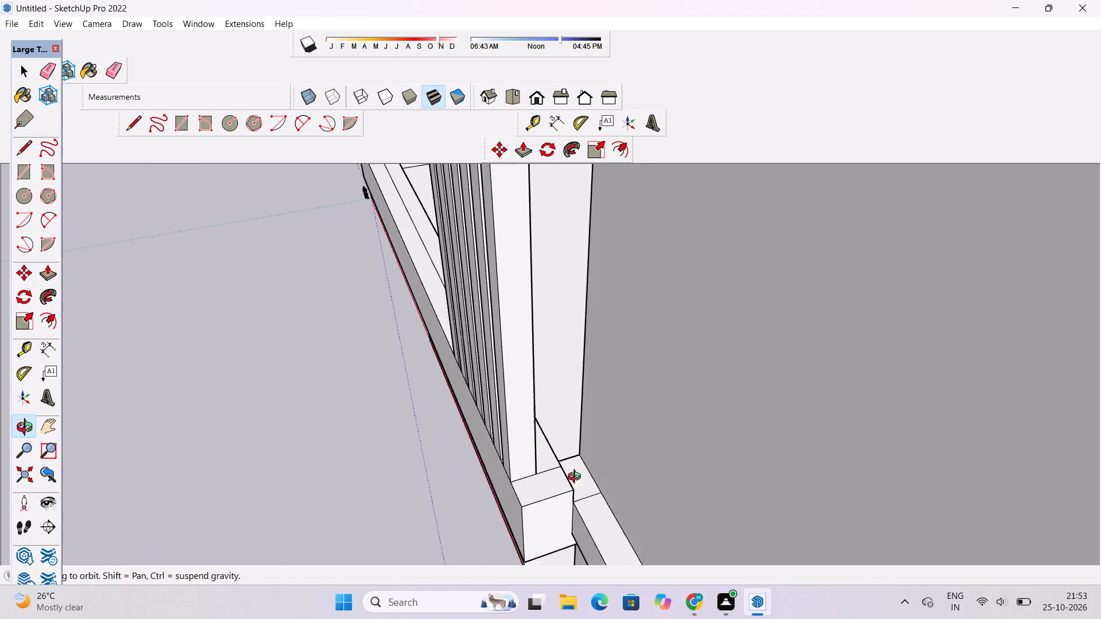
left_click_drag(577, 478, 522, 493)
scroll(510, 488, "up", 3)
left_click_drag(500, 461, 572, 513, "shift")
left_click_drag(570, 519, 532, 551)
scroll(541, 516, "up", 1)
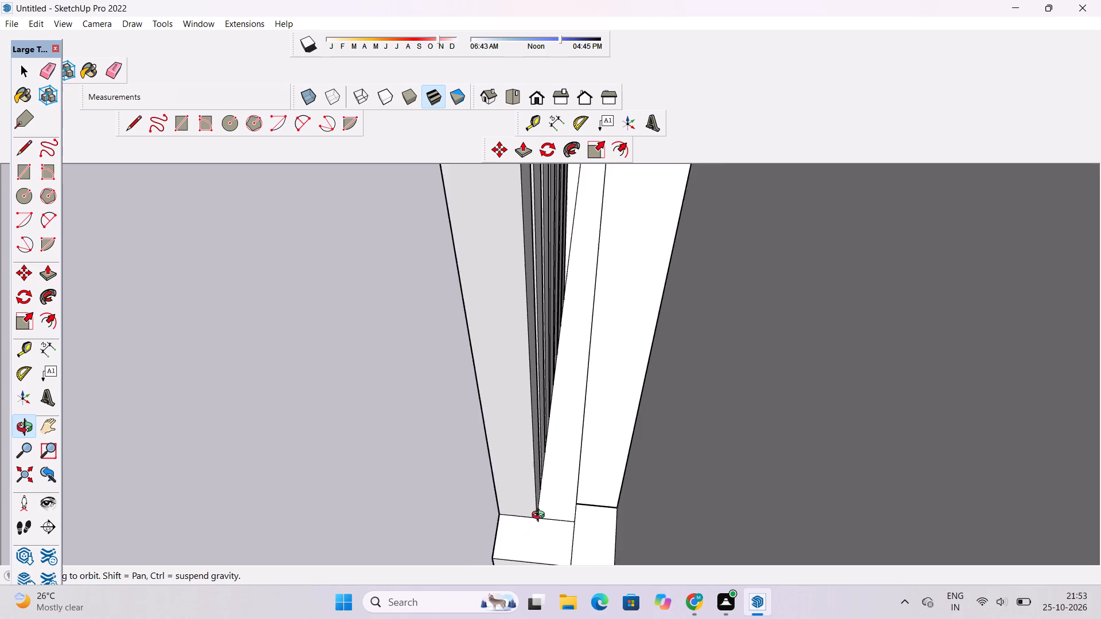
scroll(541, 516, "up", 3)
left_click_drag(542, 512, 525, 519, "shift")
left_click_drag(525, 519, 518, 529)
key("l")
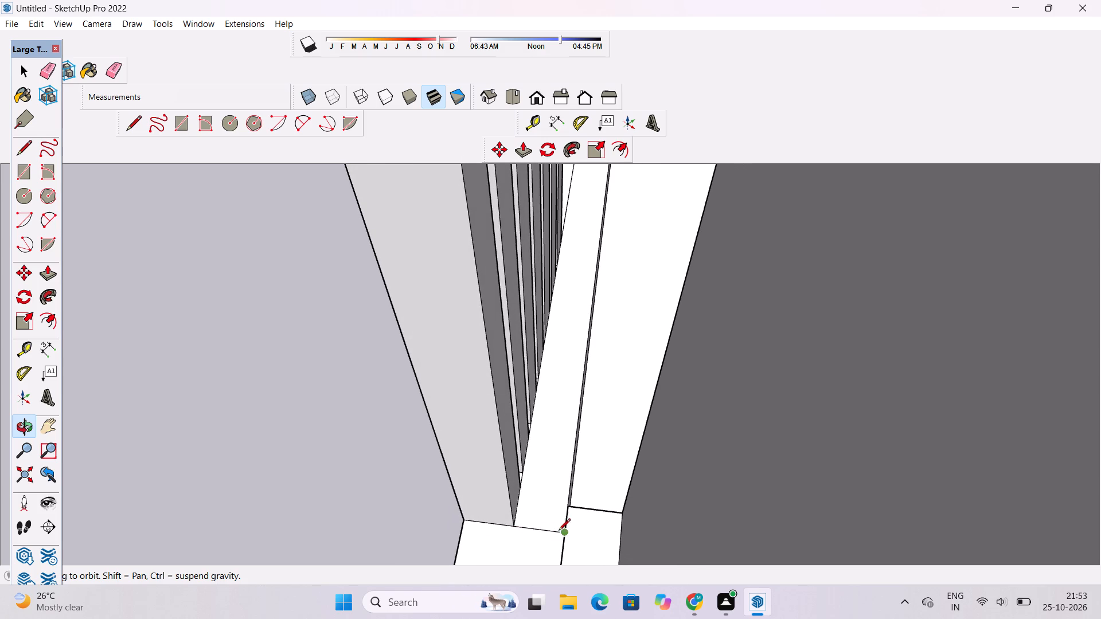
scroll(525, 492, "up", 1)
left_click(521, 488)
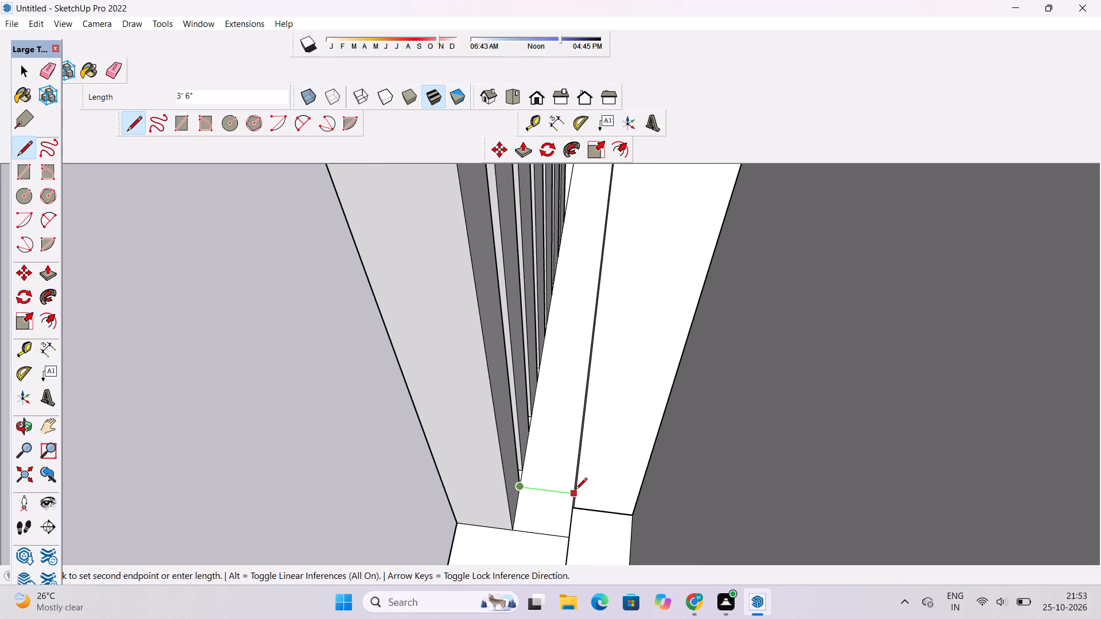
left_click(575, 491)
key("space")
Push/Pull the small rectangle on the ledge top behind the last fin up 25' 3".
scroll(609, 473, "down", 11)
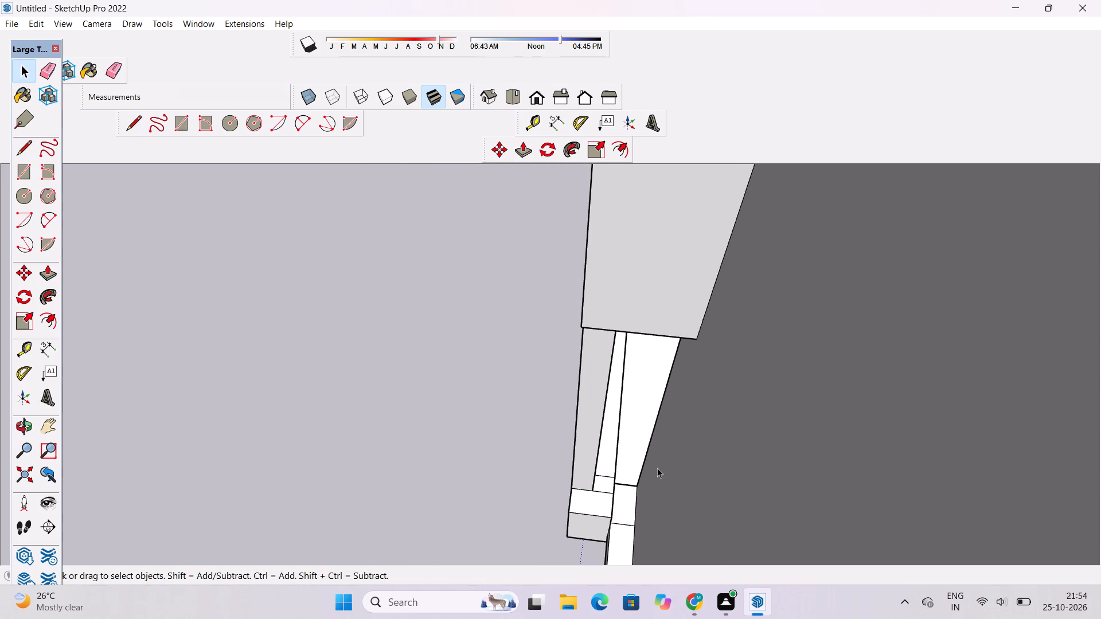
key("o")
scroll(610, 477, "down", 6)
left_click_drag(472, 510, 677, 436)
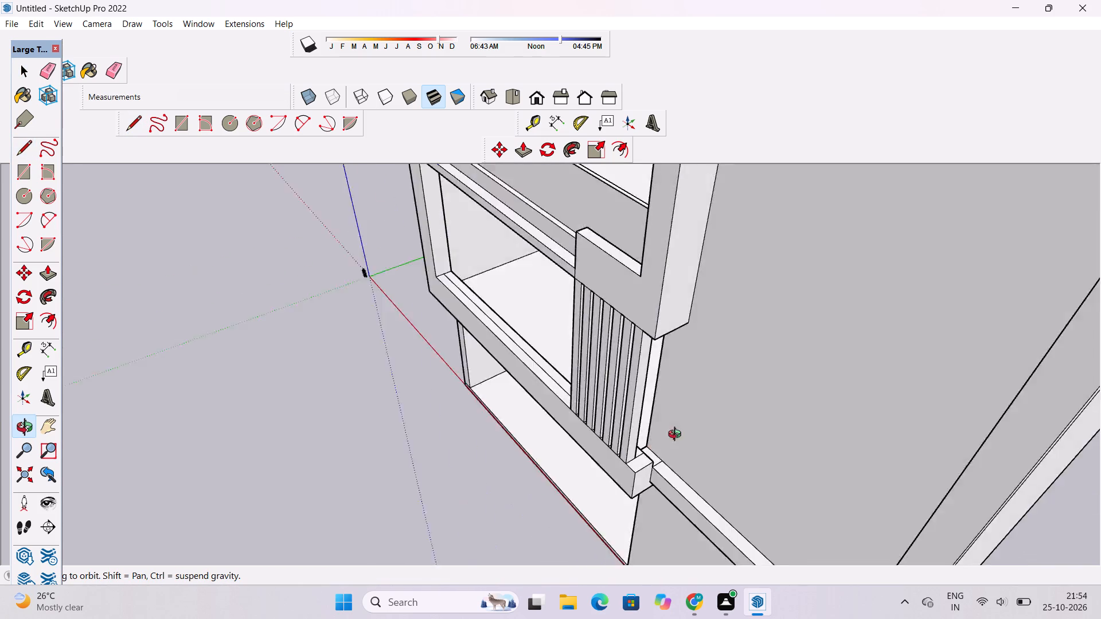
left_click_drag(677, 436, 699, 391)
left_click_drag(622, 438, 620, 463, "shift")
scroll(615, 483, "up", 11)
left_click_drag(719, 493, 603, 484)
scroll(583, 486, "up", 1)
left_click_drag(584, 496, 584, 475, "shift")
left_click_drag(607, 480, 607, 494)
key("p")
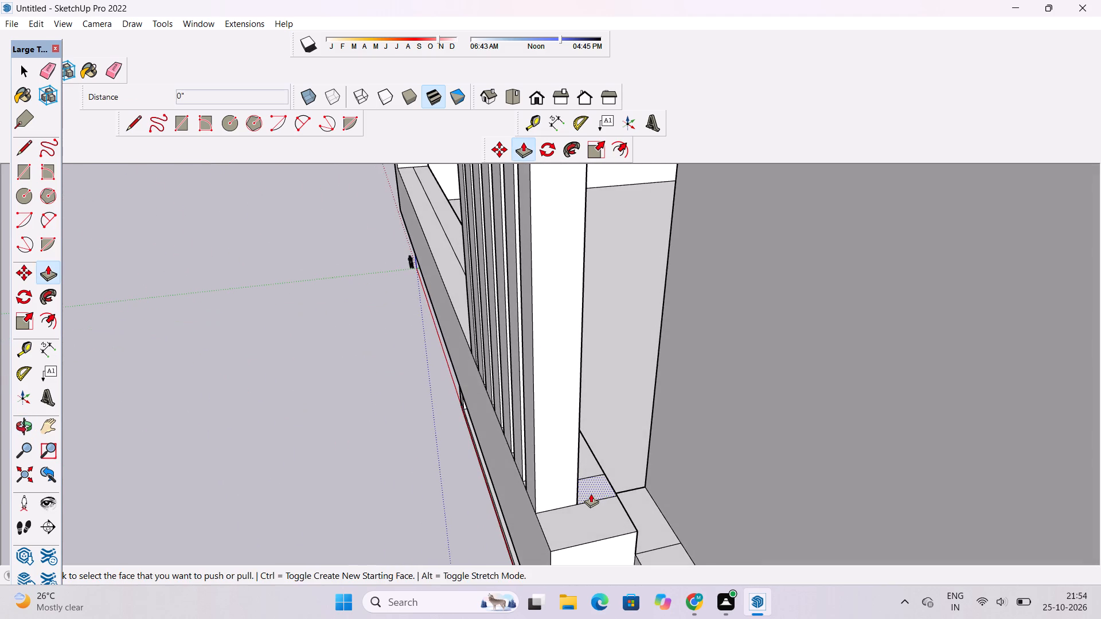
left_click(590, 492)
scroll(595, 465, "down", 9)
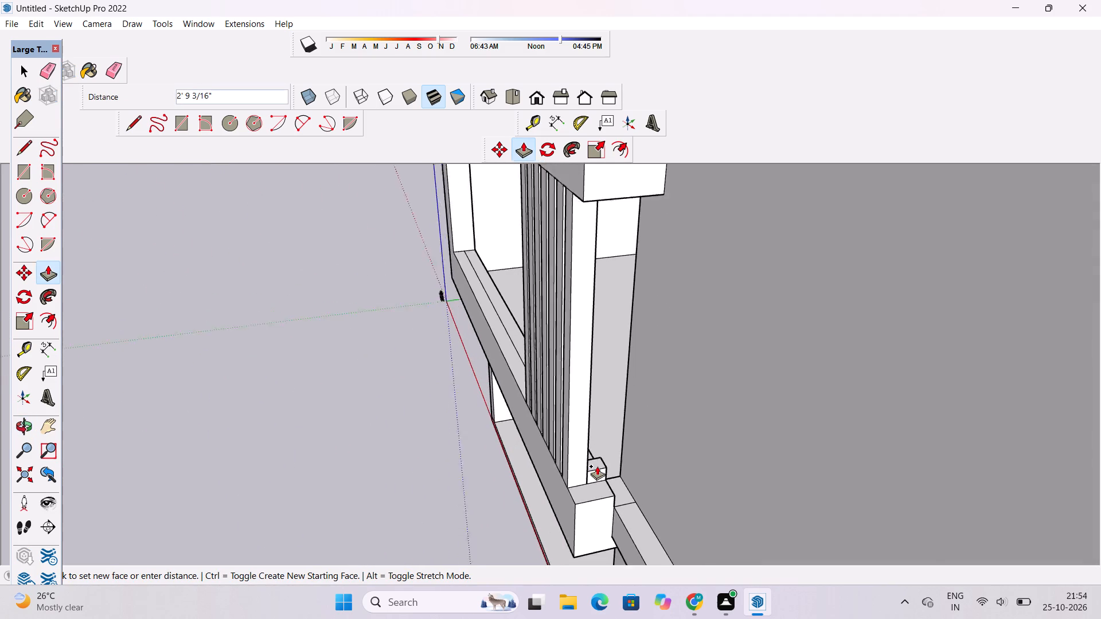
scroll(597, 466, "down", 1)
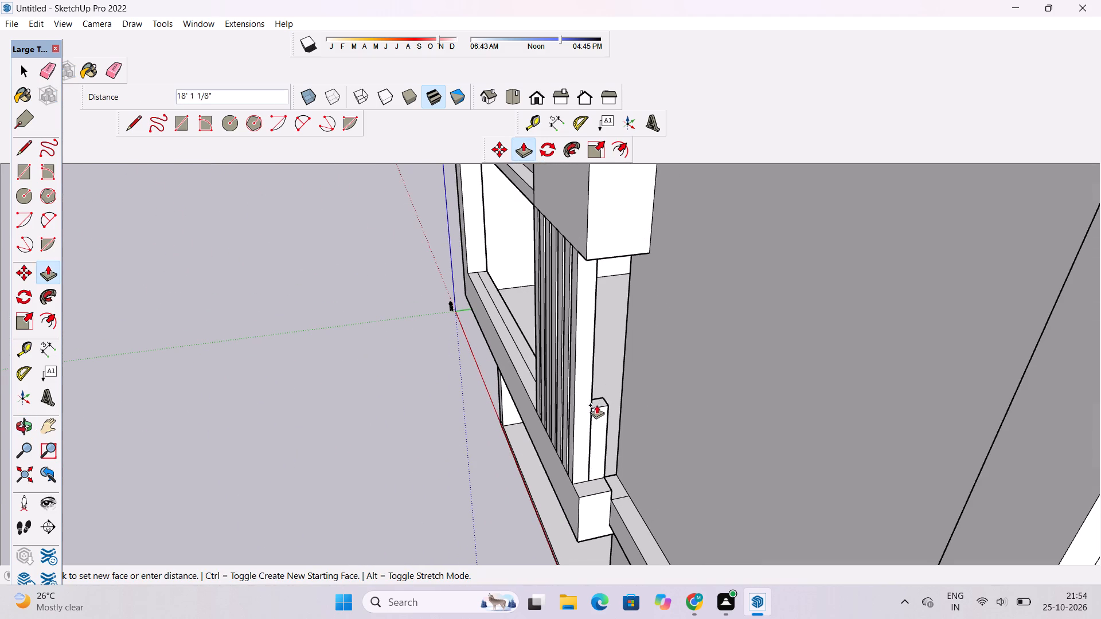
left_click(591, 370)
Draw a 2' 6" vertical line down the ledge's back face from the new block's outer base corner to the band.
scroll(620, 477, "up", 8)
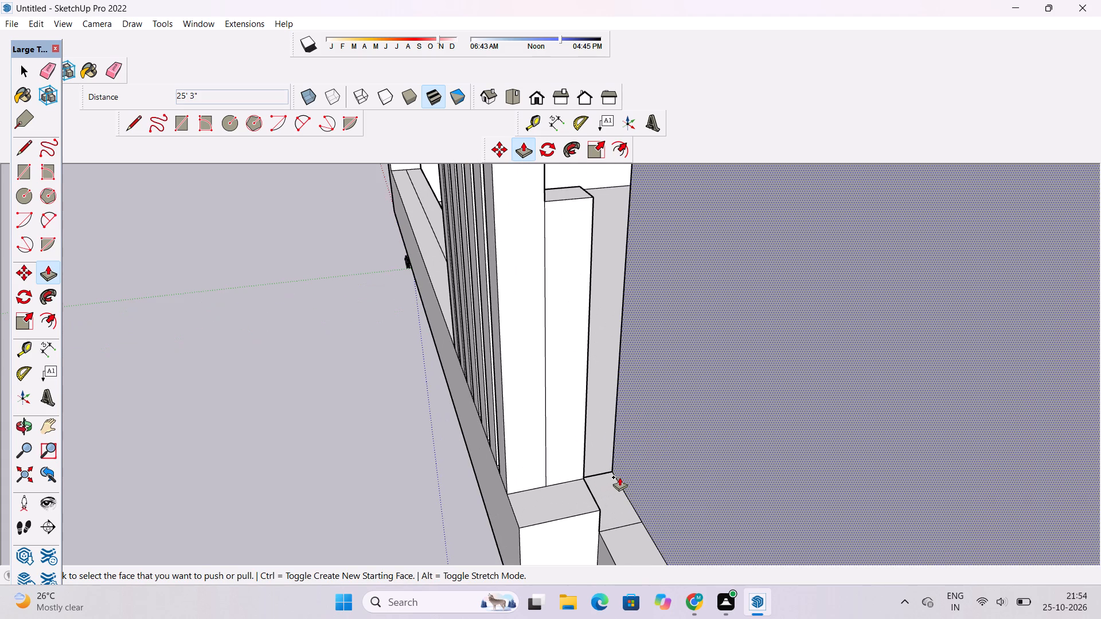
scroll(615, 477, "up", 1)
key("o")
left_click_drag(613, 477, 561, 509)
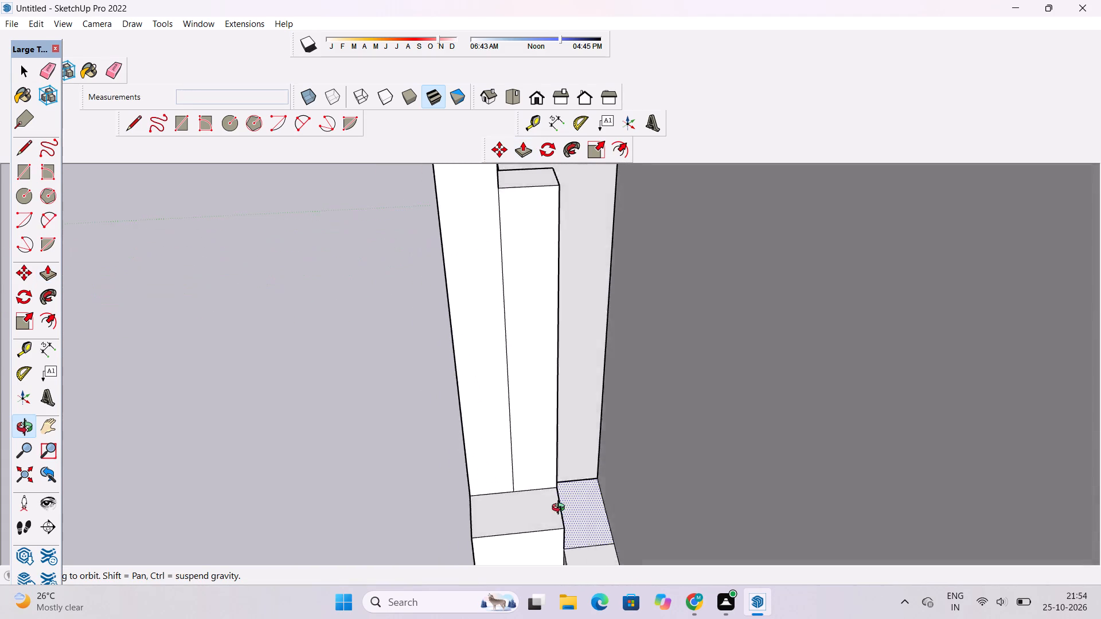
left_click_drag(561, 509, 527, 520)
scroll(530, 511, "up", 3)
left_click_drag(532, 511, 557, 500, "shift")
left_click_drag(561, 497, 542, 514)
scroll(548, 503, "up", 4)
key("space")
left_click(268, 488)
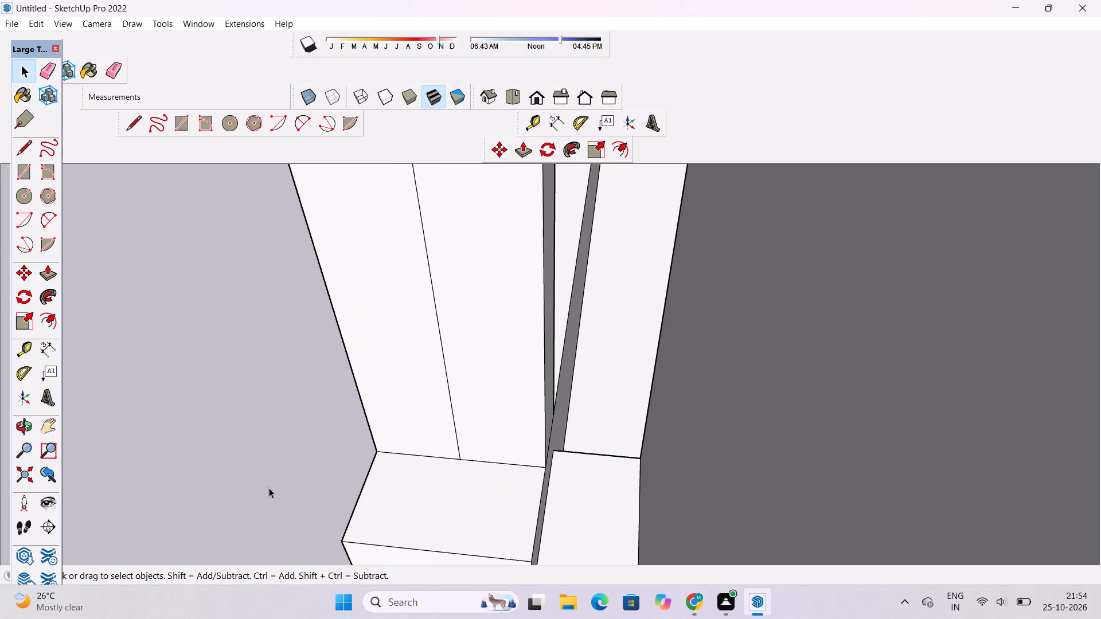
key("l")
scroll(552, 479, "up", 9)
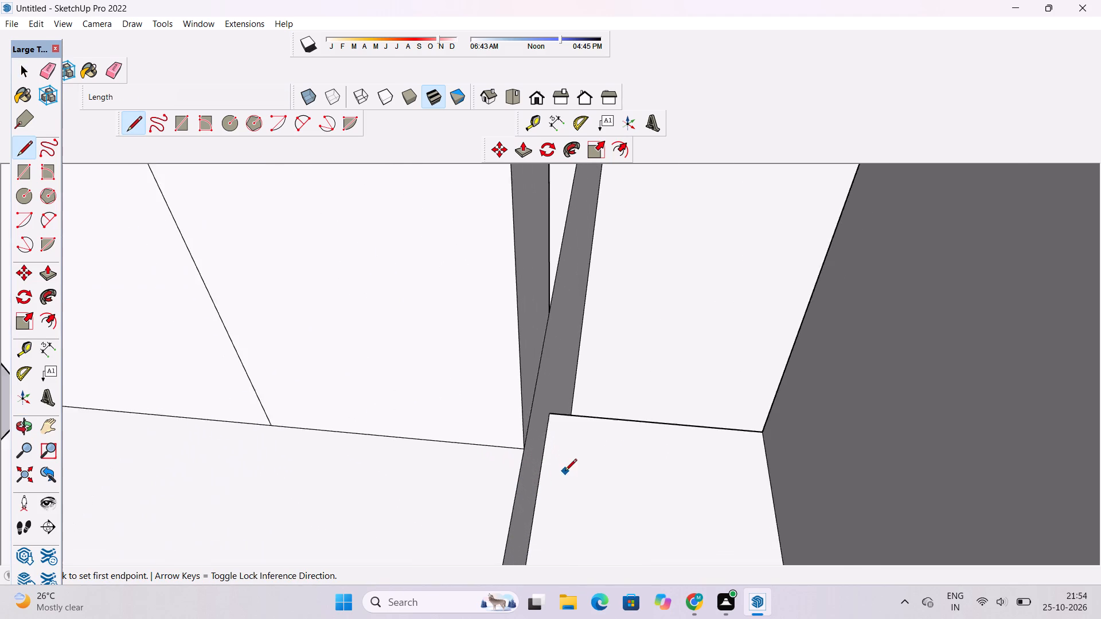
scroll(565, 472, "up", 5)
left_click(479, 424)
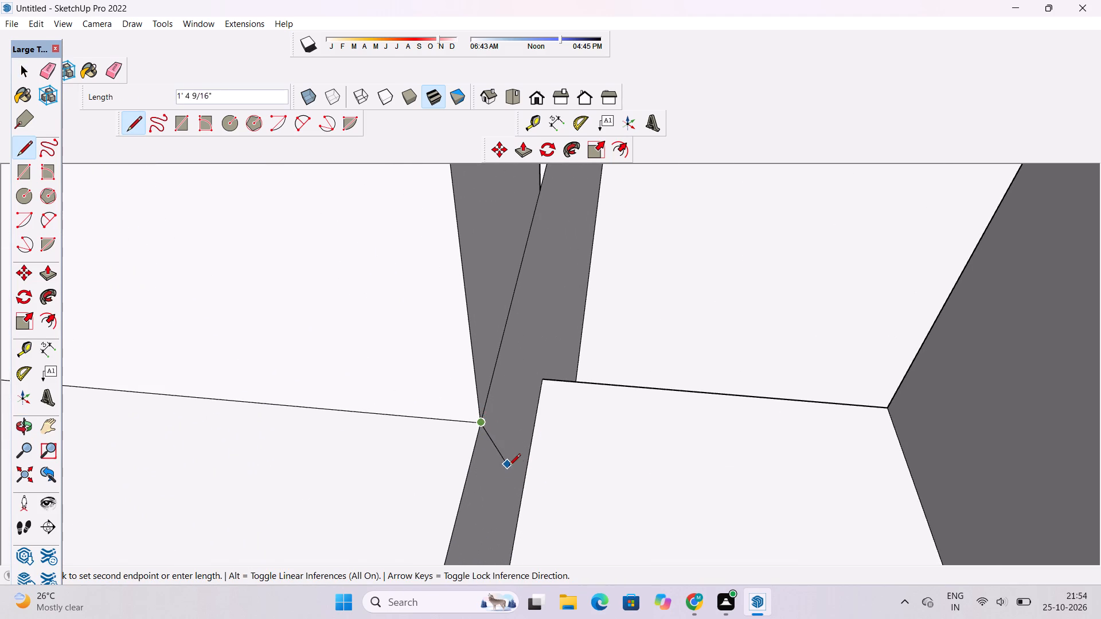
scroll(513, 473, "down", 1)
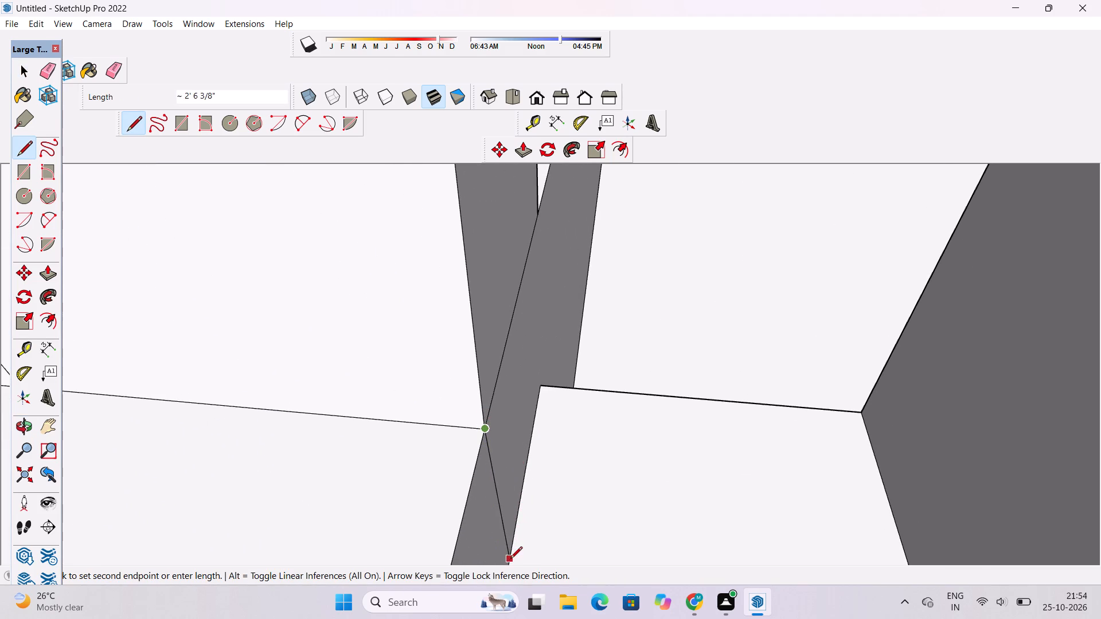
scroll(522, 506, "down", 9)
scroll(538, 410, "down", 6)
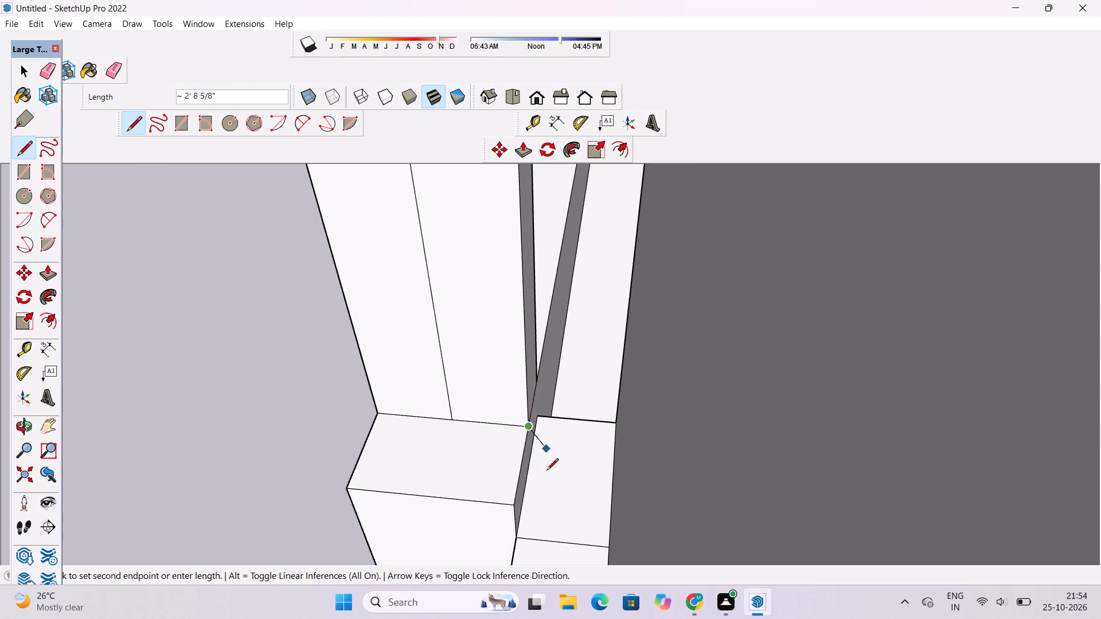
scroll(541, 516, "up", 8)
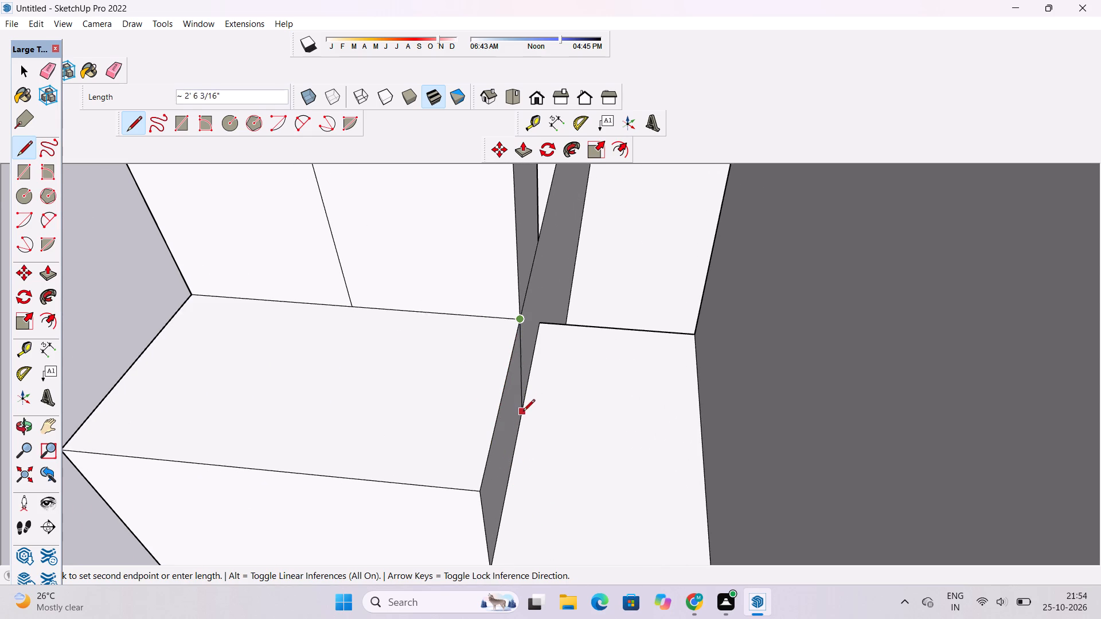
left_click(523, 402)
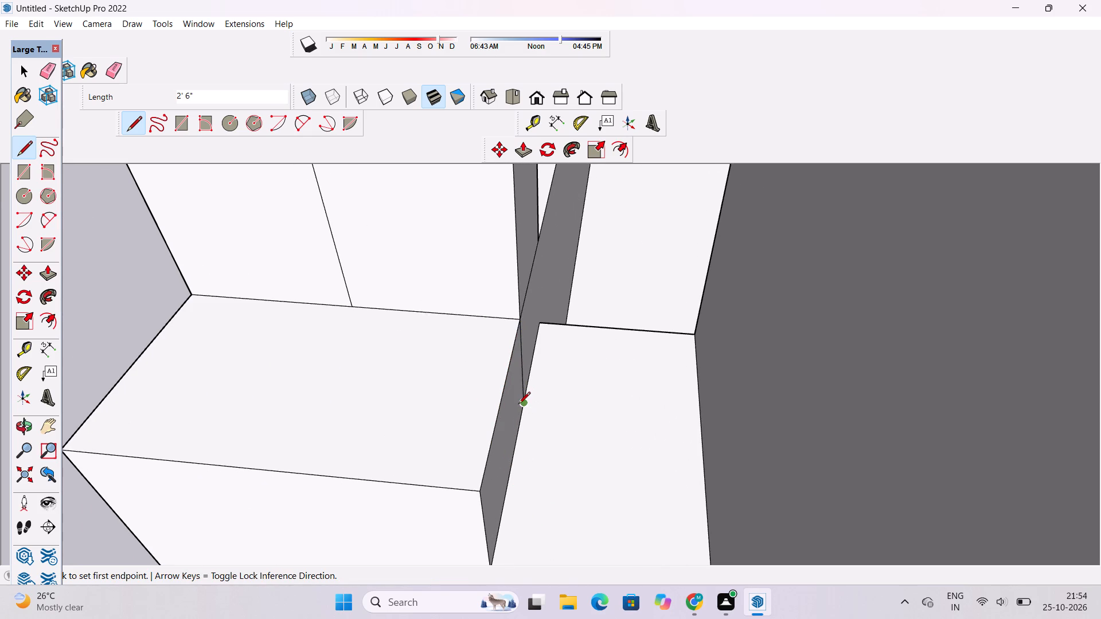
Draw a 4' line across the band from the lower end of that vertical line to the band's outer edge.
left_click(521, 402)
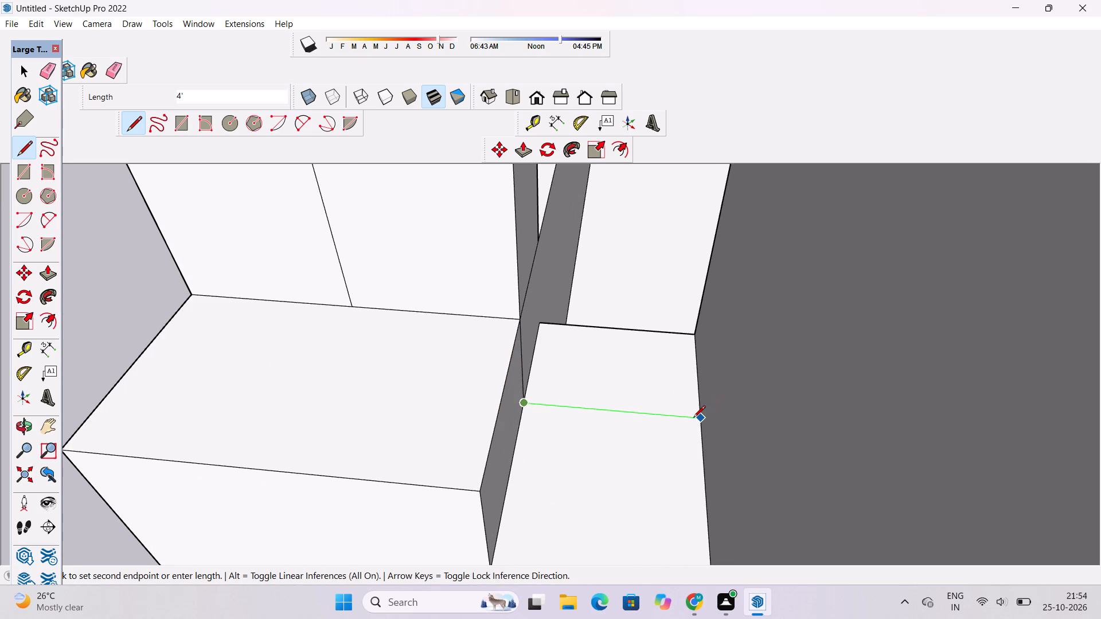
left_click(696, 418)
Draw a 2' 6" vertical line down the ledge's back face from the block's other base corner to the band's inner corner.
scroll(708, 460, "down", 5)
scroll(708, 460, "up", 5)
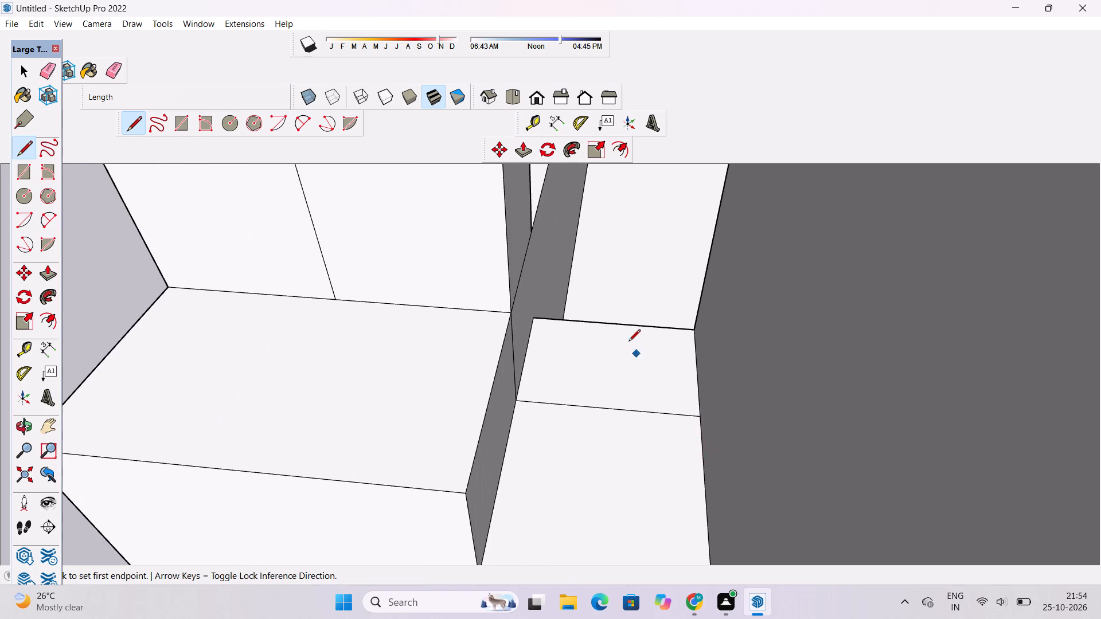
scroll(572, 416, "down", 2)
key("o")
scroll(533, 287, "up", 5)
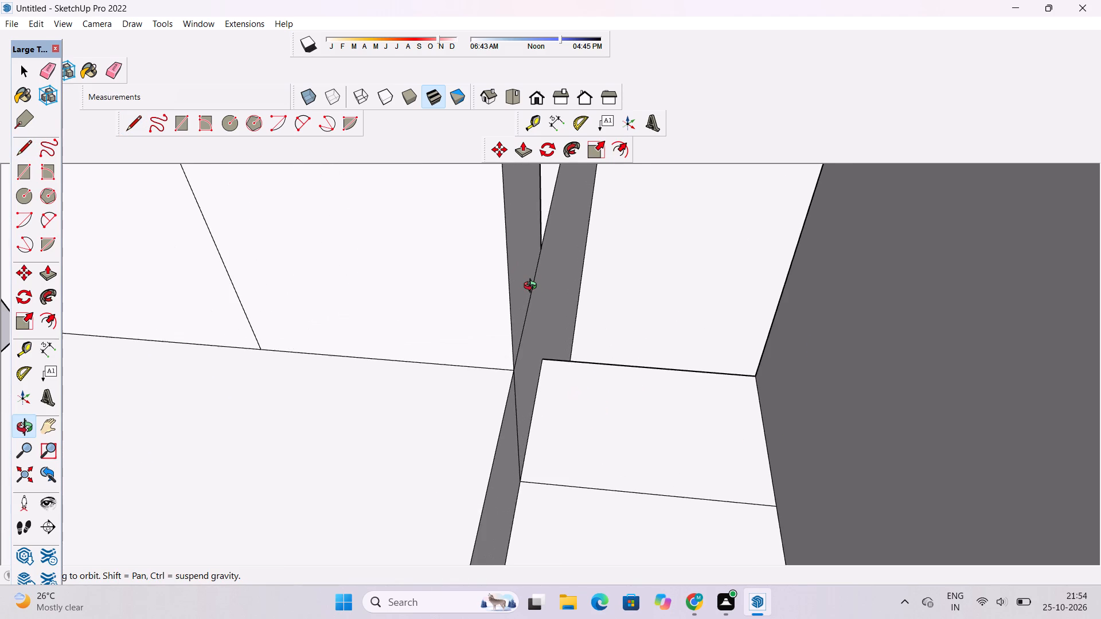
left_click_drag(547, 294, 553, 326, "shift")
left_click_drag(603, 353, 538, 325)
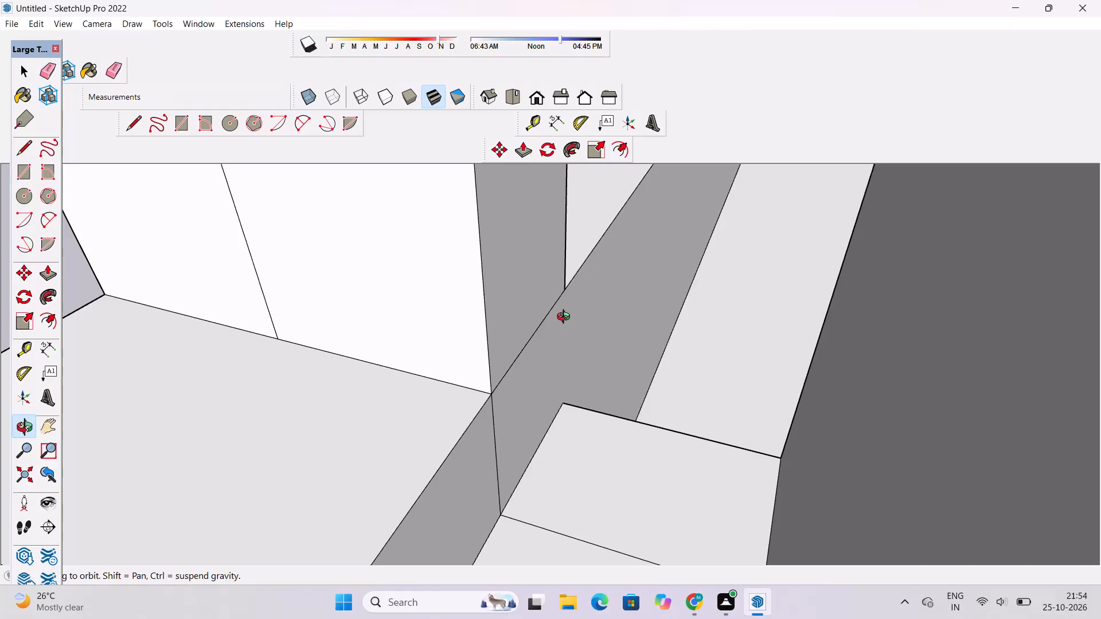
scroll(571, 323, "up", 1)
scroll(571, 323, "down", 1)
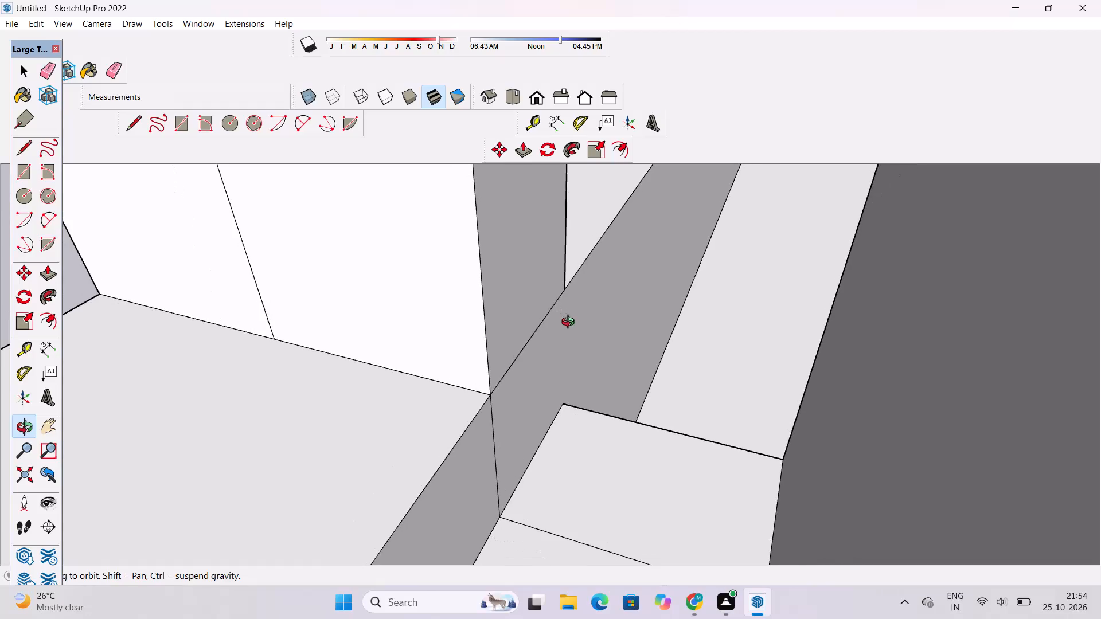
left_click_drag(564, 343, 589, 356, "shift")
left_click(589, 356)
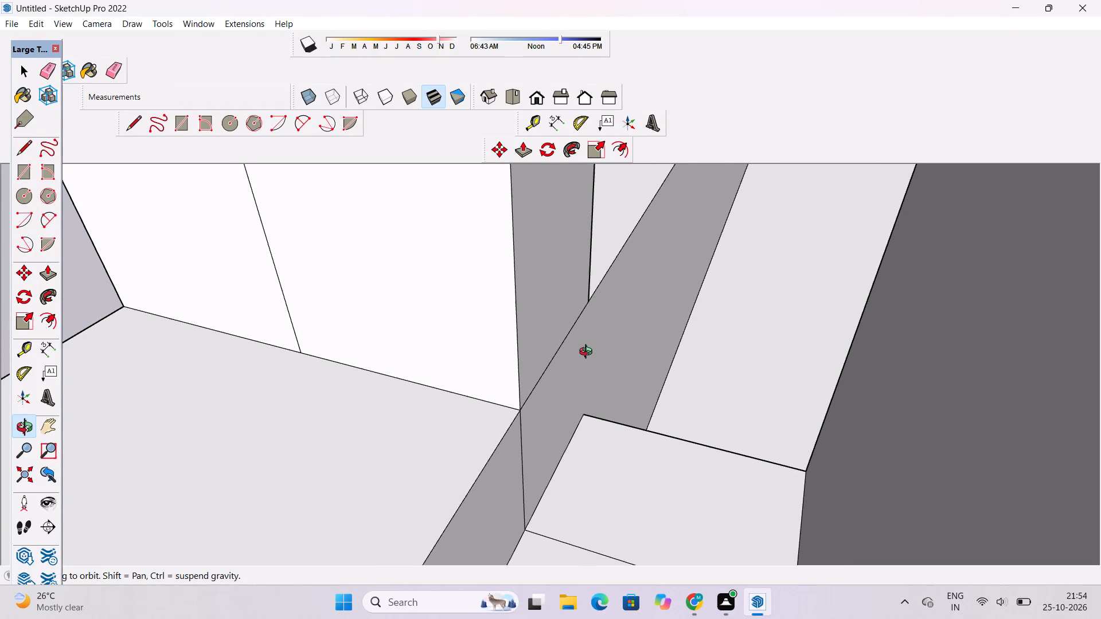
key("l")
left_click(592, 305)
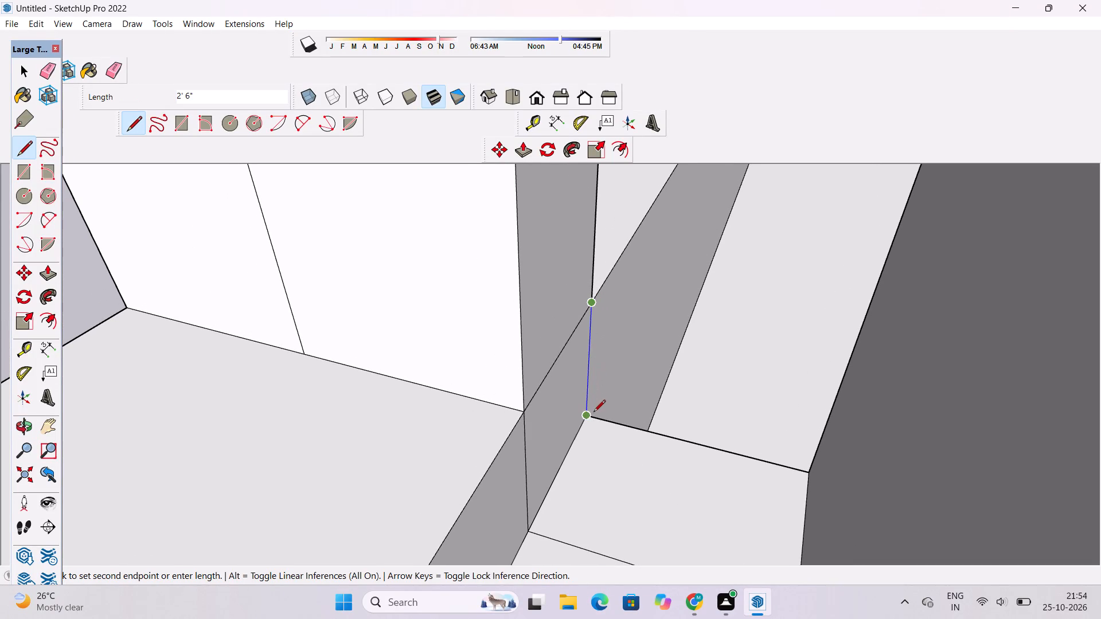
left_click(592, 416)
Erase the older line across the band, the one farther from the wall near the ledge's end corner.
scroll(613, 393, "down", 4)
scroll(682, 377, "down", 3)
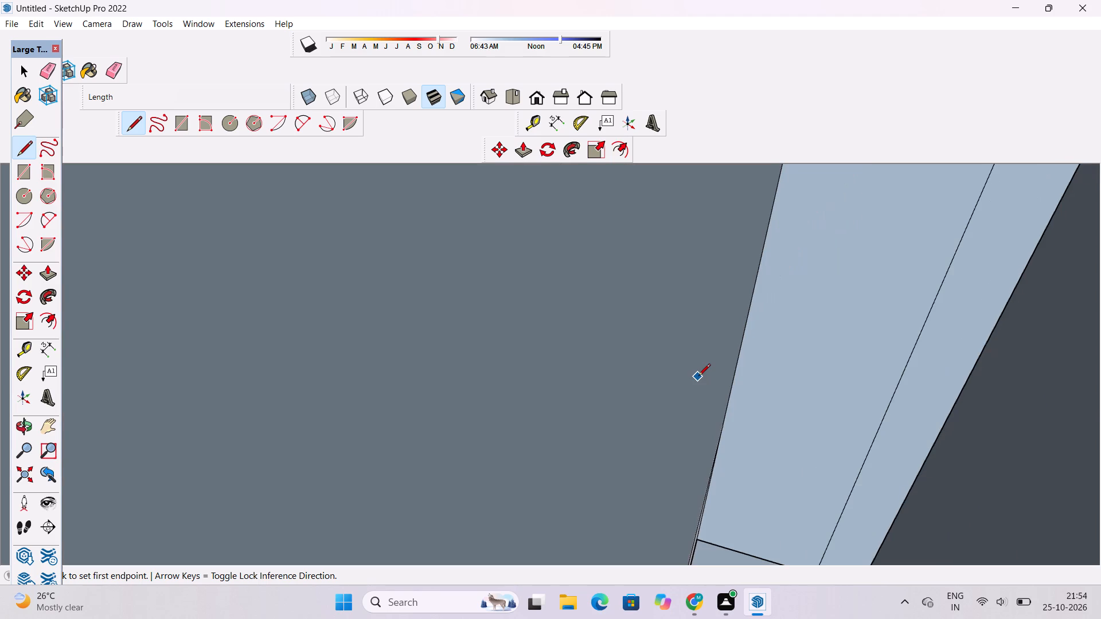
scroll(698, 377, "up", 4)
key("o")
scroll(669, 379, "down", 7)
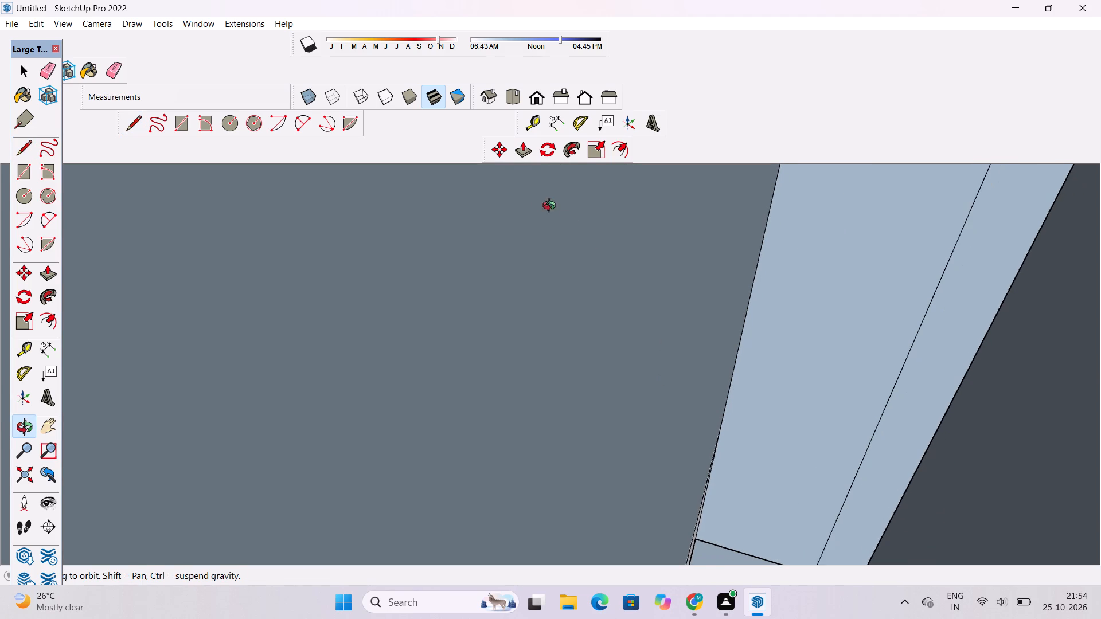
left_click(532, 95)
scroll(749, 338, "down", 11)
left_click_drag(754, 356, 711, 378, "shift")
left_click_drag(710, 379, 518, 440)
scroll(680, 365, "up", 3)
left_click_drag(747, 378, 756, 393, "shift")
left_click_drag(756, 393, 609, 419)
scroll(665, 397, "up", 4)
left_click_drag(665, 399, 681, 342, "shift")
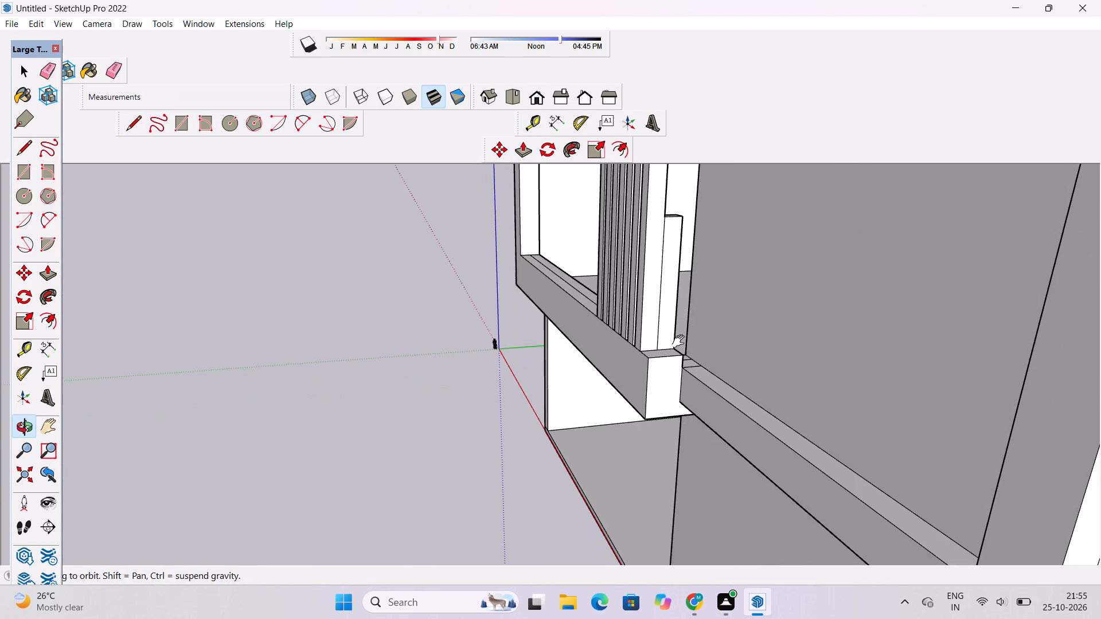
left_click_drag(702, 408, 706, 444)
scroll(702, 426, "up", 2)
left_click_drag(698, 416, 682, 379, "shift")
left_click_drag(682, 379, 653, 442)
scroll(659, 365, "up", 4)
left_click_drag(662, 358, 638, 383, "shift")
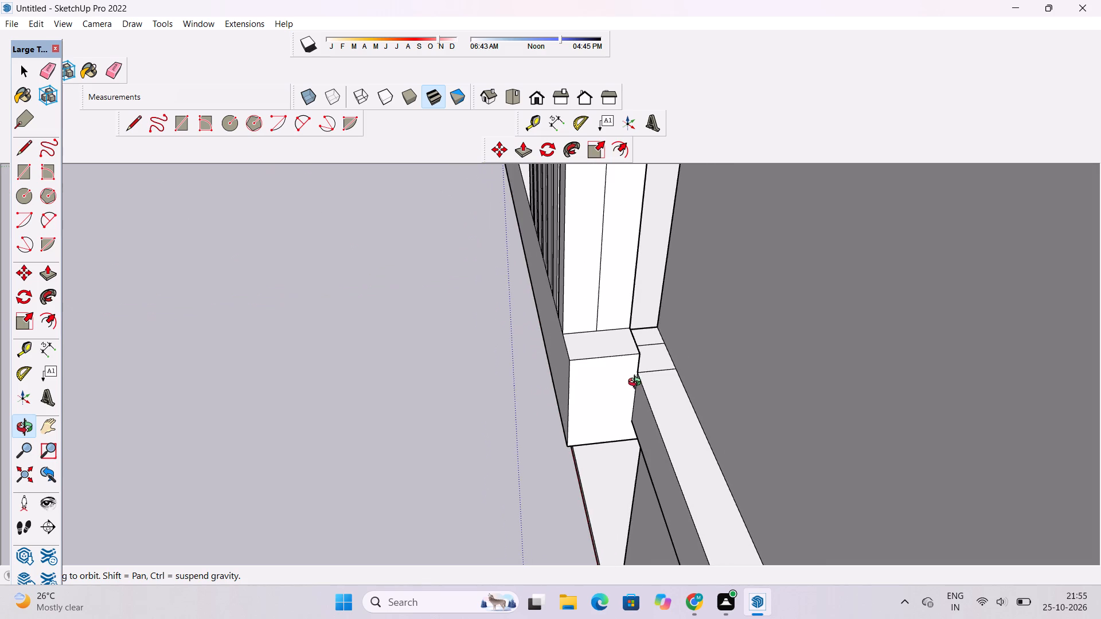
left_click_drag(644, 394, 654, 411)
key("e")
scroll(661, 392, "up", 2)
left_click_drag(653, 359, 659, 388)
scroll(639, 316, "up", 5)
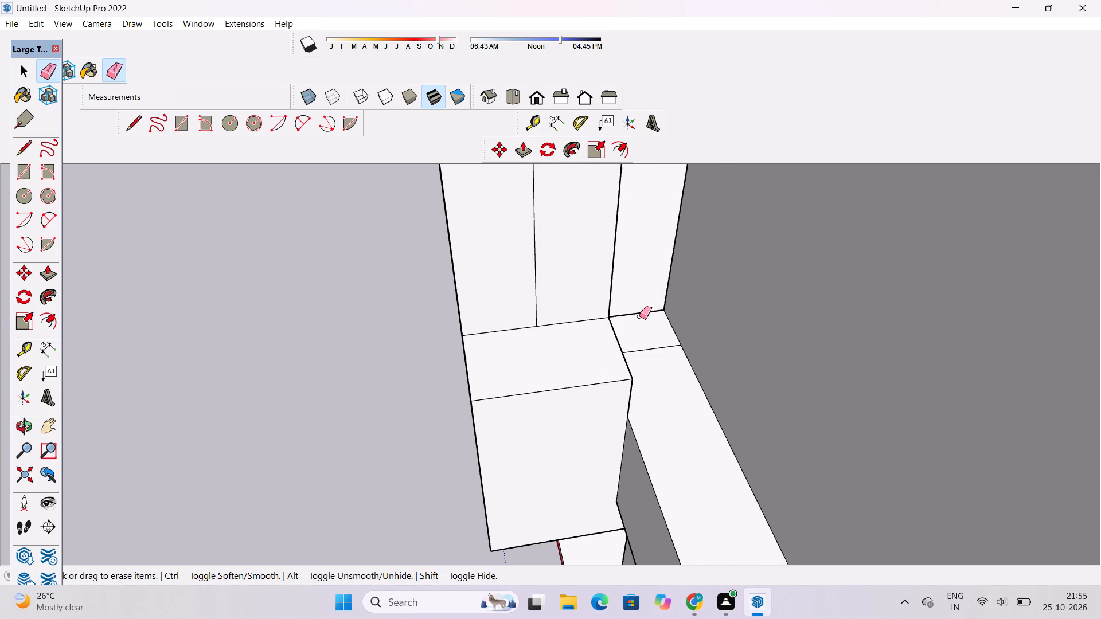
Push/Pull the small band face behind the last fin up 27' 9" to meet the top of the adjoining block.
key("p")
left_click(634, 329)
scroll(634, 320, "down", 7)
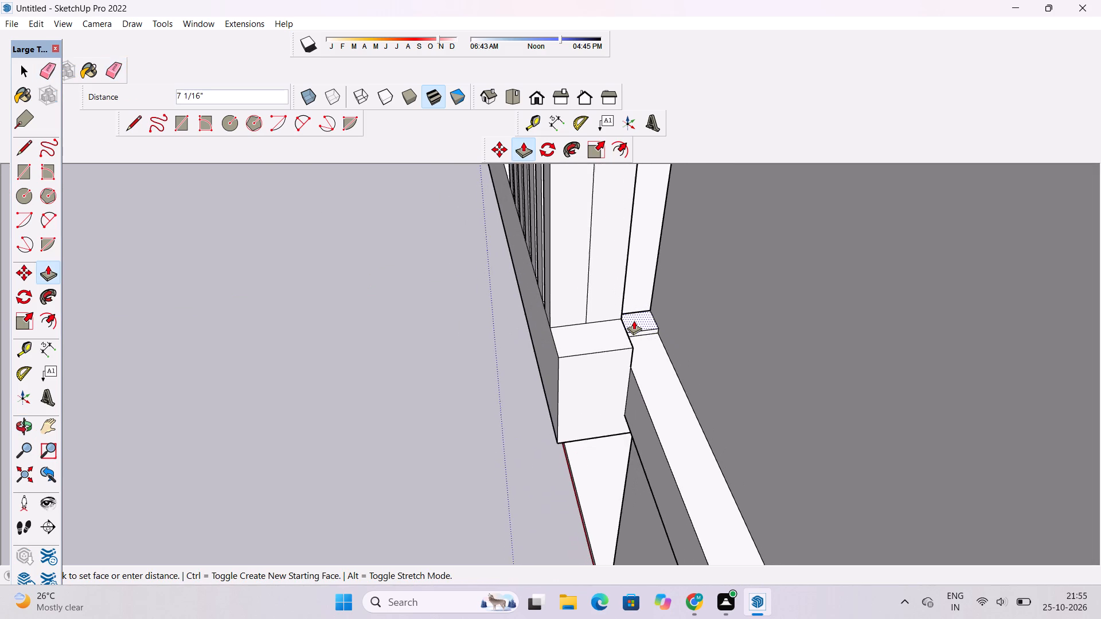
scroll(634, 320, "down", 10)
scroll(632, 252, "up", 5)
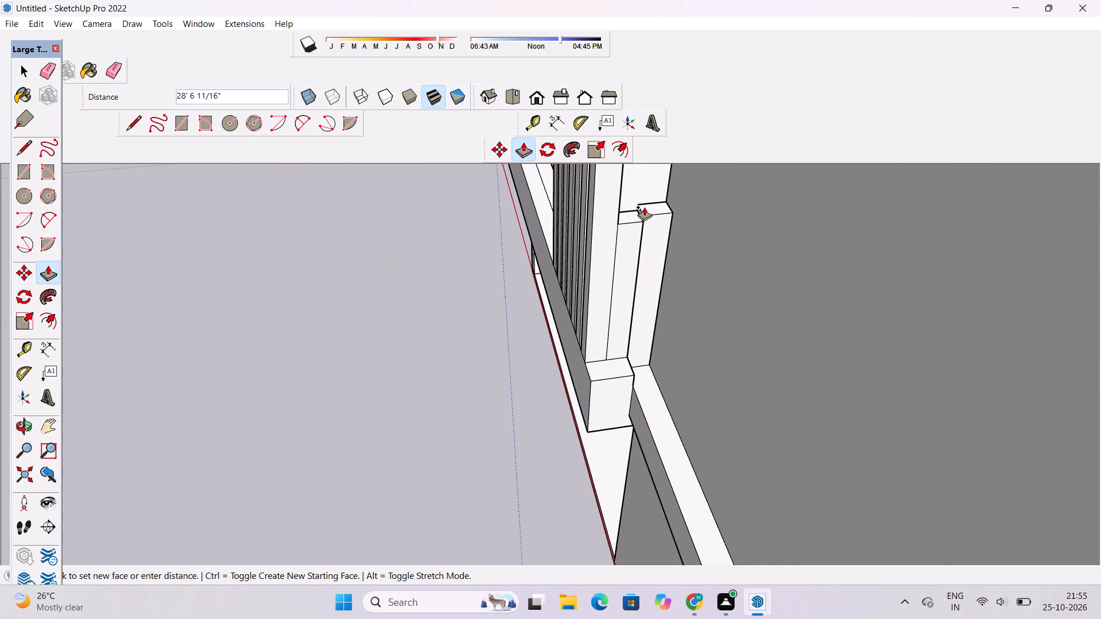
left_click(635, 226)
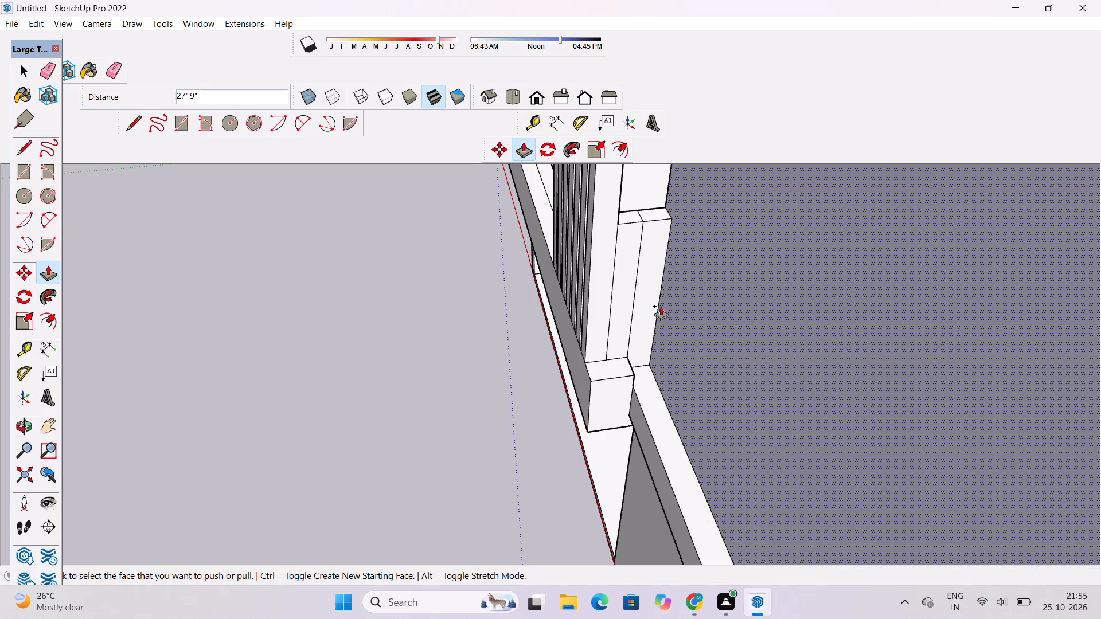
Erase the seam edges between the extruded block and the adjoining block, on its top and outer face.
key("e")
scroll(627, 226, "up", 3)
left_click_drag(647, 211, 645, 216)
left_click_drag(652, 239, 641, 254)
Erase the leftover vertical seam and short horizontal line on the balcony's inner end wall behind the fins.
scroll(662, 289, "down", 4)
scroll(655, 355, "up", 1)
key("o")
left_click_drag(485, 375, 689, 381)
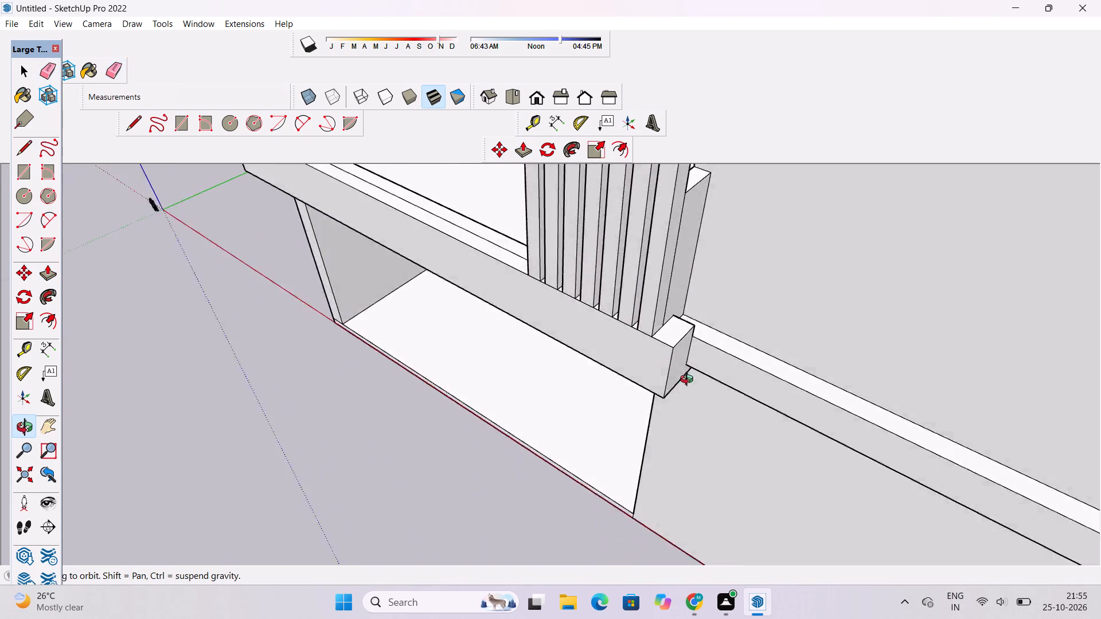
left_click_drag(689, 381, 827, 374)
scroll(671, 343, "down", 3)
left_click_drag(529, 354, 844, 362, "shift")
scroll(669, 250, "up", 3)
left_click_drag(641, 211, 580, 280, "shift")
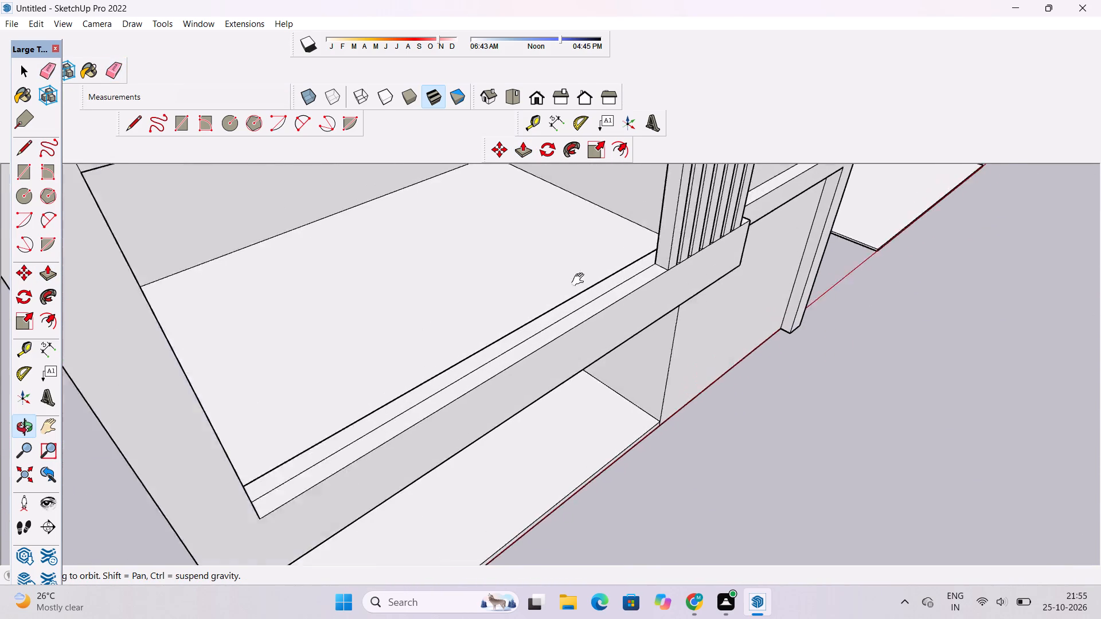
left_click_drag(580, 280, 465, 413, "shift")
left_click_drag(463, 420, 507, 429)
scroll(489, 441, "up", 5)
left_click_drag(483, 442, 607, 316)
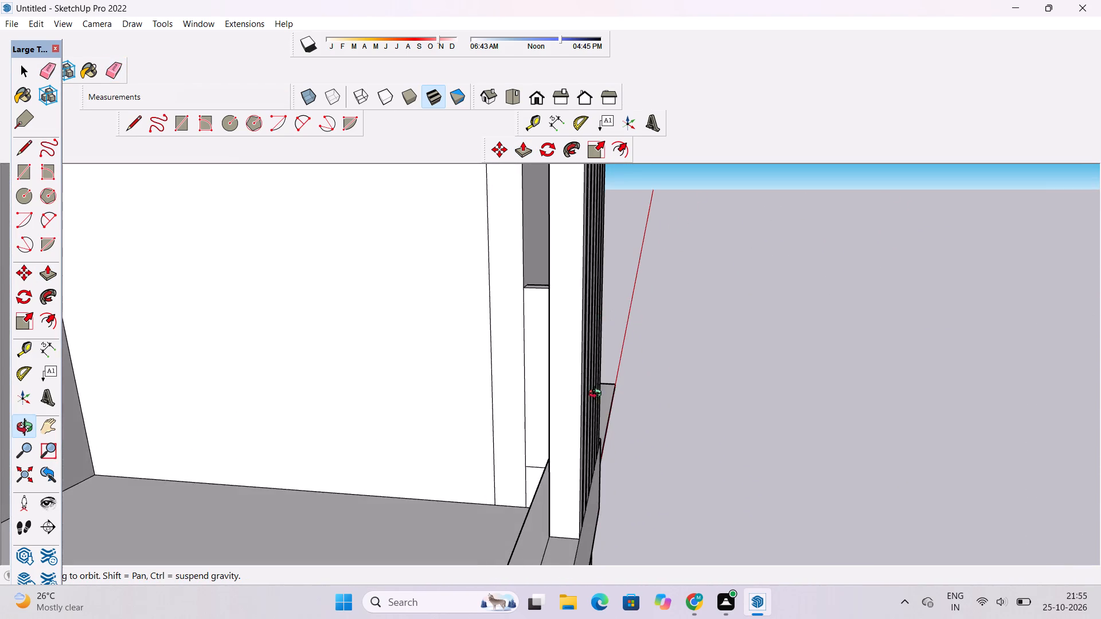
scroll(595, 403, "up", 4)
left_click_drag(445, 432, 621, 436, "shift")
left_click_drag(621, 436, 617, 442, "shift")
left_click_drag(616, 445, 607, 429)
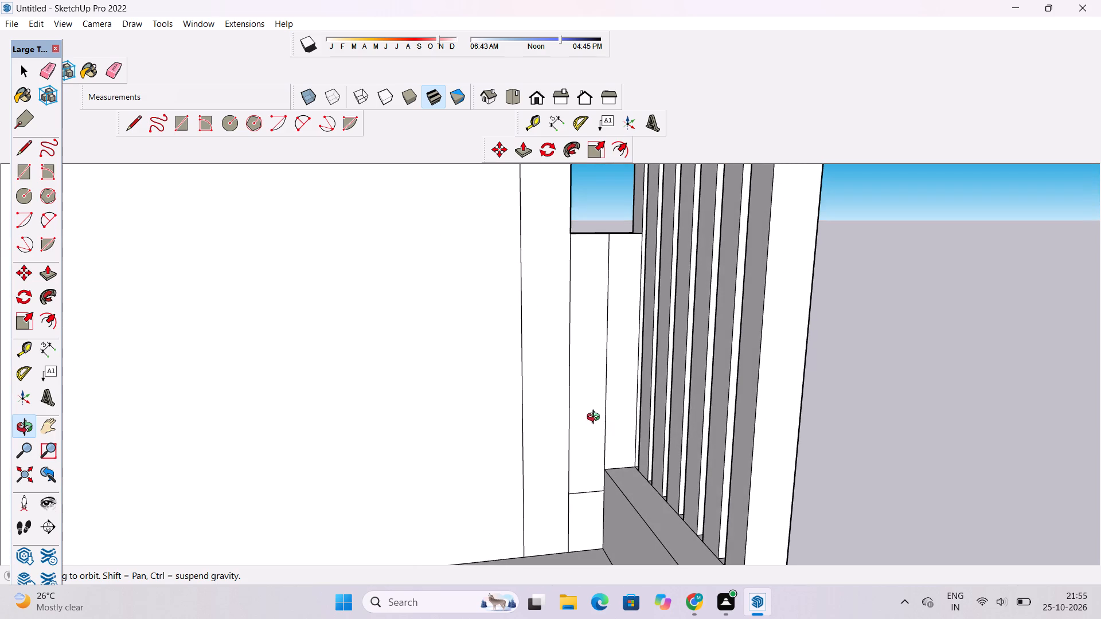
key("e")
left_click_drag(608, 269, 611, 280)
left_click_drag(596, 442, 586, 499)
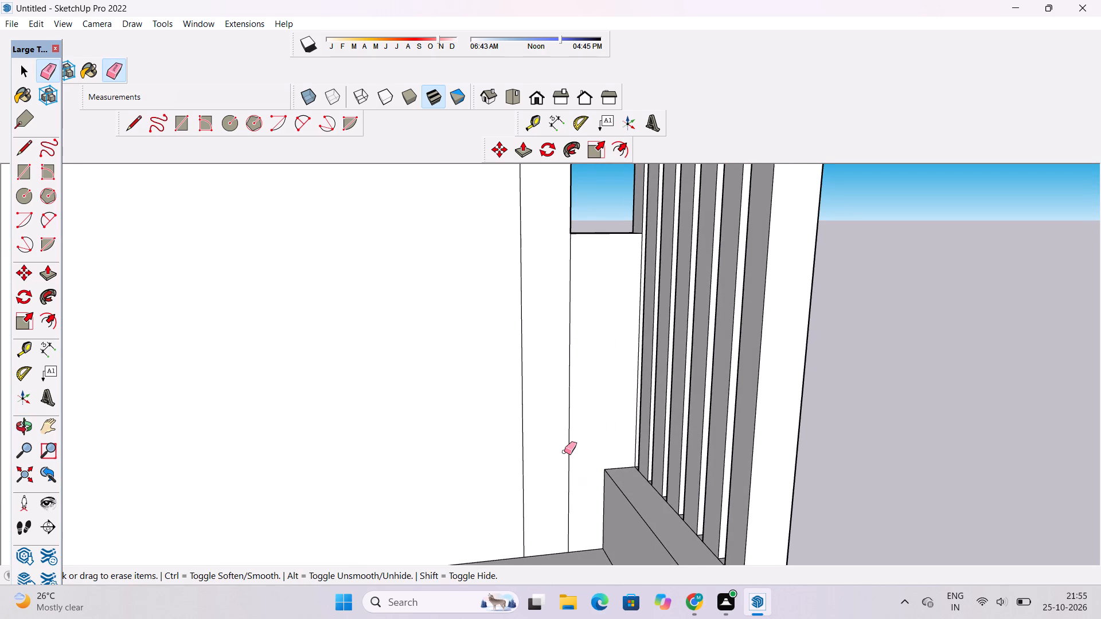
Draw a 23' vertical line up the balcony's end wall from the ledge's upper end edge beside the fins.
scroll(564, 452, "down", 4)
scroll(569, 446, "up", 1)
key("l")
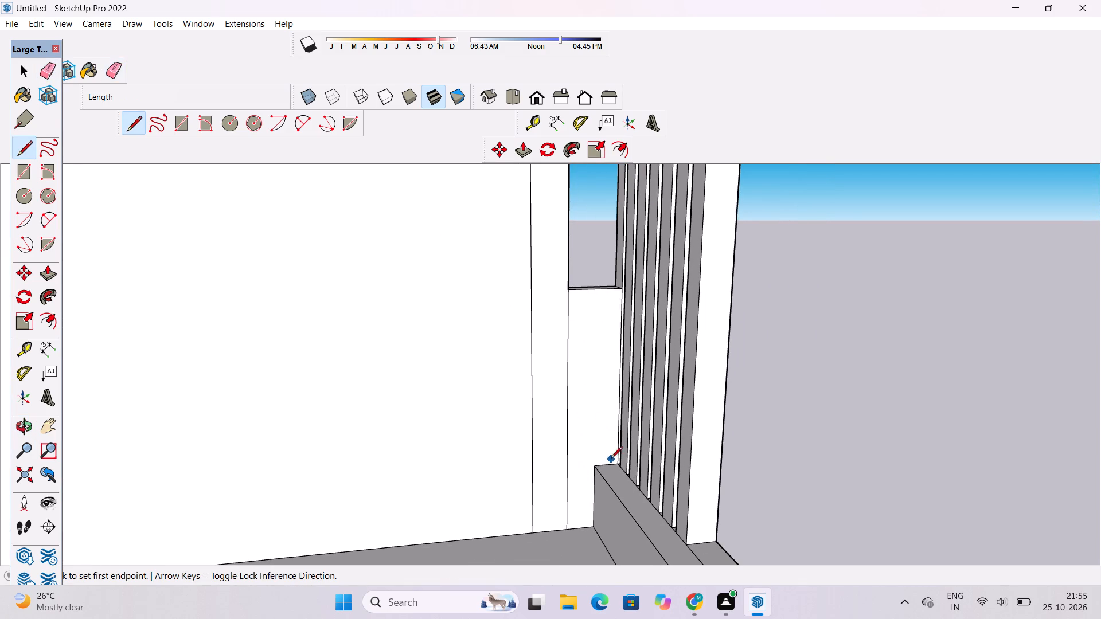
left_click(605, 466)
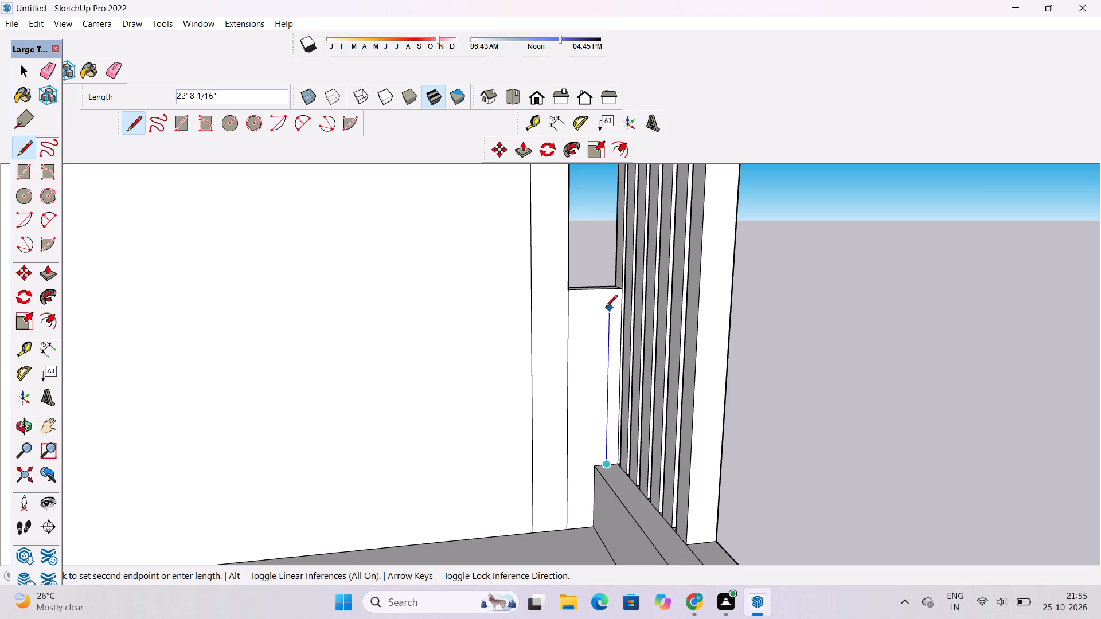
key("2")
type("3'")
key("Return")
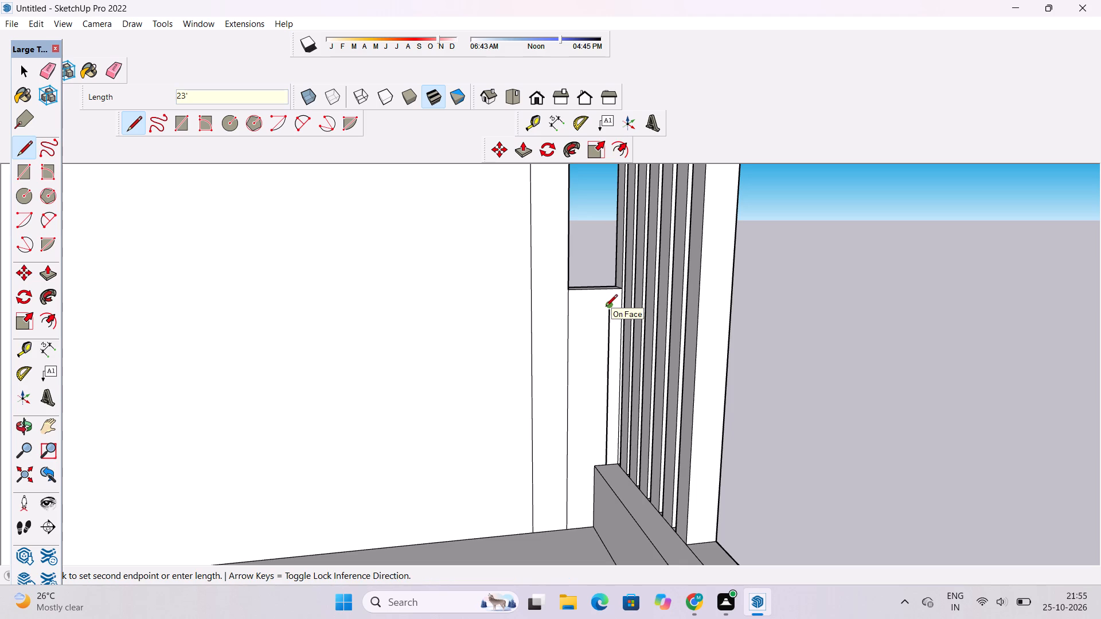
Draw a line about 114' long across the balcony opening from the top of the 23' line to the opposite side wall.
scroll(606, 307, "down", 3)
key("o")
left_click_drag(659, 334, 513, 374)
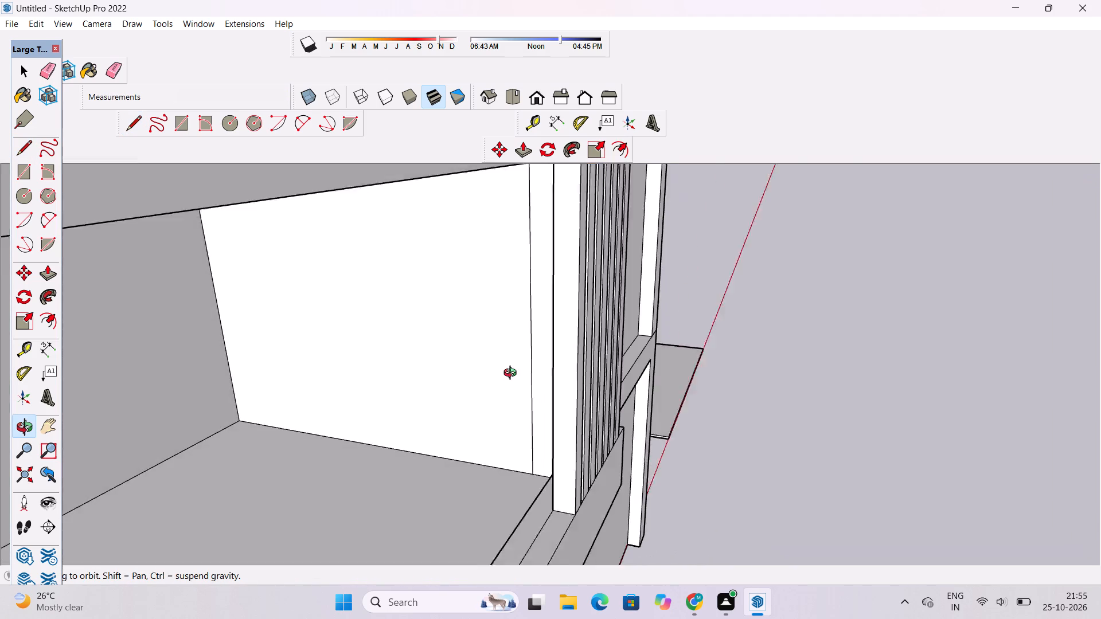
left_click_drag(513, 374, 509, 374)
scroll(509, 374, "down", 3)
left_click_drag(496, 388, 700, 309, "shift")
left_click(726, 327)
scroll(713, 317, "down", 4)
left_click_drag(915, 338, 672, 370)
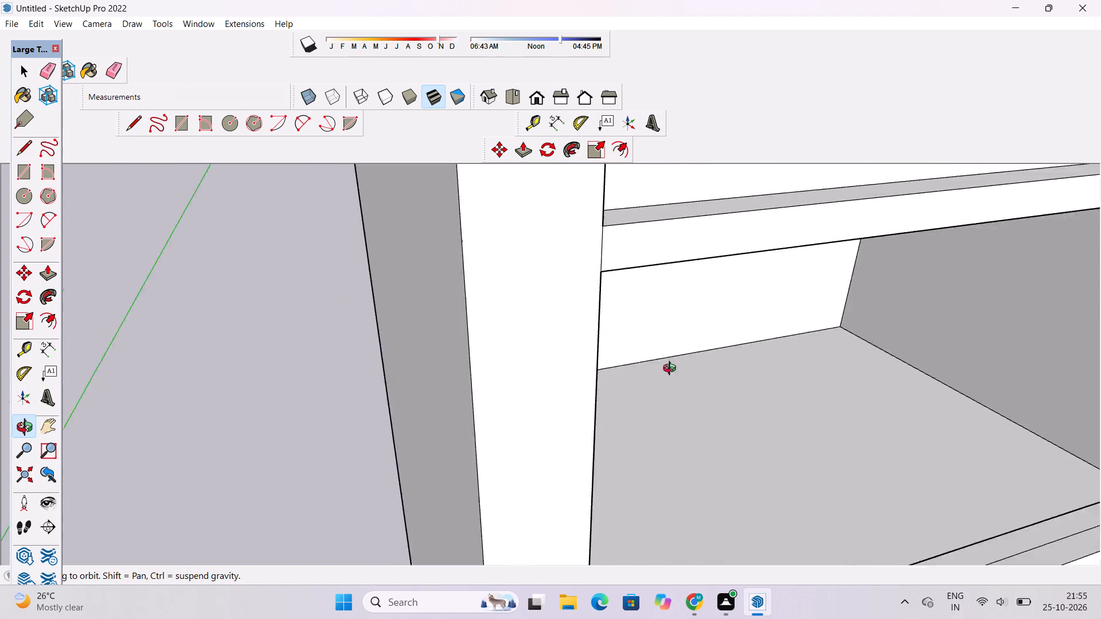
left_click_drag(672, 370, 646, 374)
left_click_drag(642, 378, 597, 292, "shift")
scroll(594, 287, "down", 5, "shift")
left_click_drag(708, 341, 595, 365)
left_click_drag(571, 370, 523, 385, "shift")
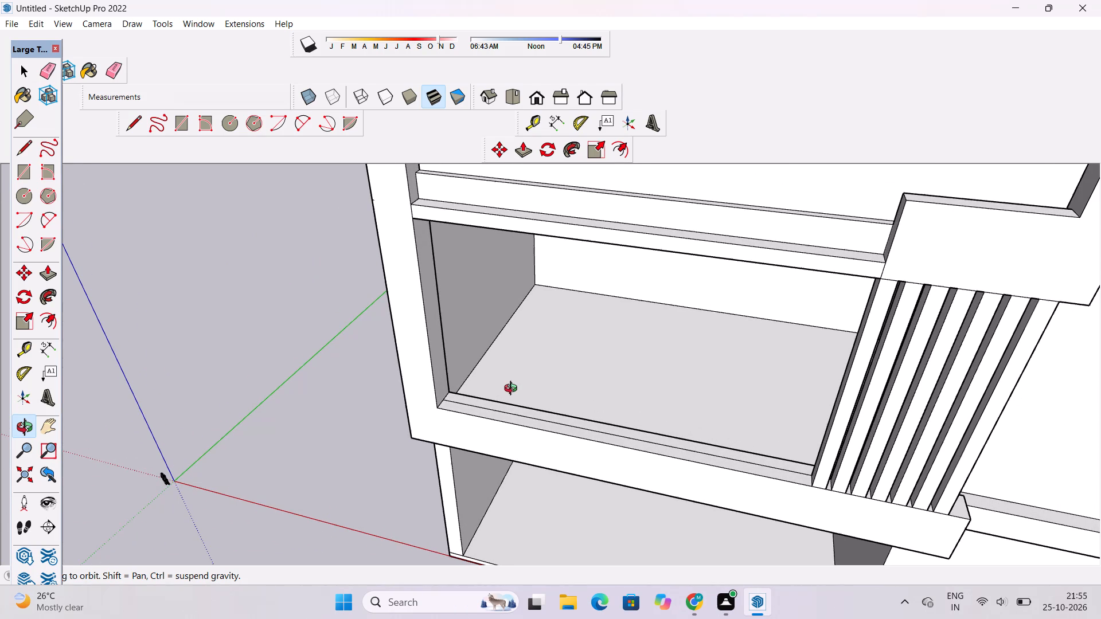
key("l")
scroll(431, 352, "up", 4)
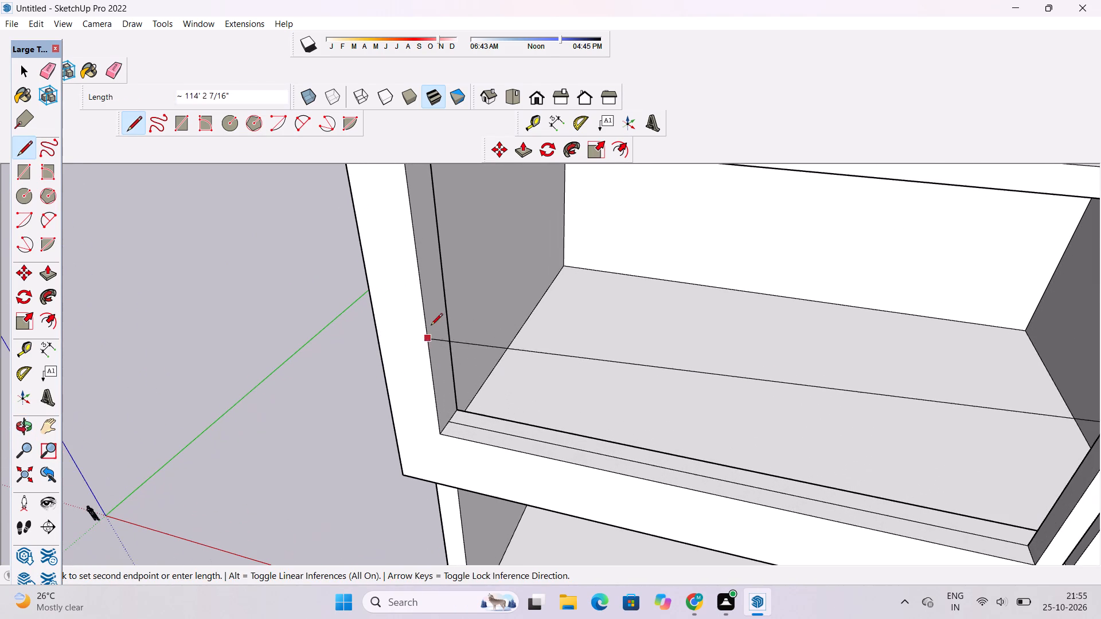
left_click(438, 304)
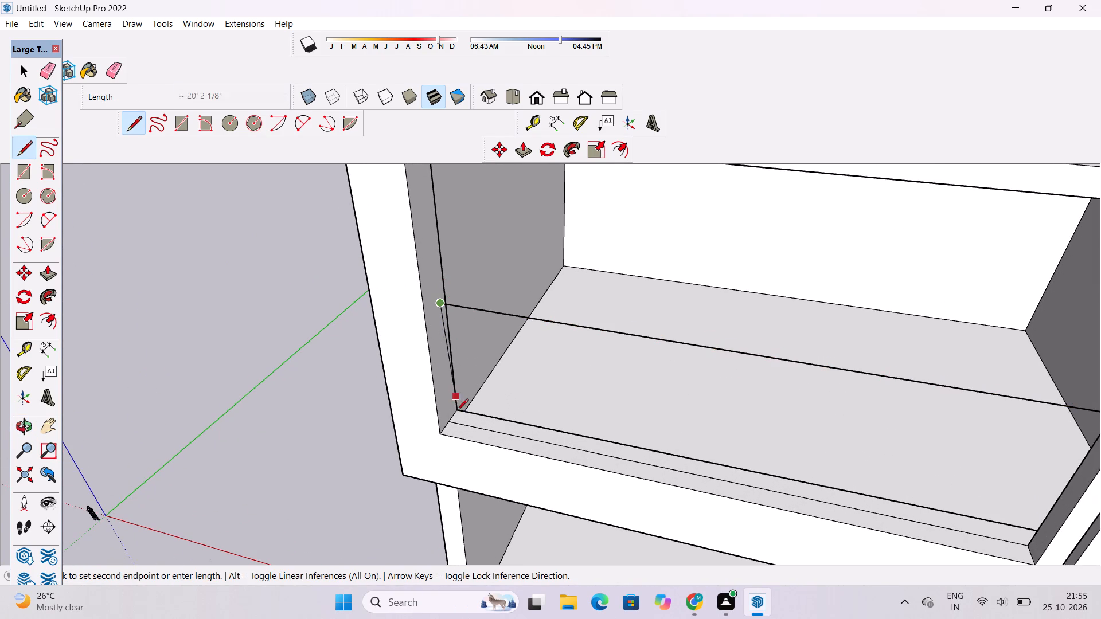
Draw a 23' vertical line down the opposite side wall from the long line's end to the ledge top.
scroll(456, 419, "up", 4)
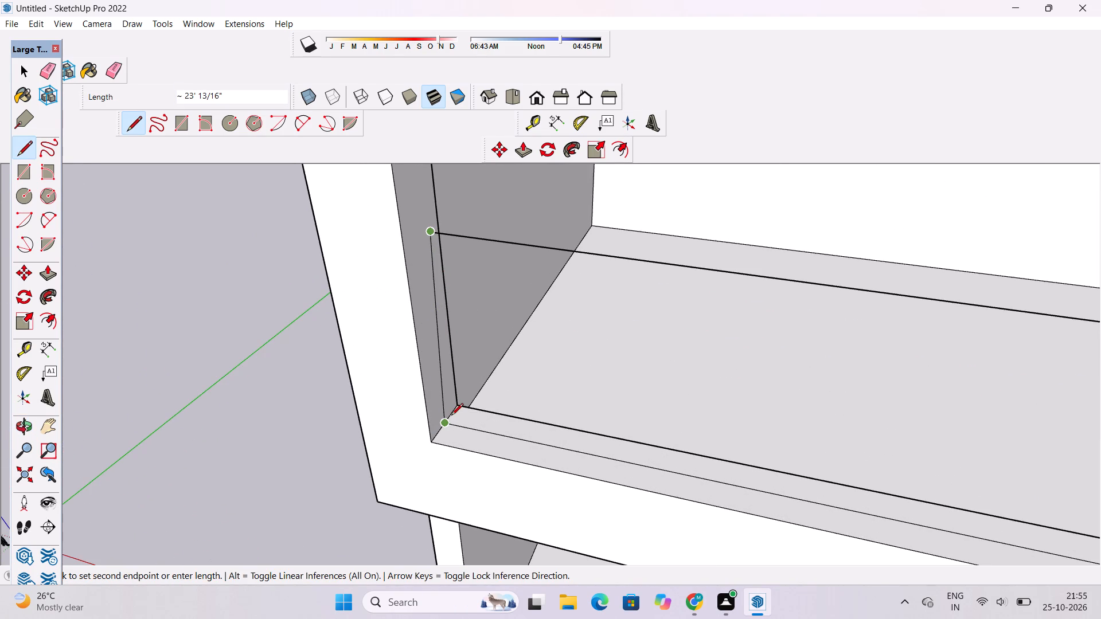
scroll(451, 416, "up", 7)
left_click(451, 410)
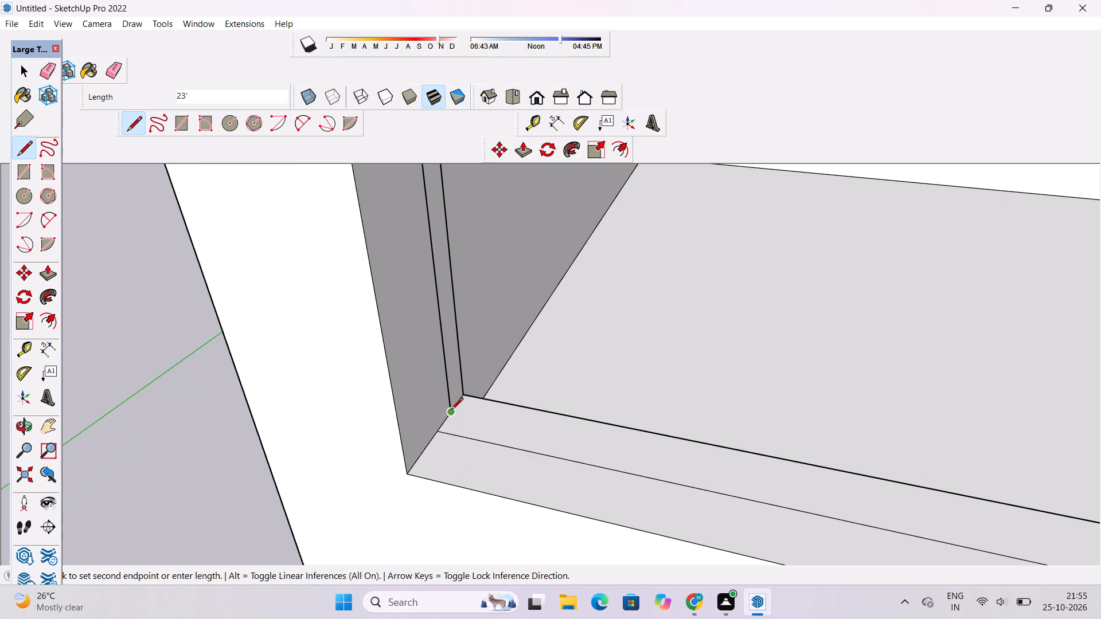
Close the panel outline with a 114' line along the ledge top back to the first vertical line's base.
scroll(451, 410, "down", 9)
key("o")
left_click_drag(446, 412, 532, 418)
left_click_drag(563, 418, 474, 438)
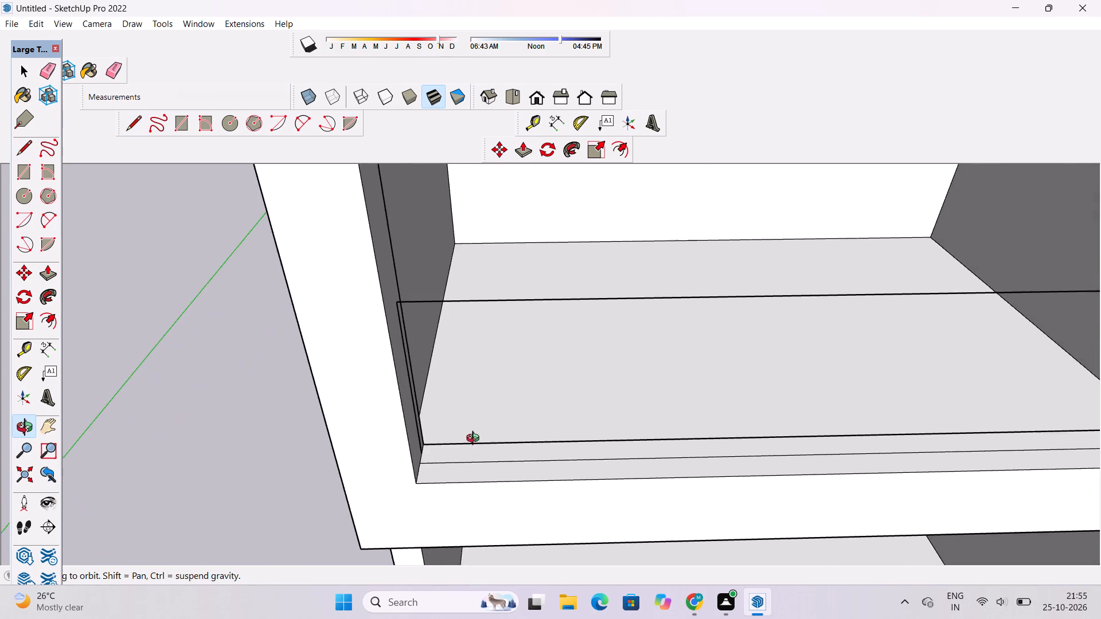
left_click_drag(475, 440, 554, 444)
left_click_drag(599, 431, 492, 455, "shift")
scroll(506, 463, "up", 5, "shift")
left_click_drag(507, 461, 433, 468, "shift")
scroll(432, 461, "down", 4)
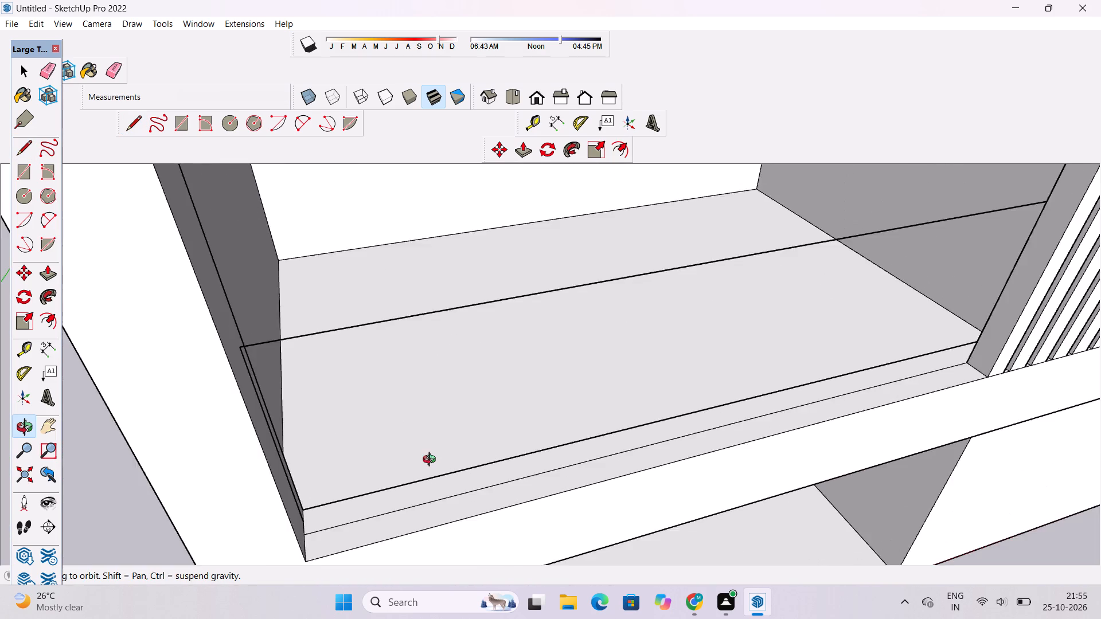
scroll(432, 461, "down", 2)
left_click_drag(436, 456, 576, 435)
scroll(630, 382, "up", 3, "shift")
left_click_drag(631, 378, 509, 411, "shift")
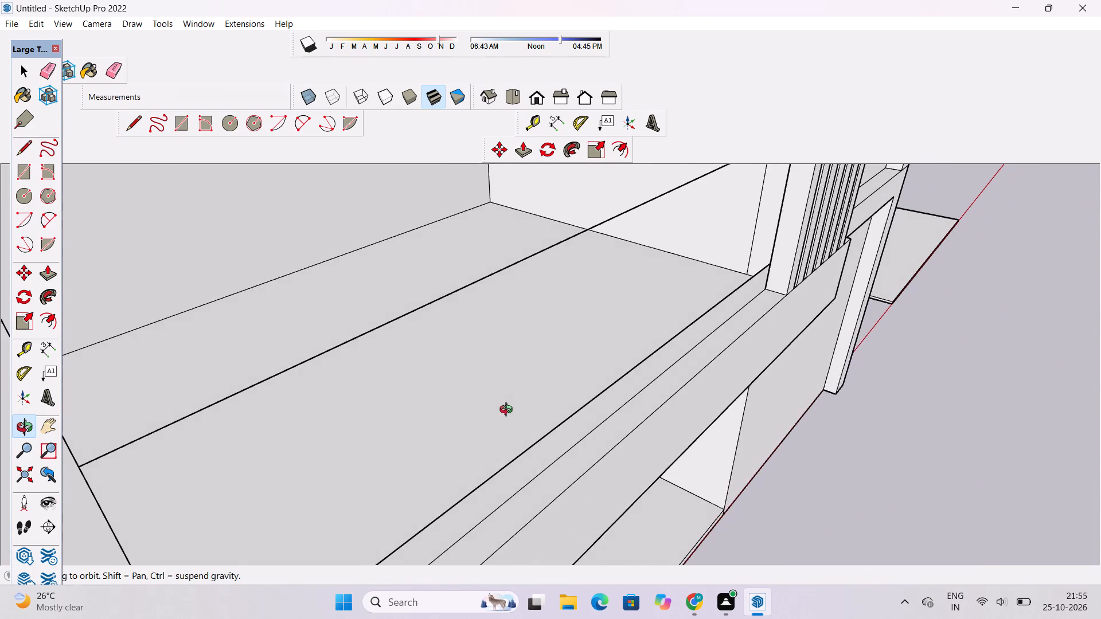
left_click_drag(509, 411, 530, 414, "shift")
key("l")
scroll(569, 391, "up", 5)
key("o")
left_click_drag(567, 392, 580, 383)
left_click_drag(615, 354, 491, 422, "shift")
scroll(486, 422, "down", 5)
left_click_drag(486, 422, 536, 361)
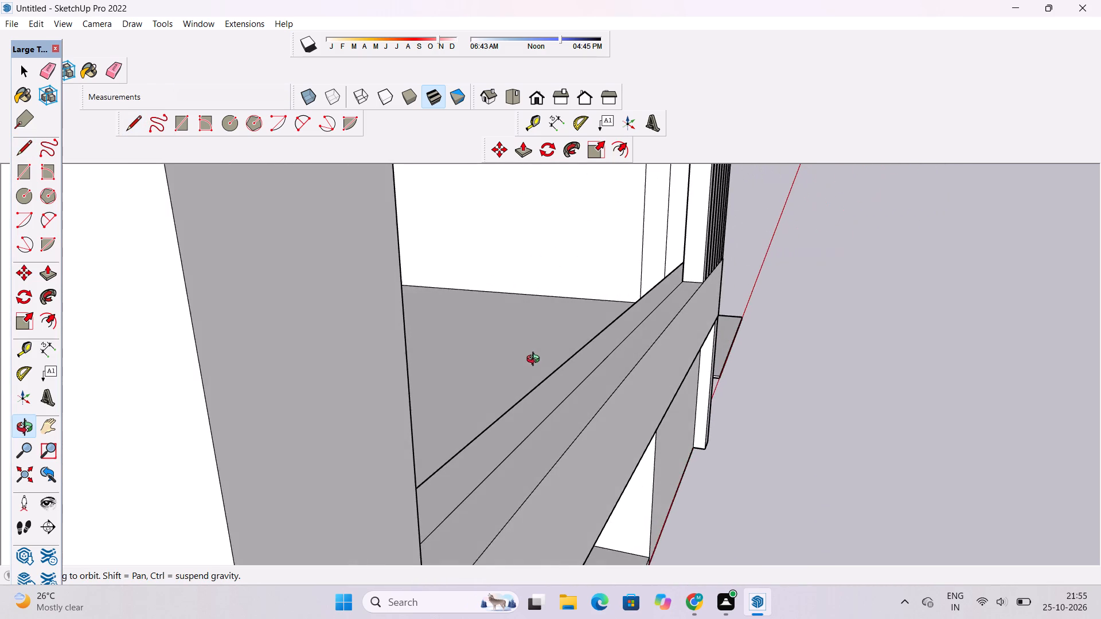
left_click_drag(536, 361, 400, 453, "shift")
scroll(482, 391, "up", 4)
left_click_drag(442, 404, 523, 411)
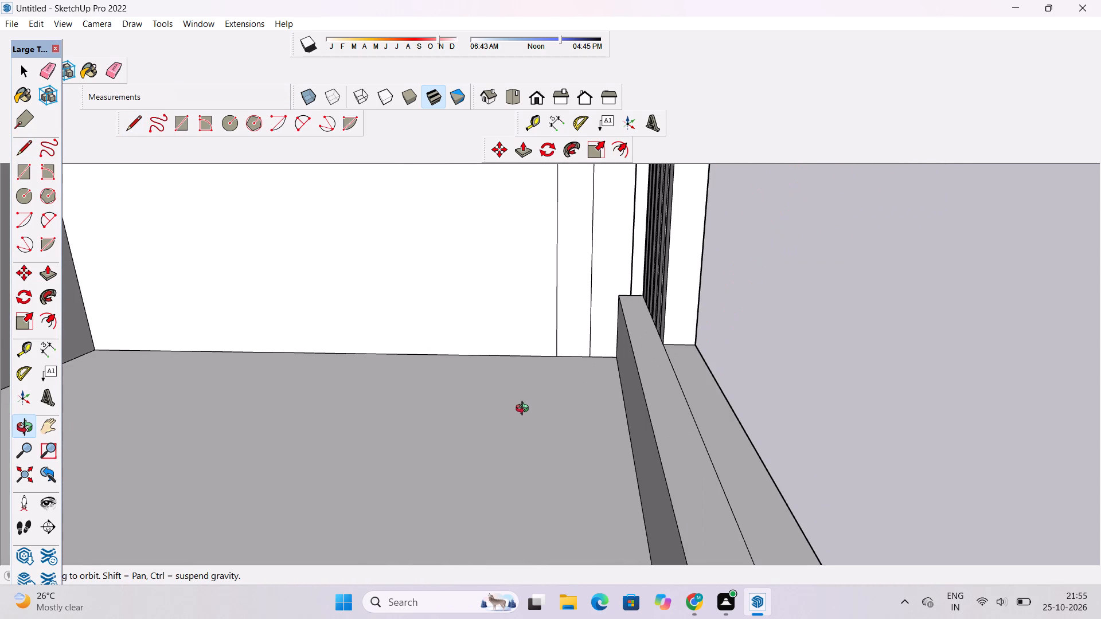
key("l")
scroll(628, 297, "up", 3)
left_click(629, 295)
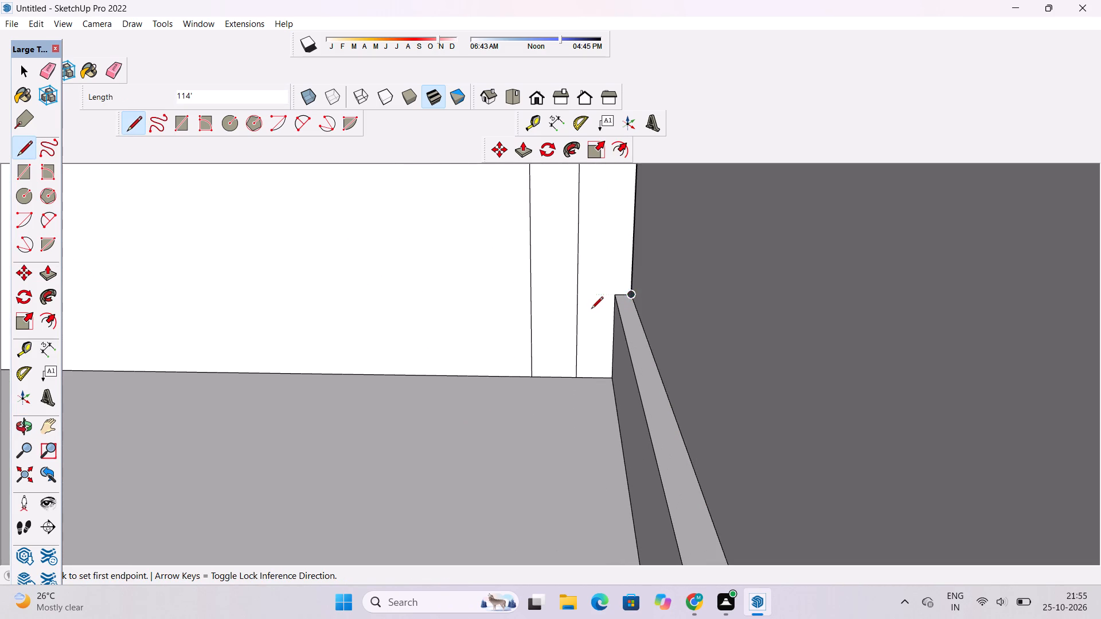
Examine the whole building from the front and slightly above, checking the new balcony panel, the fins and the tower.
scroll(589, 309, "down", 5)
key("space")
left_click(529, 91)
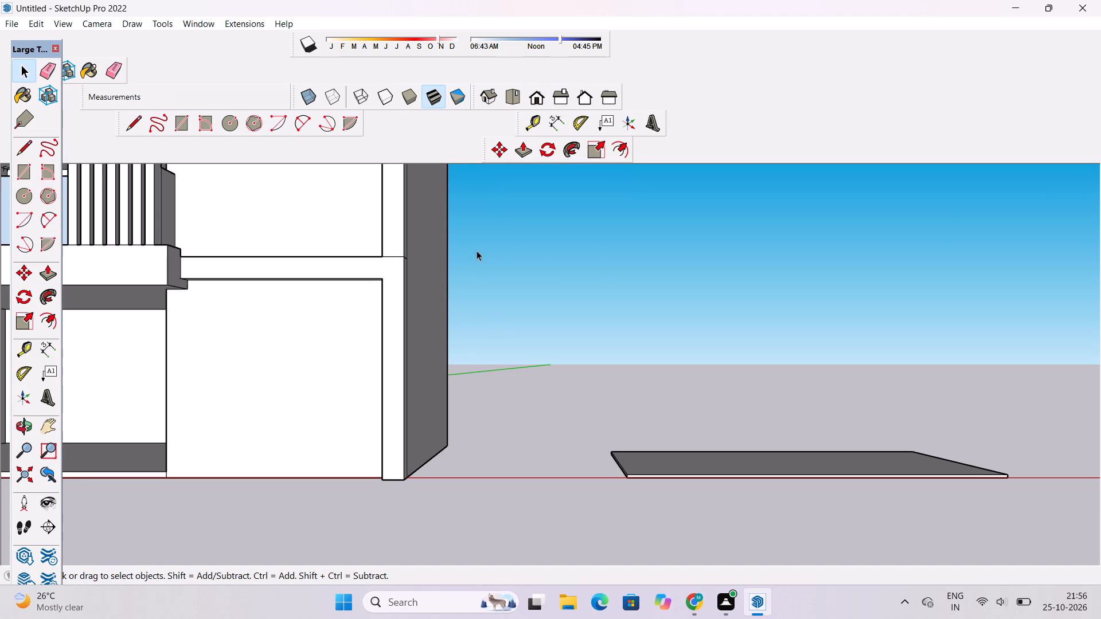
left_click(23, 429)
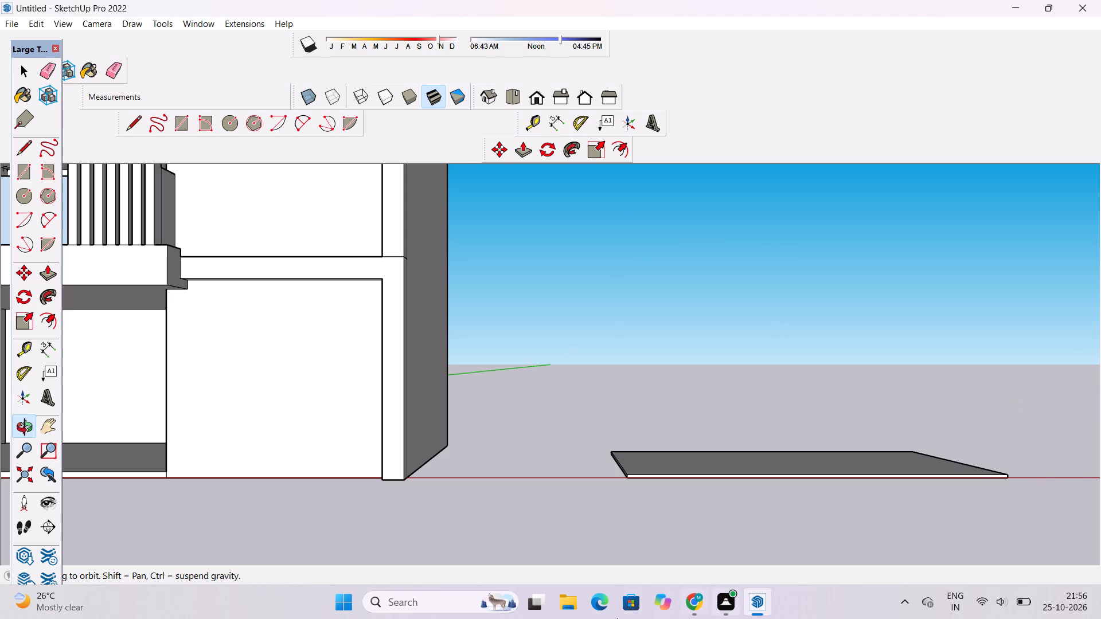
scroll(495, 369, "down", 3)
left_click_drag(393, 375, 529, 385, "shift")
scroll(543, 381, "down", 6)
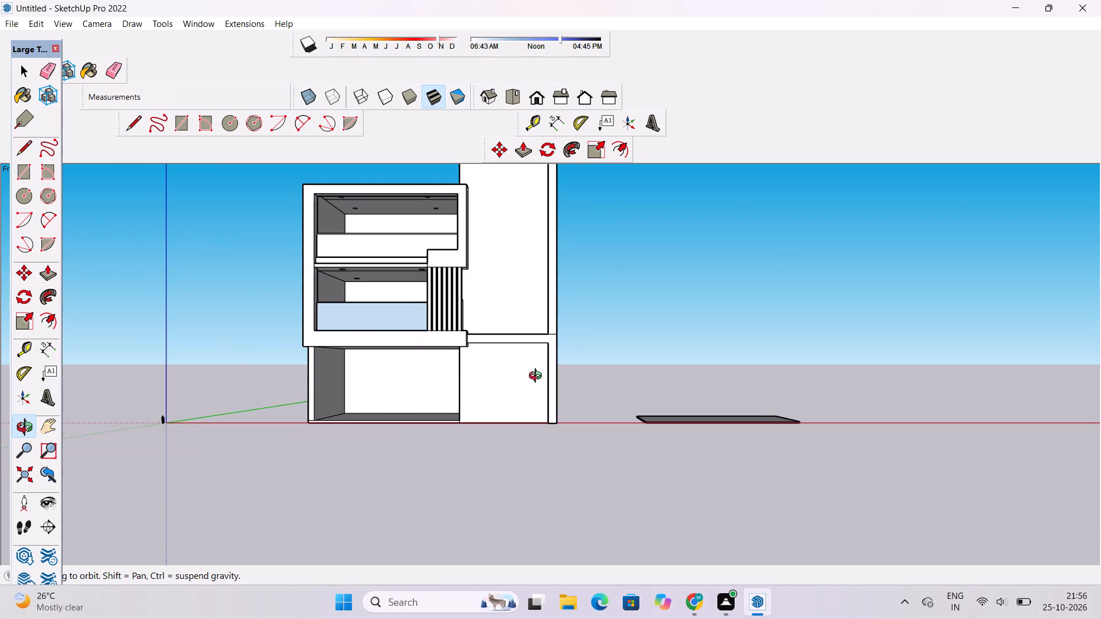
scroll(538, 377, "down", 1)
left_click_drag(424, 357, 436, 409, "shift")
scroll(460, 336, "up", 3)
left_click_drag(456, 327, 460, 342, "shift")
scroll(459, 336, "down", 4)
left_click_drag(433, 333, 445, 355)
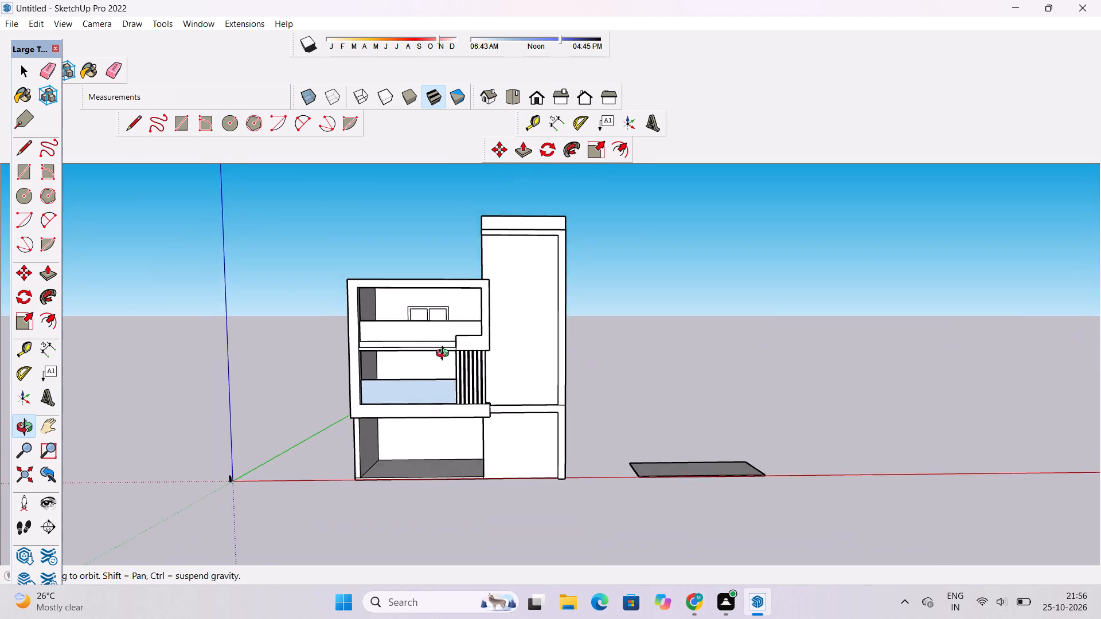
left_click_drag(445, 355, 467, 451)
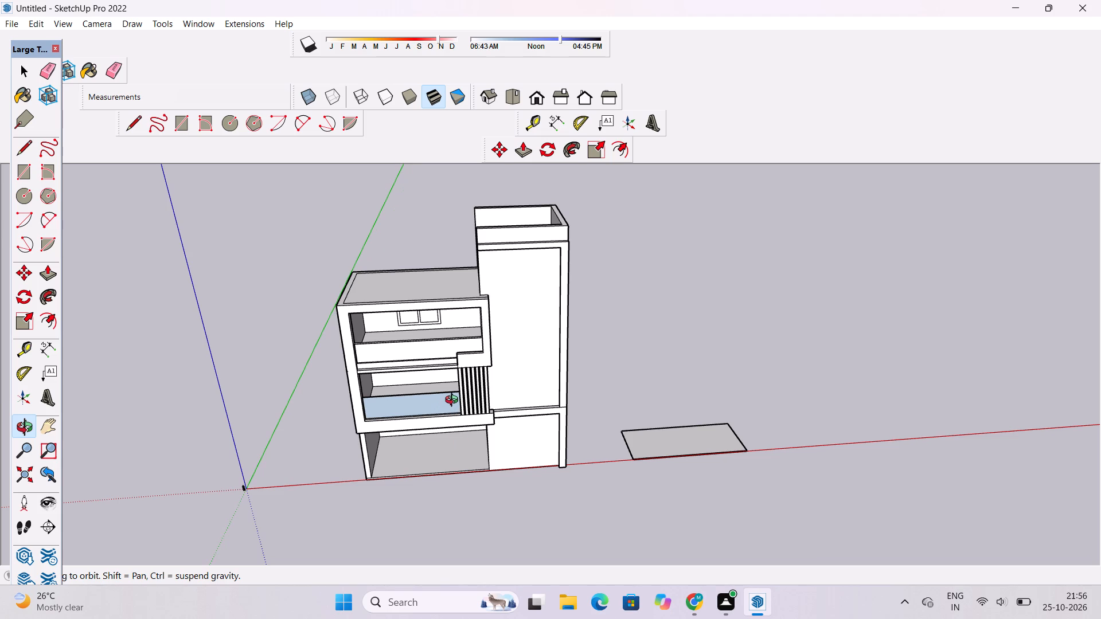
scroll(455, 395, "down", 3)
left_click_drag(455, 392, 459, 405)
scroll(493, 350, "up", 4)
left_click_drag(493, 349, 455, 369, "shift")
left_click_drag(455, 369, 431, 285)
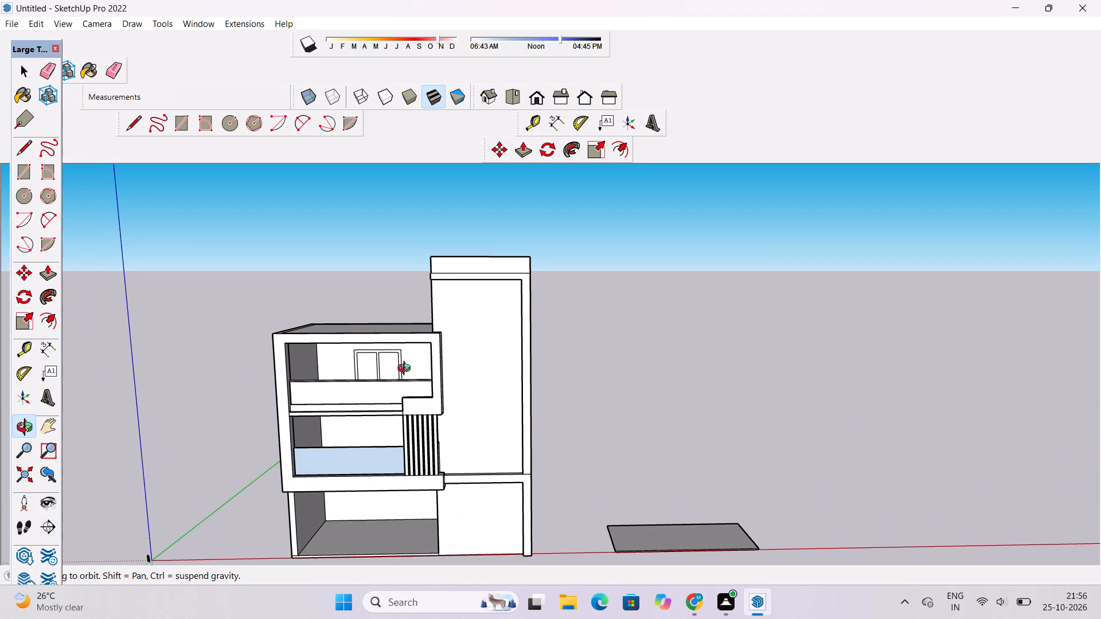
scroll(405, 366, "down", 1)
left_click_drag(404, 358, 407, 369, "shift")
left_click_drag(407, 369, 435, 313)
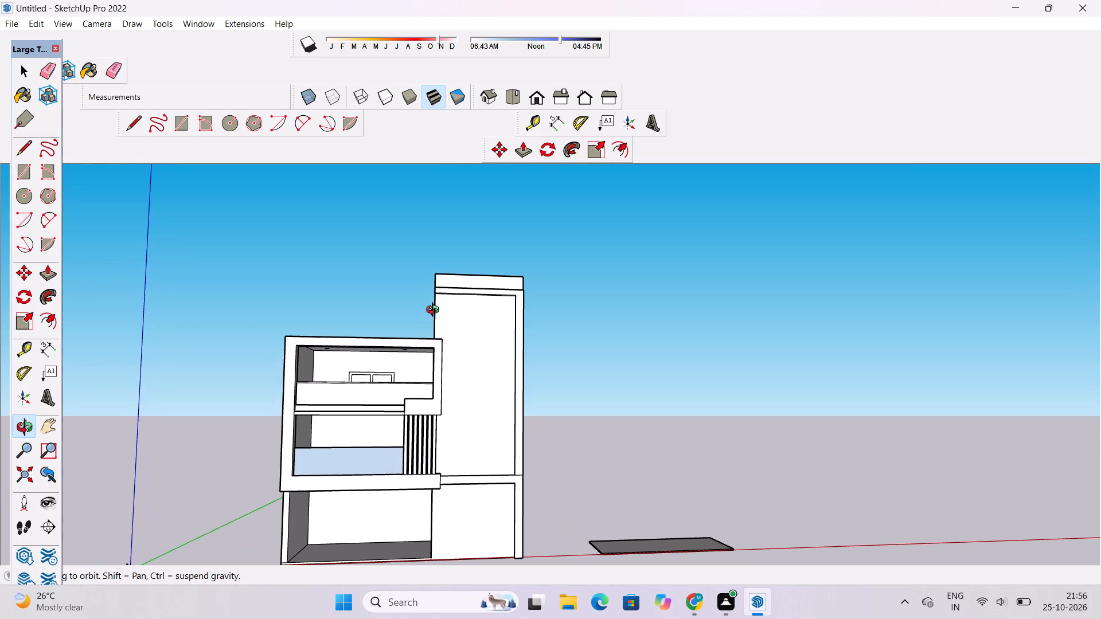
left_click(427, 316)
left_click_drag(427, 316, 430, 328, "shift")
scroll(442, 339, "down", 4)
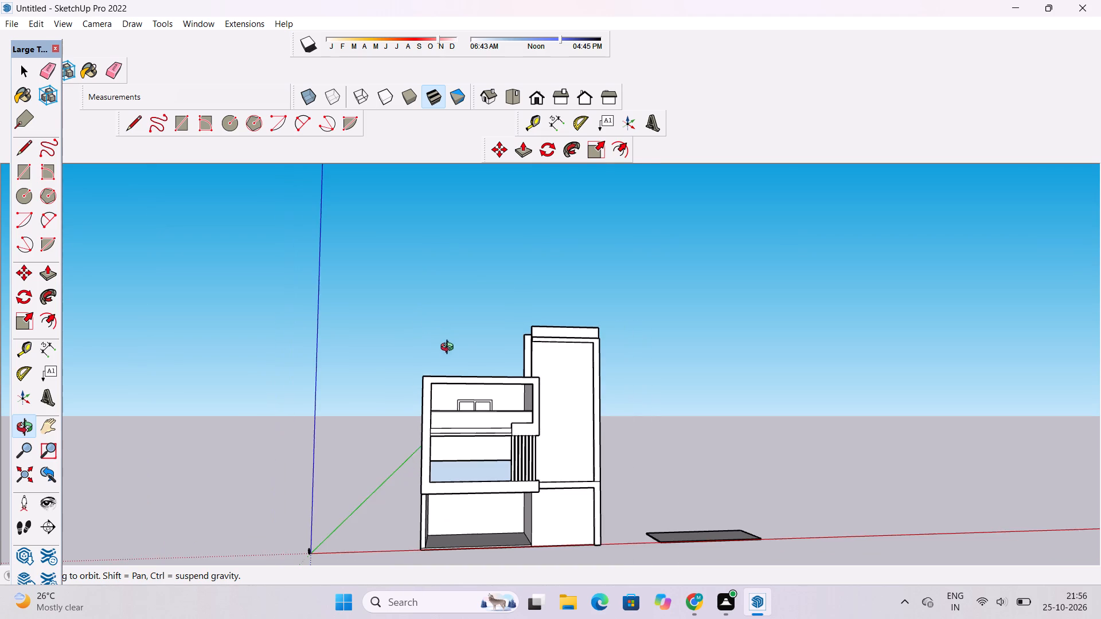
left_click_drag(497, 430, 474, 347, "shift")
scroll(471, 336, "down", 3)
left_click_drag(468, 337, 458, 361)
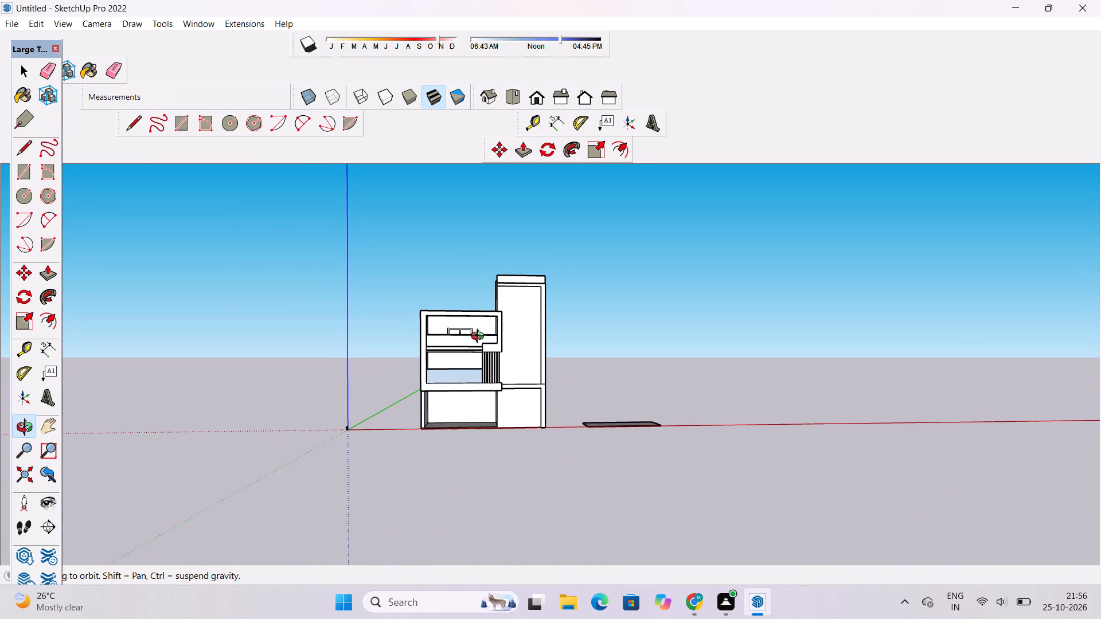
scroll(513, 302, "up", 5)
left_click_drag(517, 293, 506, 315, "shift")
scroll(513, 291, "up", 3)
left_click_drag(510, 289, 503, 291, "shift")
left_click_drag(503, 291, 503, 294)
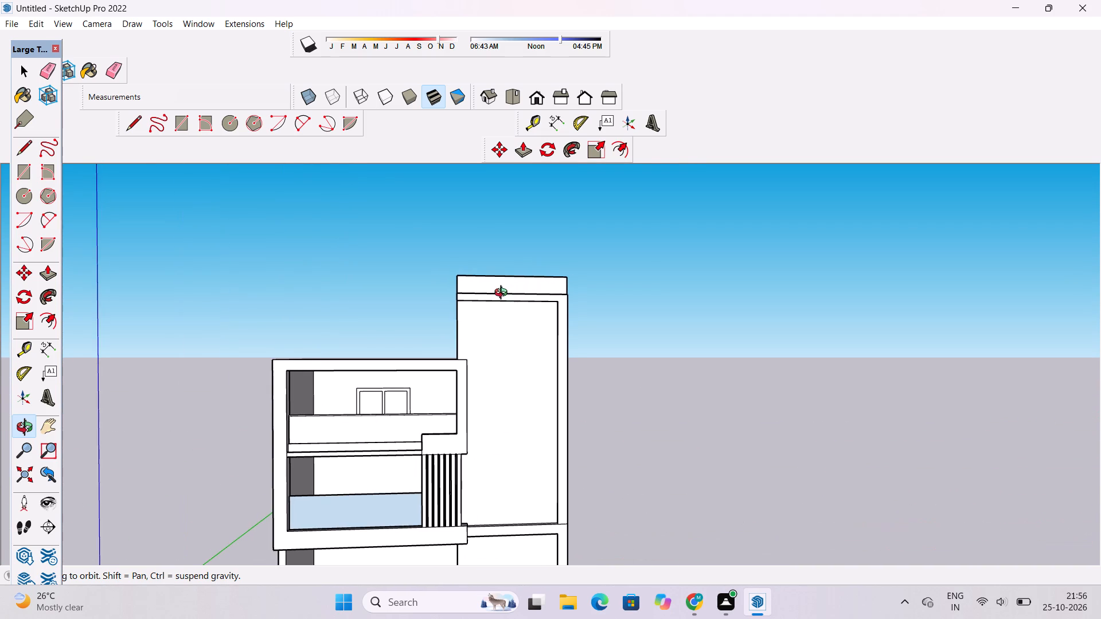
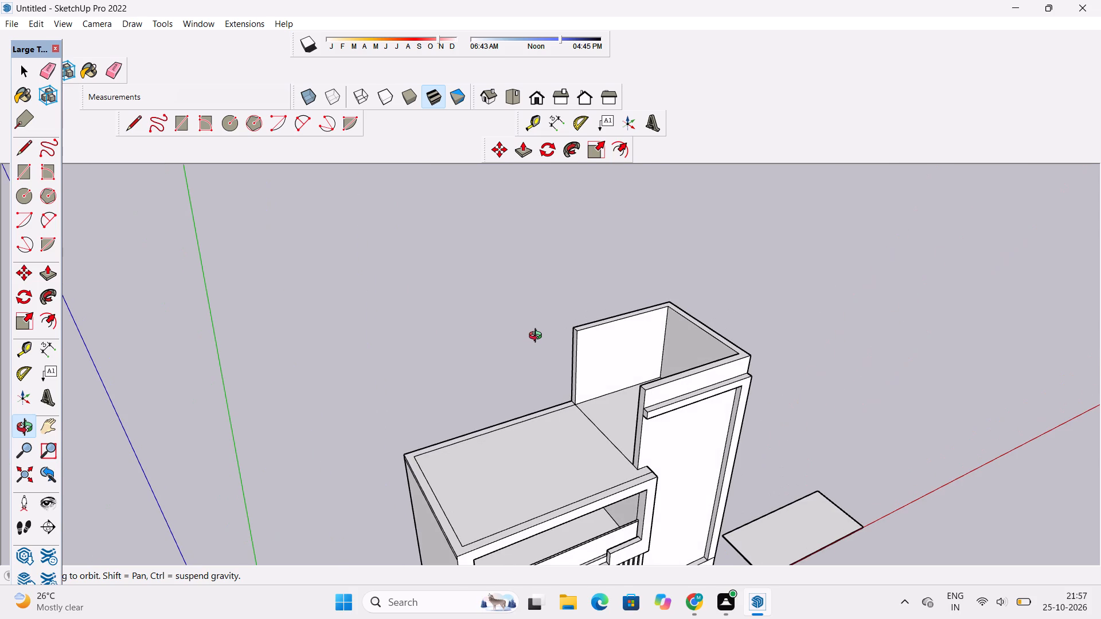
Examine the whole building from above and from the front, checking the balconies, fins and tower.
scroll(538, 337, "down", 3)
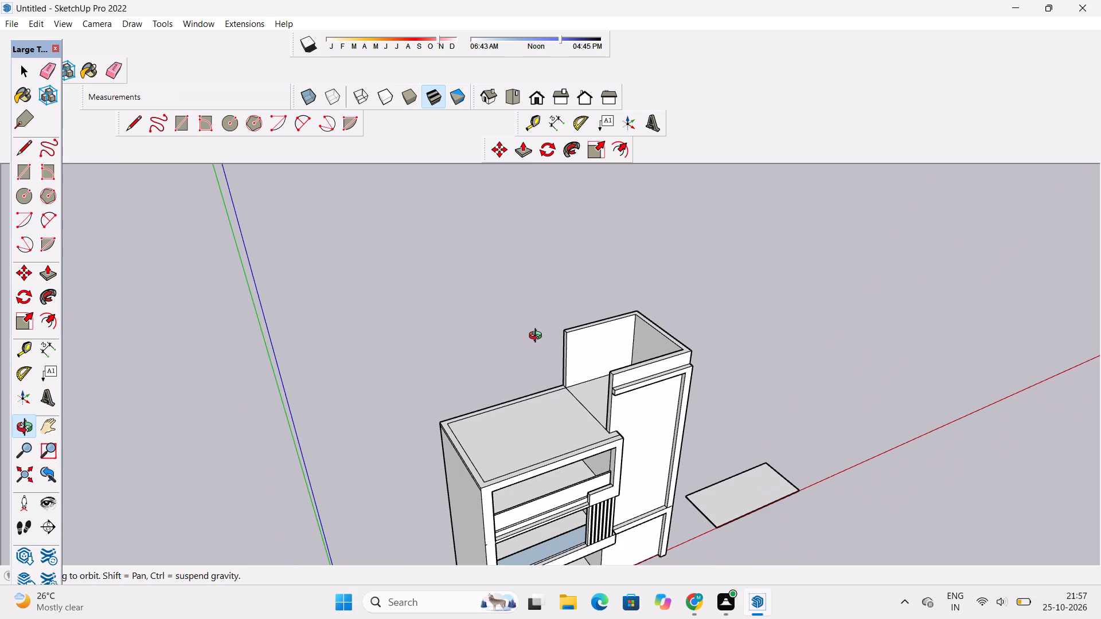
scroll(538, 337, "down", 1)
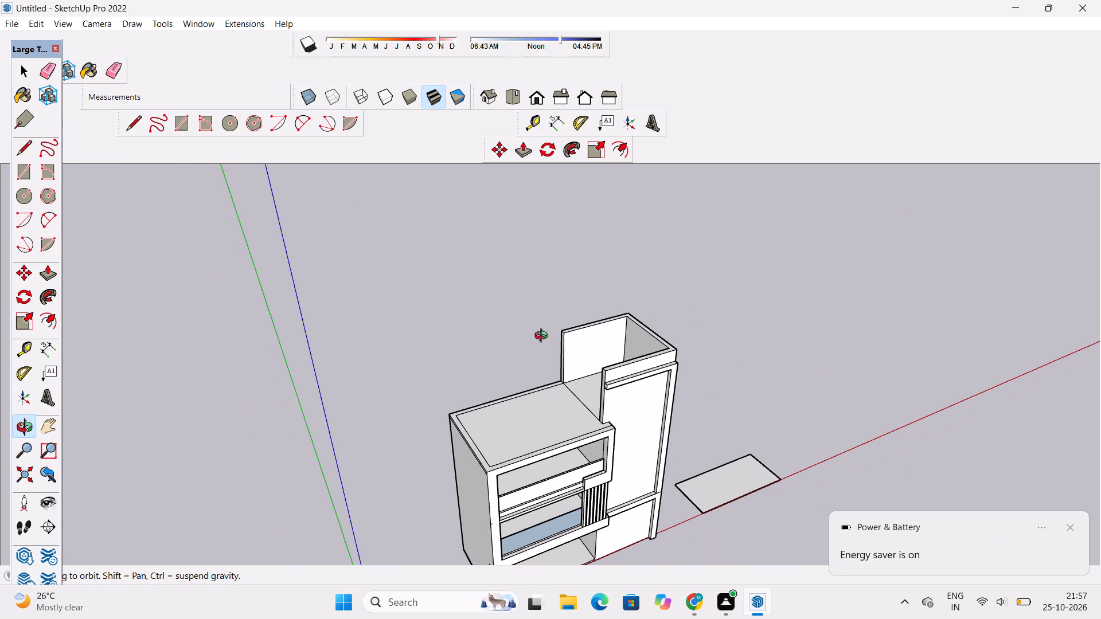
scroll(544, 330, "down", 1)
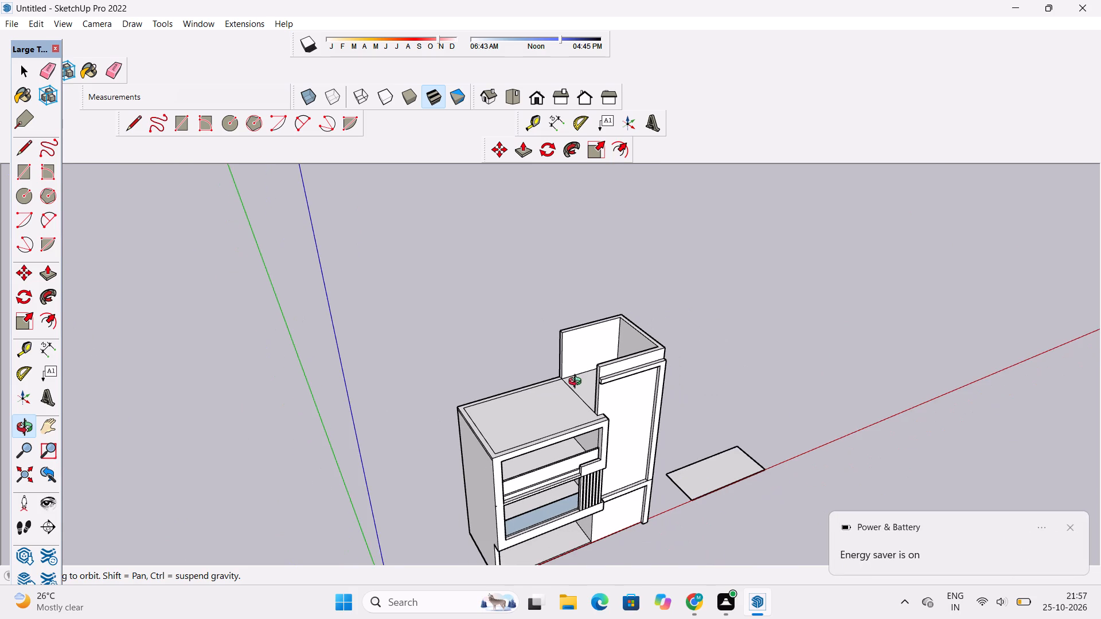
left_click_drag(582, 390, 585, 358, "shift")
left_click_drag(627, 402, 585, 326)
scroll(587, 323, "up", 3)
scroll(588, 323, "down", 3)
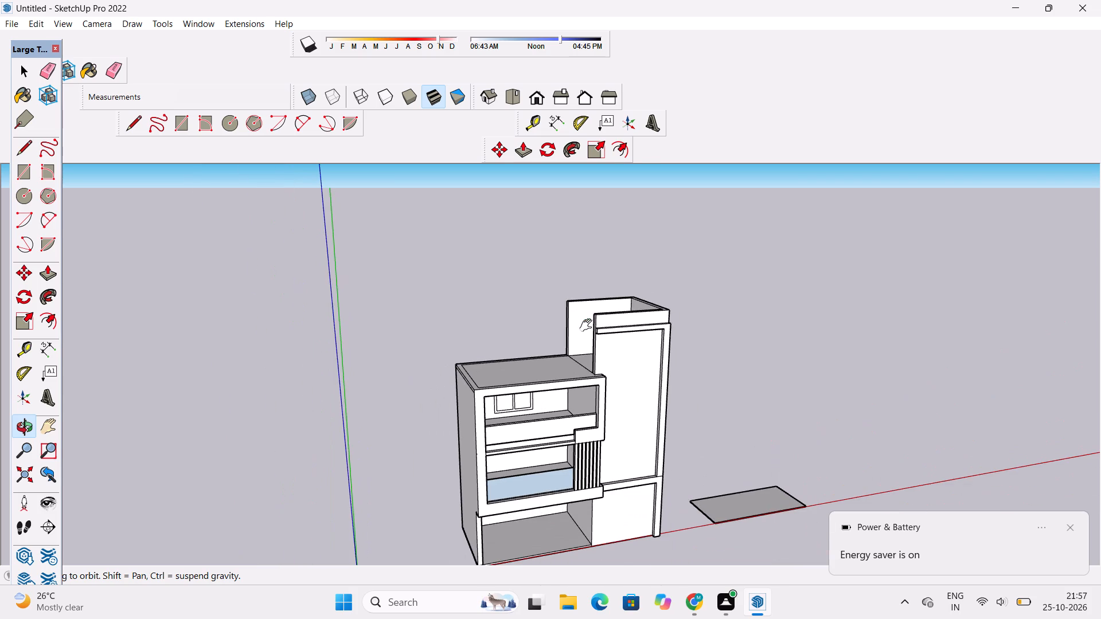
left_click(588, 326, "shift")
left_click_drag(588, 326, 601, 371)
scroll(576, 395, "up", 3)
left_click_drag(530, 410, 536, 344, "shift")
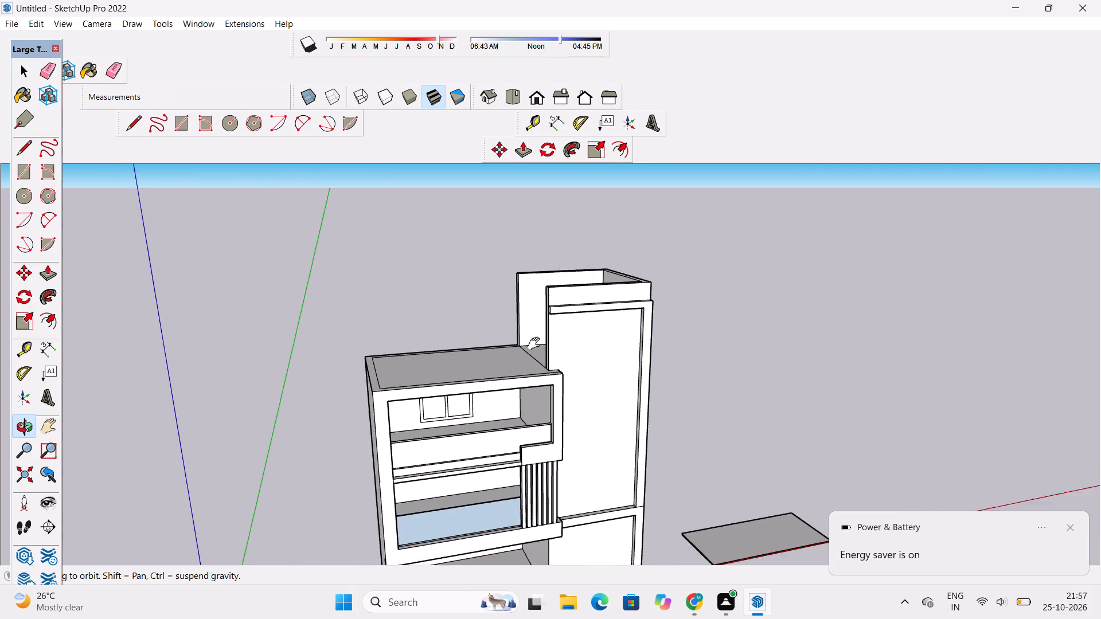
left_click_drag(536, 344, 536, 338, "shift")
left_click(1068, 530)
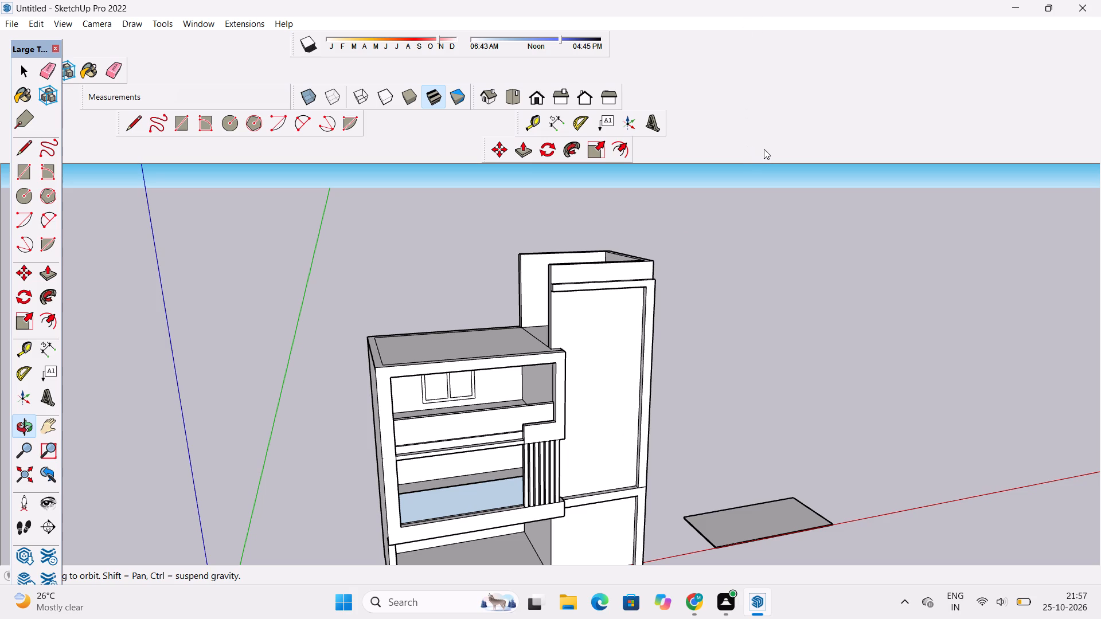
scroll(652, 347, "down", 7)
scroll(644, 311, "up", 1)
scroll(638, 293, "down", 5)
left_click_drag(641, 367, 557, 356)
scroll(642, 336, "up", 5)
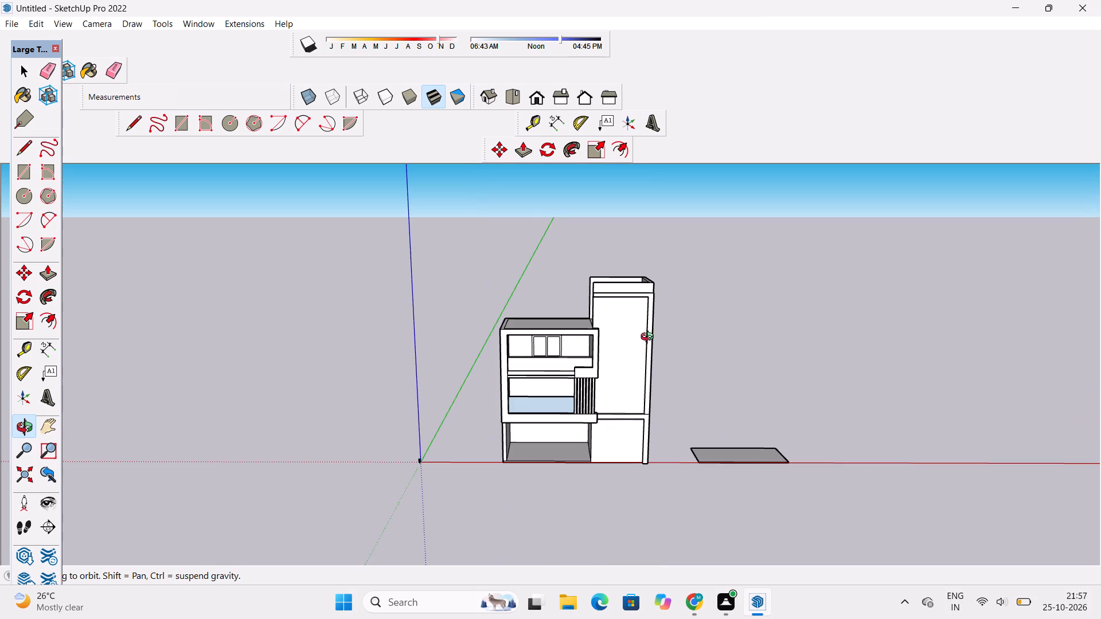
left_click_drag(632, 356, 614, 354)
scroll(631, 352, "down", 5)
scroll(661, 412, "up", 2)
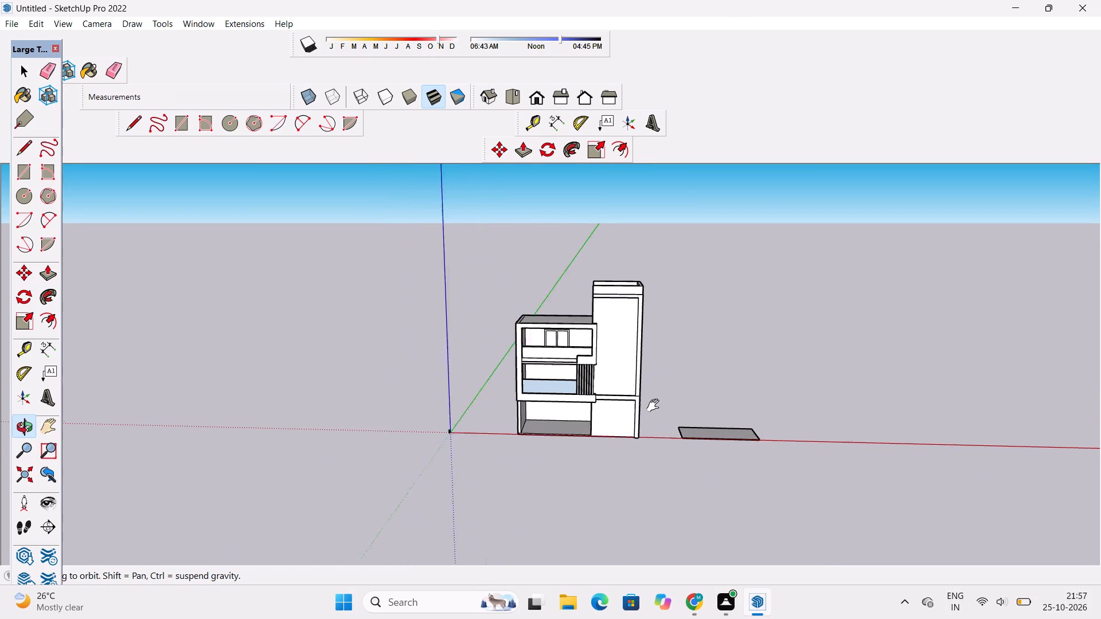
scroll(655, 406, "up", 4)
left_click_drag(595, 324, 611, 339, "shift")
left_click_drag(612, 346, 615, 334)
scroll(615, 334, "down", 1)
left_click(586, 350, "shift")
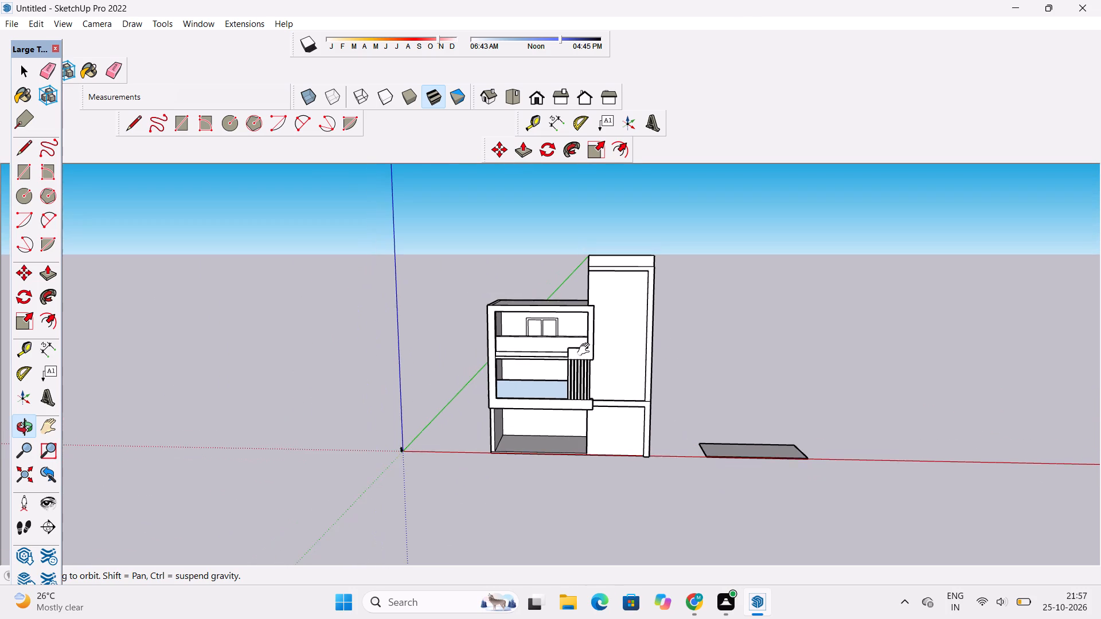
left_click_drag(594, 373, 616, 365)
scroll(636, 340, "up", 3)
left_click_drag(635, 359, 617, 358)
left_click(592, 358)
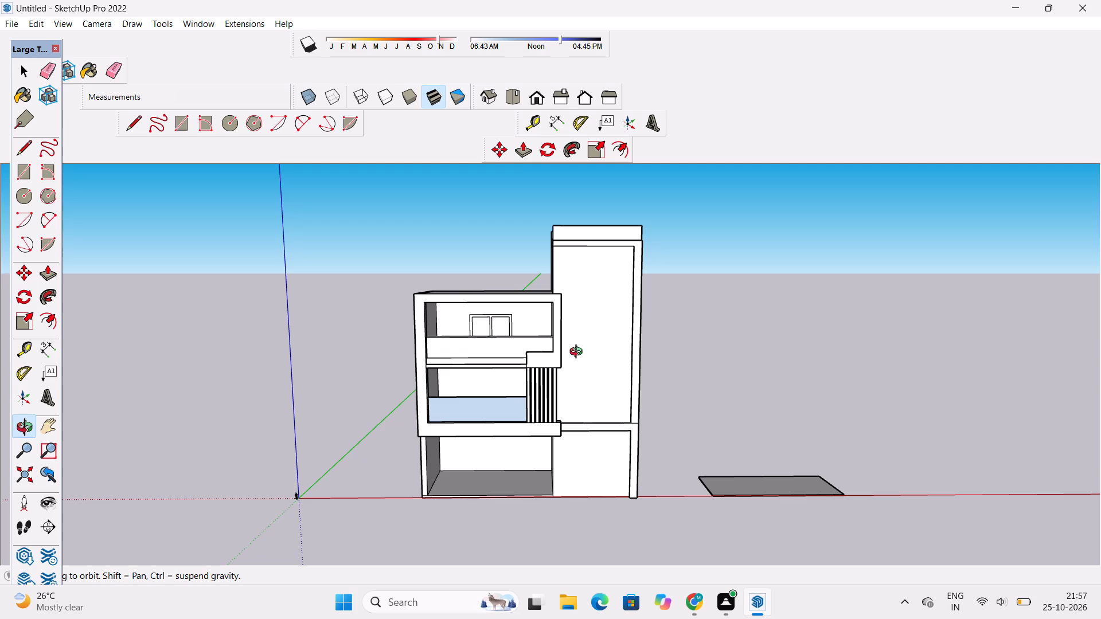
Draw a circle of 4" radius on the side wall, centred on the lower balcony panel's top corner away from the fins.
left_click_drag(549, 415, 553, 392, "shift")
scroll(553, 392, "up", 2)
left_click(553, 392, "shift")
scroll(490, 387, "up", 3)
left_click(486, 387, "shift")
left_click_drag(486, 387, 510, 409)
scroll(524, 387, "down", 5)
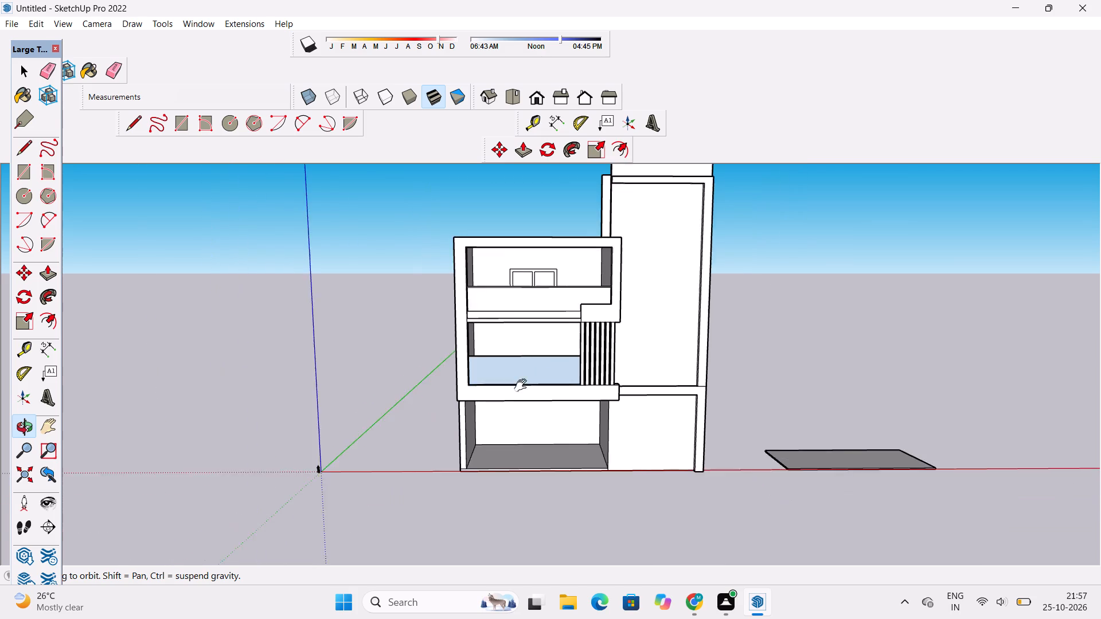
left_click_drag(505, 336, 474, 333, "shift")
scroll(471, 331, "up", 5)
left_click_drag(490, 399, 392, 428)
scroll(477, 348, "up", 4)
left_click_drag(437, 383, 498, 384, "shift")
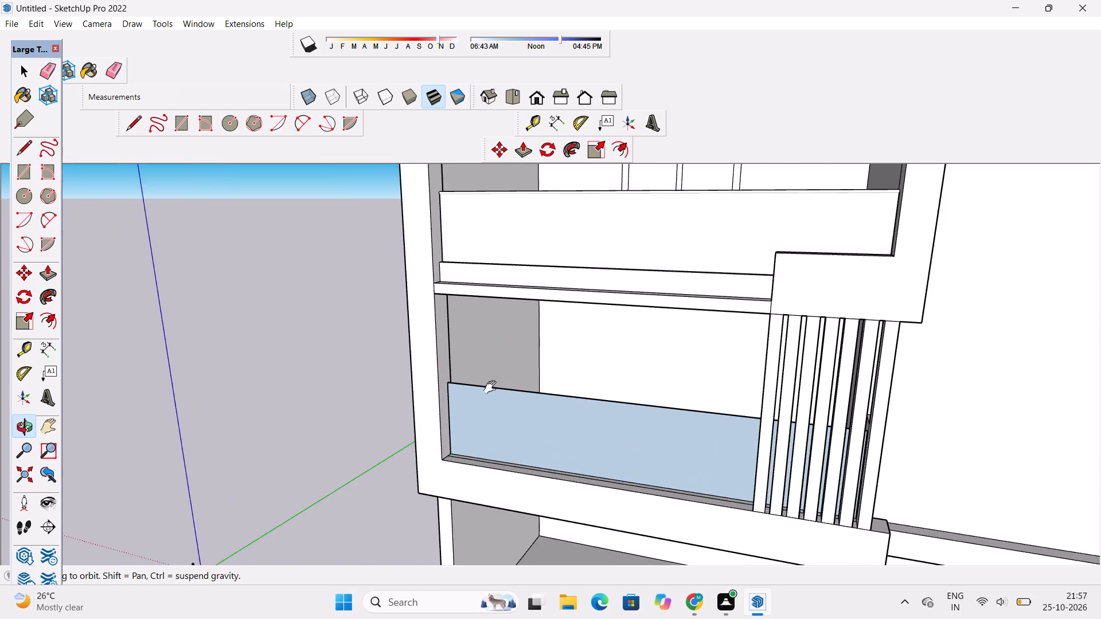
left_click_drag(480, 401, 441, 389)
scroll(436, 376, "up", 3)
left_click_drag(450, 377, 478, 405, "shift")
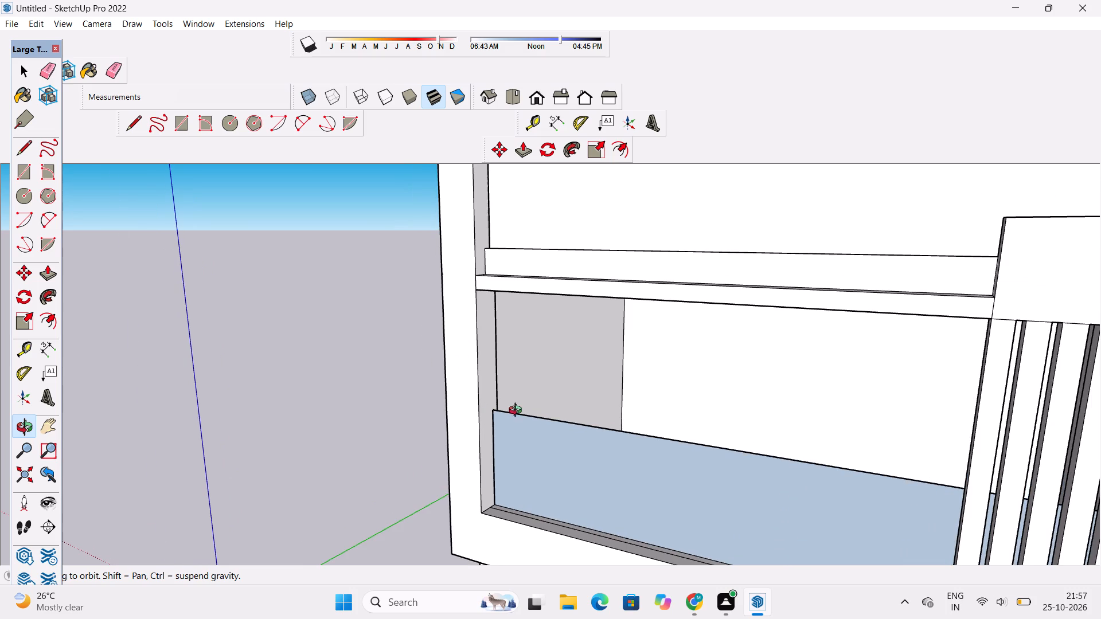
scroll(518, 412, "up", 4)
key("c")
scroll(507, 381, "up", 8)
left_click(456, 410)
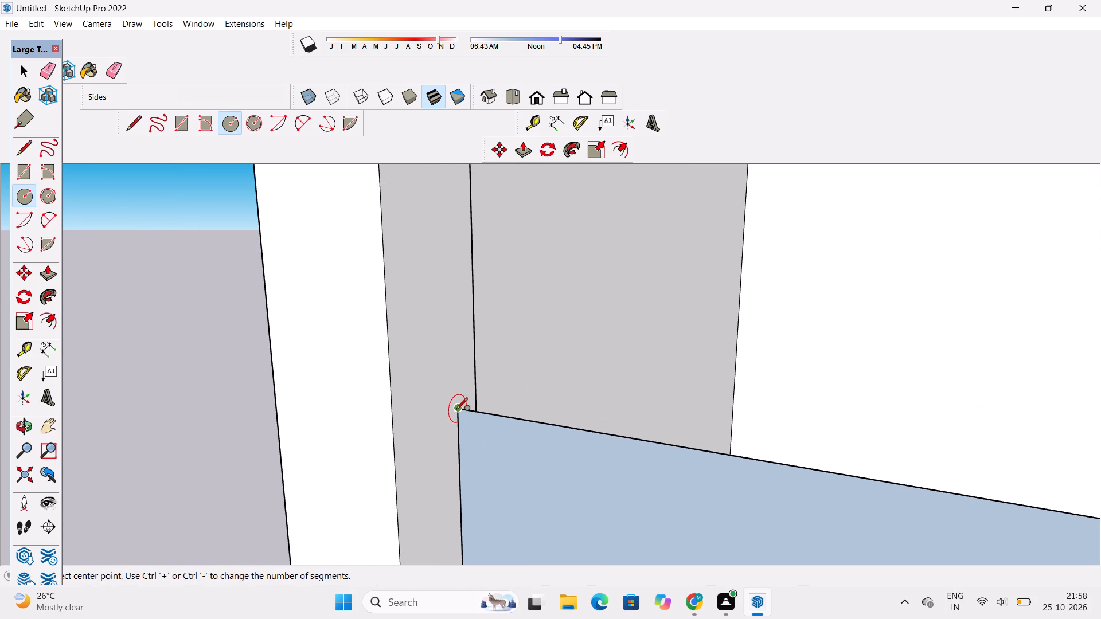
type("4\"")
key("Return")
scroll(463, 425, "down", 2)
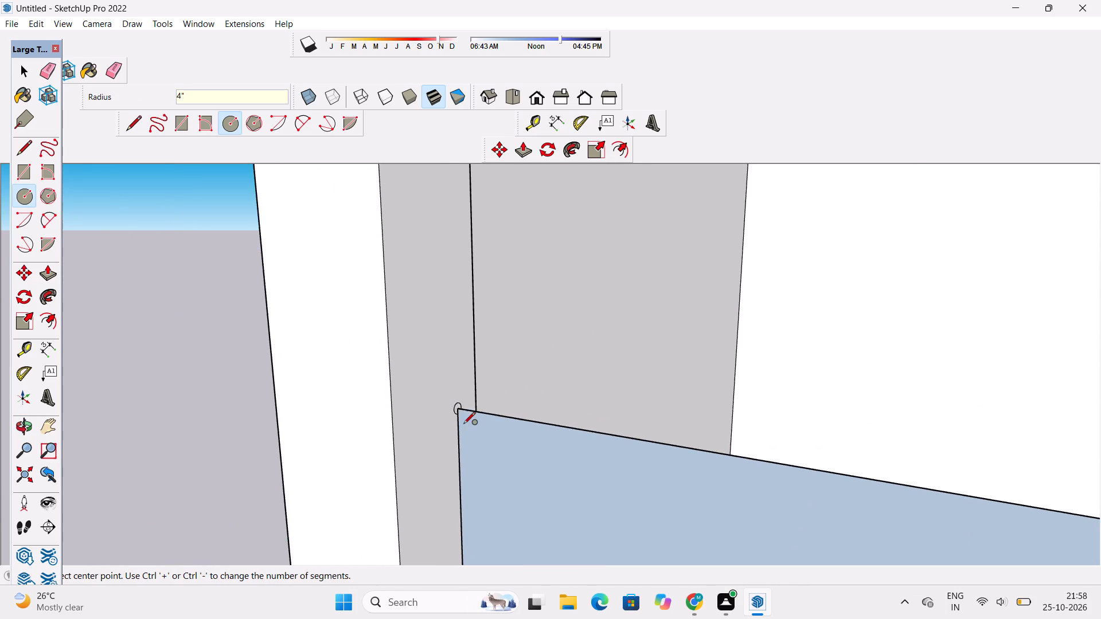
scroll(463, 425, "down", 15)
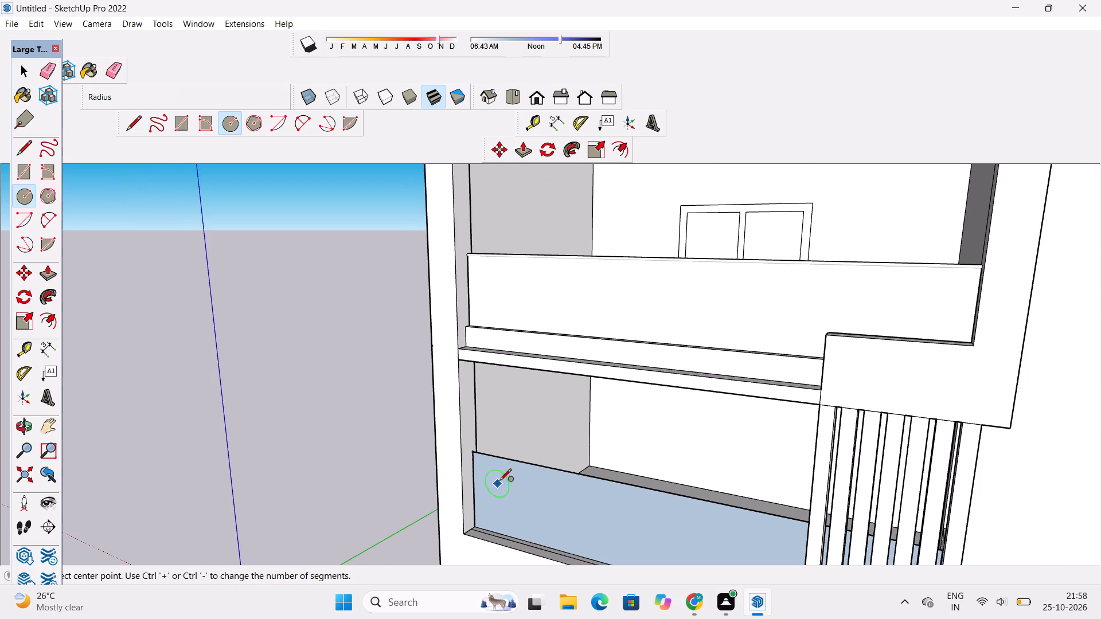
key("space")
Sweep the circle along the panel's top edge with Follow Me to form a round handrail.
scroll(537, 461, "up", 20)
scroll(537, 461, "up", 7)
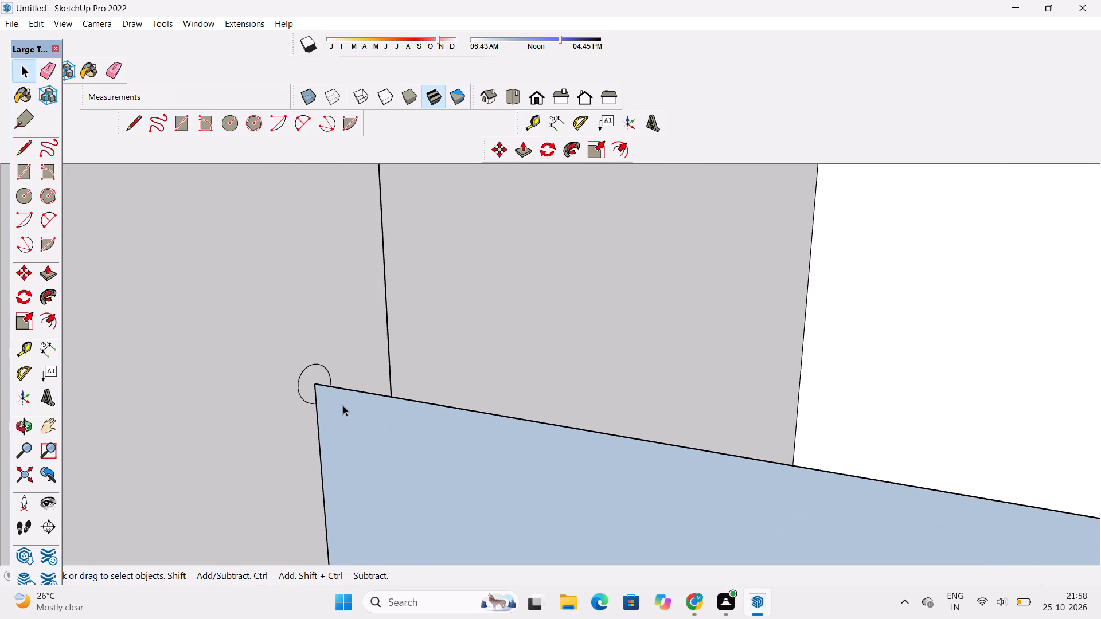
double_click(319, 373)
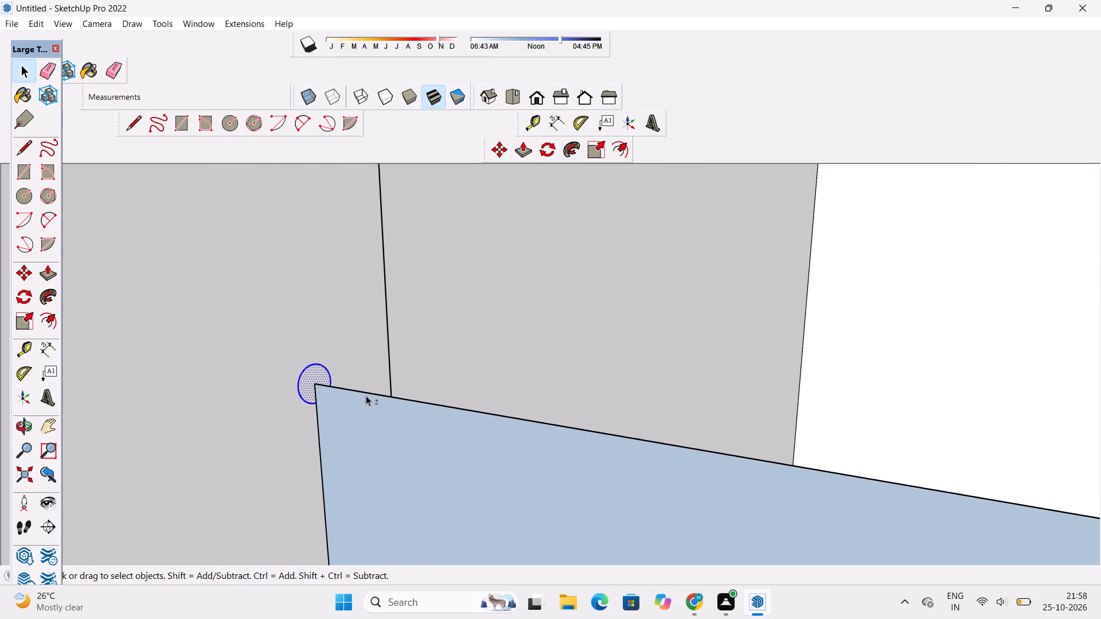
left_click(370, 392, "shift")
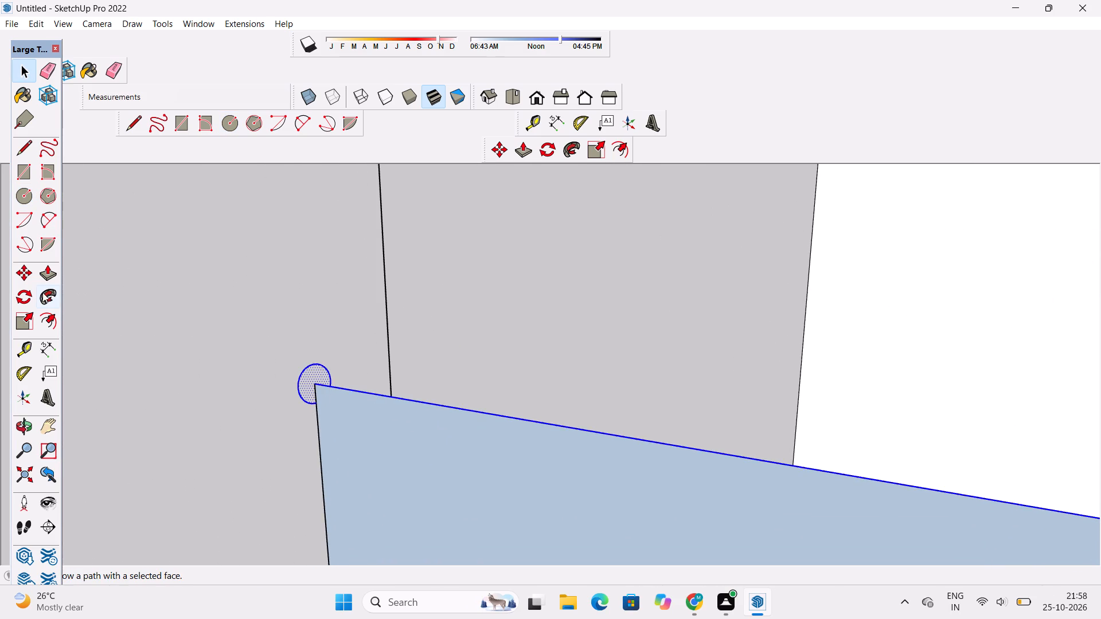
left_click(42, 292)
left_click(303, 385)
scroll(418, 381, "down", 16)
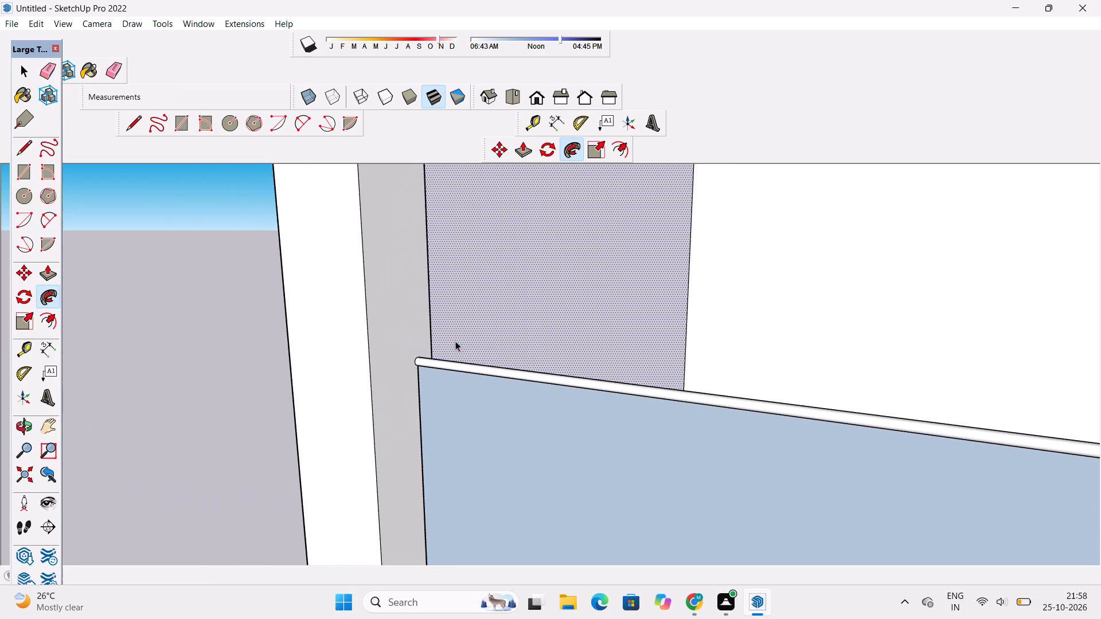
key("space")
Erase the extra edge running along the ledge top in front of the lower balcony panel.
key("o")
scroll(475, 378, "down", 8)
scroll(475, 372, "up", 1)
scroll(478, 393, "down", 6)
left_click_drag(468, 419, 573, 429)
scroll(587, 420, "down", 5)
left_click_drag(607, 432, 576, 412, "shift")
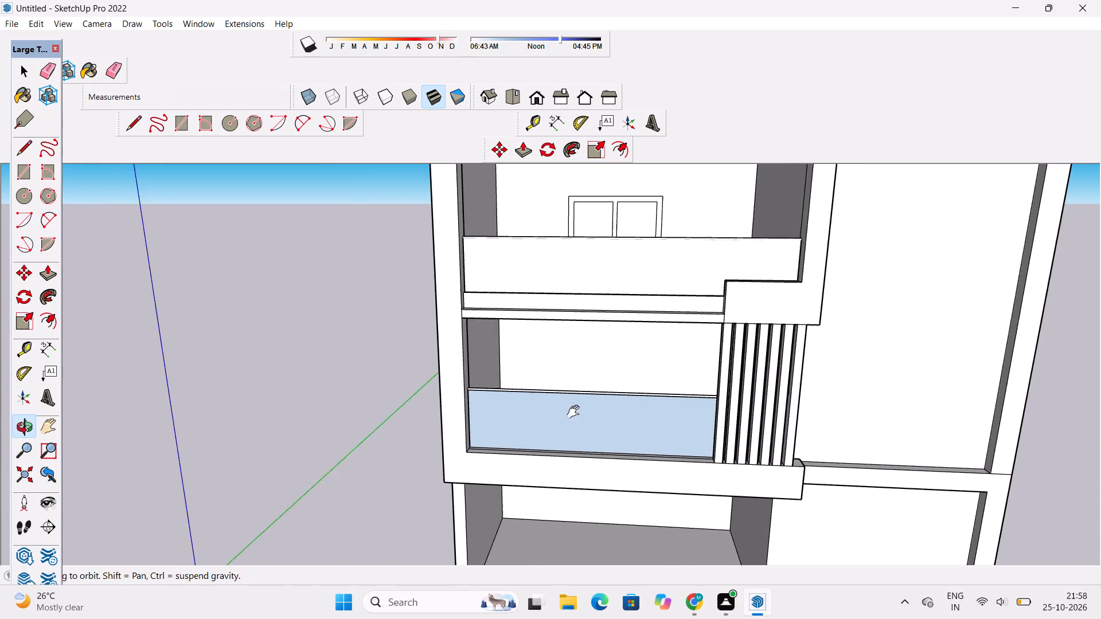
left_click_drag(576, 412, 570, 409, "shift")
scroll(560, 405, "down", 4)
left_click_drag(561, 434, 629, 530)
scroll(648, 419, "up", 9)
left_click_drag(646, 418, 599, 426)
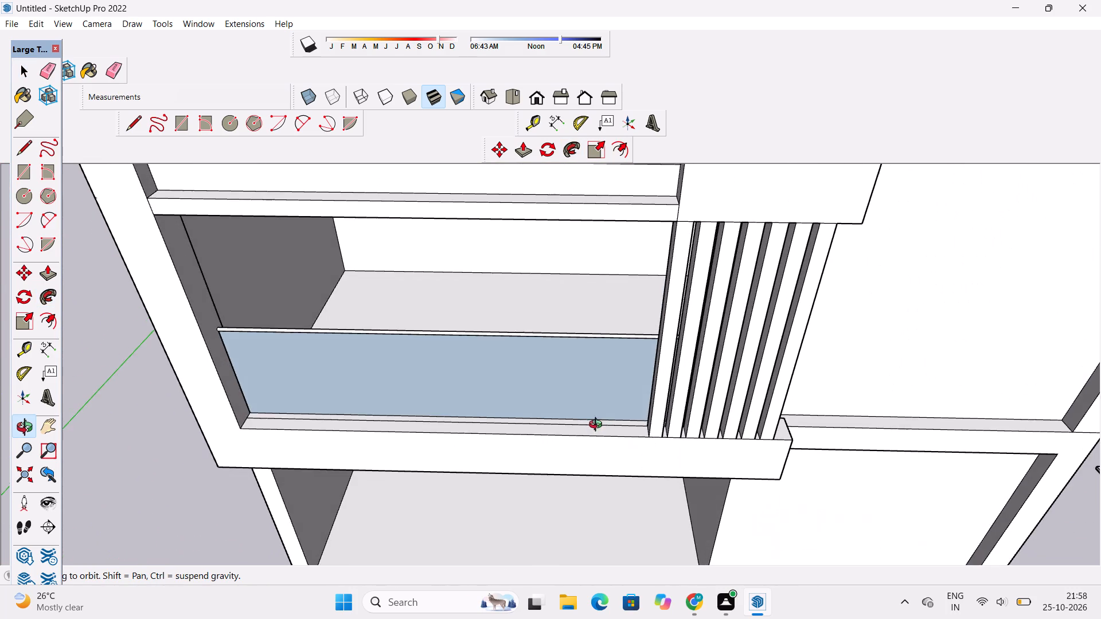
left_click_drag(491, 443, 537, 468)
scroll(472, 442, "up", 2)
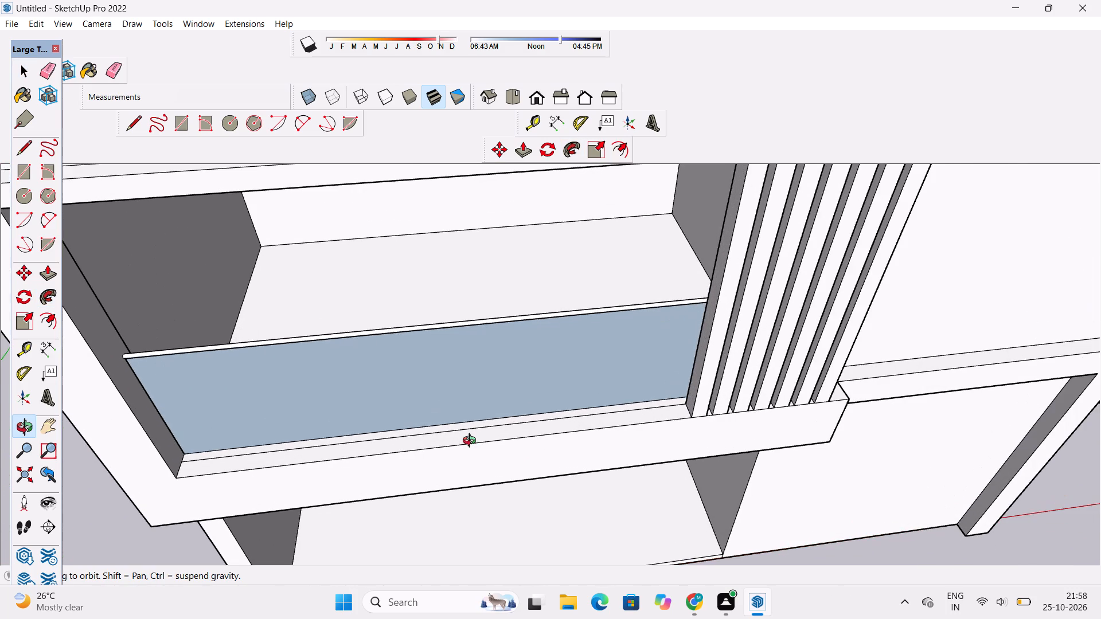
scroll(467, 441, "up", 4)
left_click(466, 440, "shift")
scroll(477, 432, "down", 4)
left_click_drag(477, 432, 489, 435, "shift")
key("e")
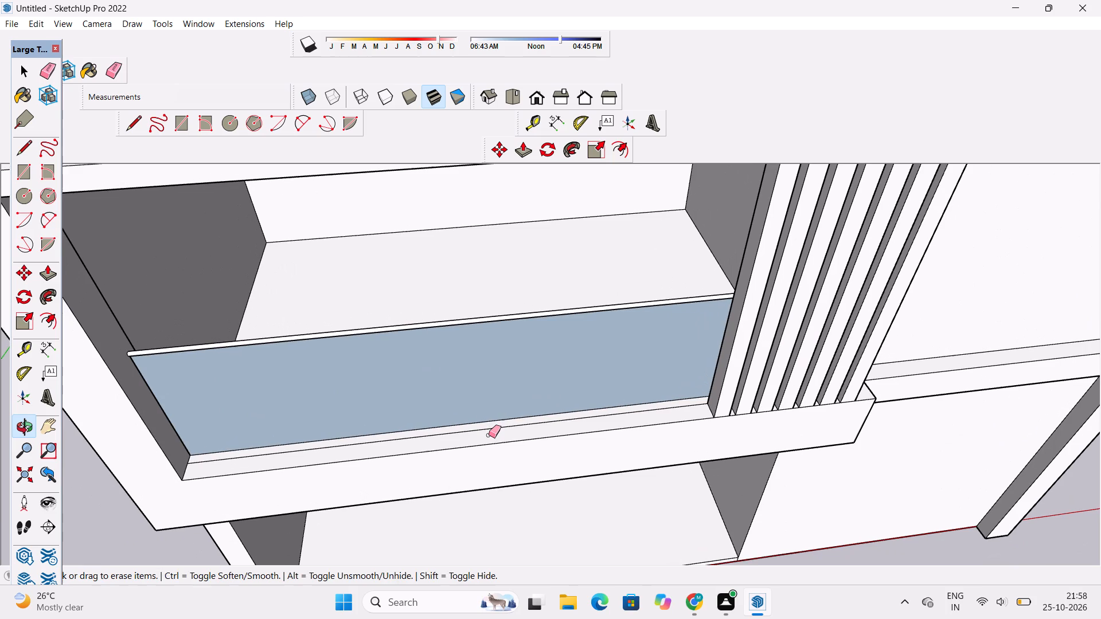
left_click(502, 426)
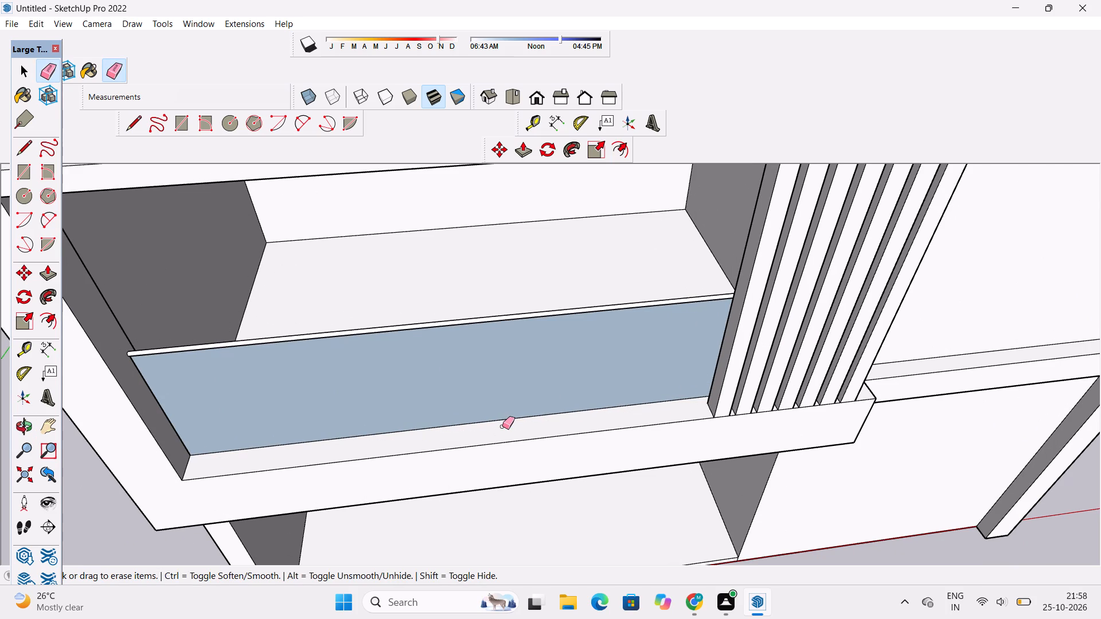
Examine the whole building from the front and above, checking the lower balcony's panel and handrail.
key("o")
scroll(529, 416, "down", 7)
left_click_drag(532, 485, 529, 418)
scroll(531, 413, "down", 4)
left_click_drag(531, 413, 536, 423, "shift")
left_click_drag(766, 424, 737, 435, "shift")
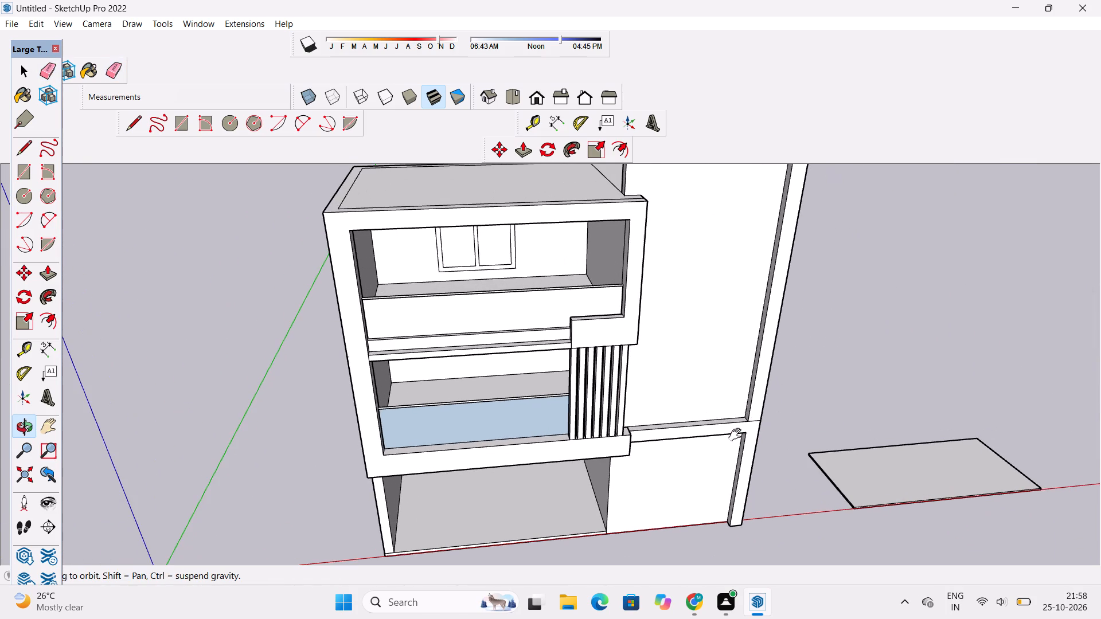
scroll(729, 437, "down", 3)
scroll(728, 430, "down", 4, "shift")
left_click(728, 430, "shift")
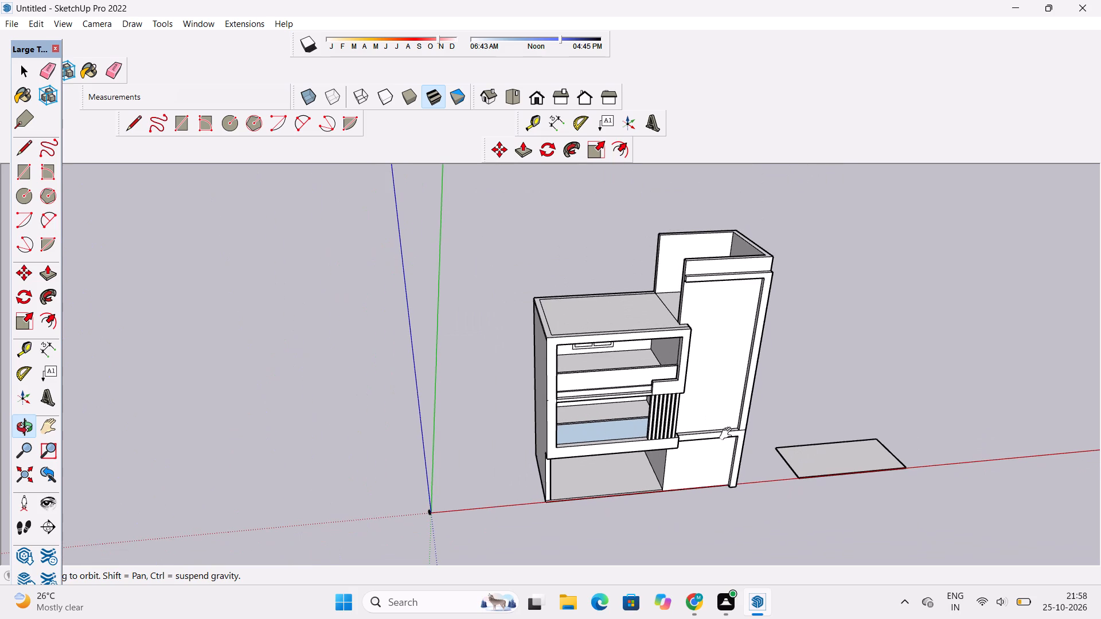
left_click_drag(713, 457, 704, 398)
left_click_drag(684, 455, 646, 416, "shift")
left_click_drag(548, 369, 579, 426, "shift")
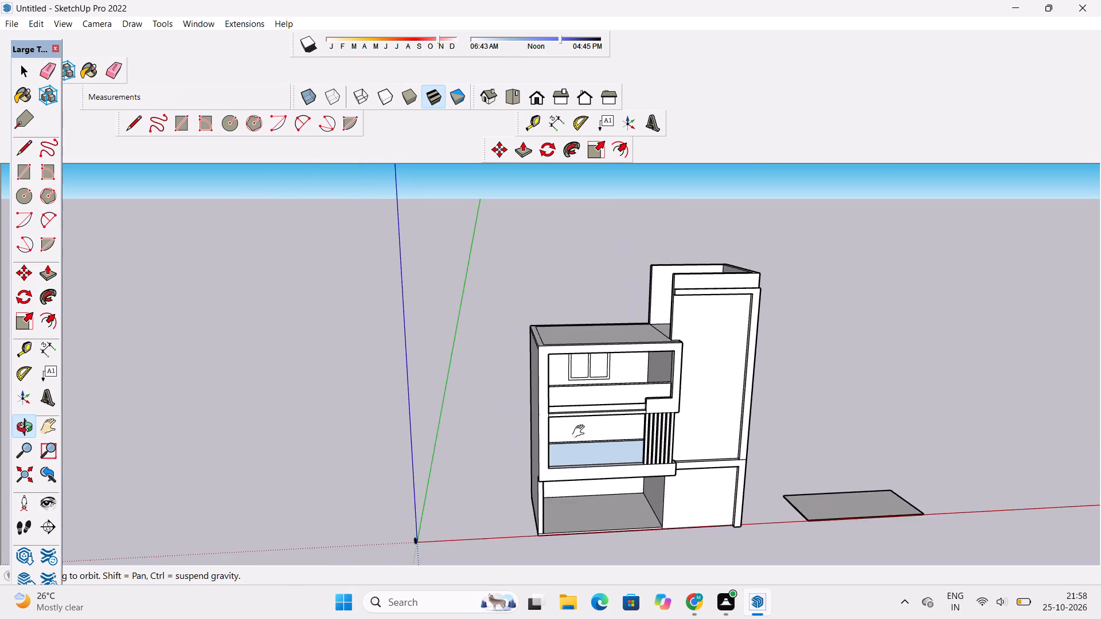
Draw a rectangle of about 34' 10" by 33' 9 1/2" on the back wall of the lower balcony.
scroll(581, 432, "up", 4)
left_click_drag(614, 431, 545, 421, "shift")
left_click_drag(538, 433, 611, 396)
left_click_drag(611, 396, 598, 371)
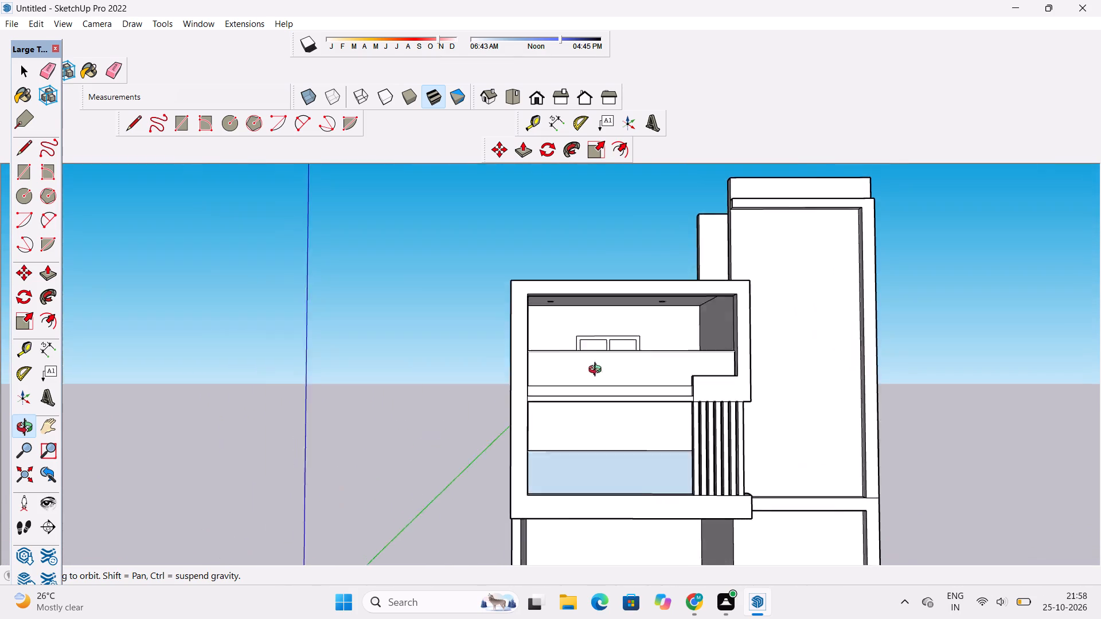
left_click_drag(598, 371, 591, 330)
left_click_drag(608, 409, 569, 405, "shift")
left_click_drag(560, 427, 559, 577)
scroll(550, 455, "up", 3)
left_click_drag(532, 444, 498, 488, "shift")
left_click_drag(526, 487, 559, 434)
scroll(538, 460, "up", 4)
left_click_drag(538, 460, 556, 444, "shift")
scroll(556, 442, "up", 5)
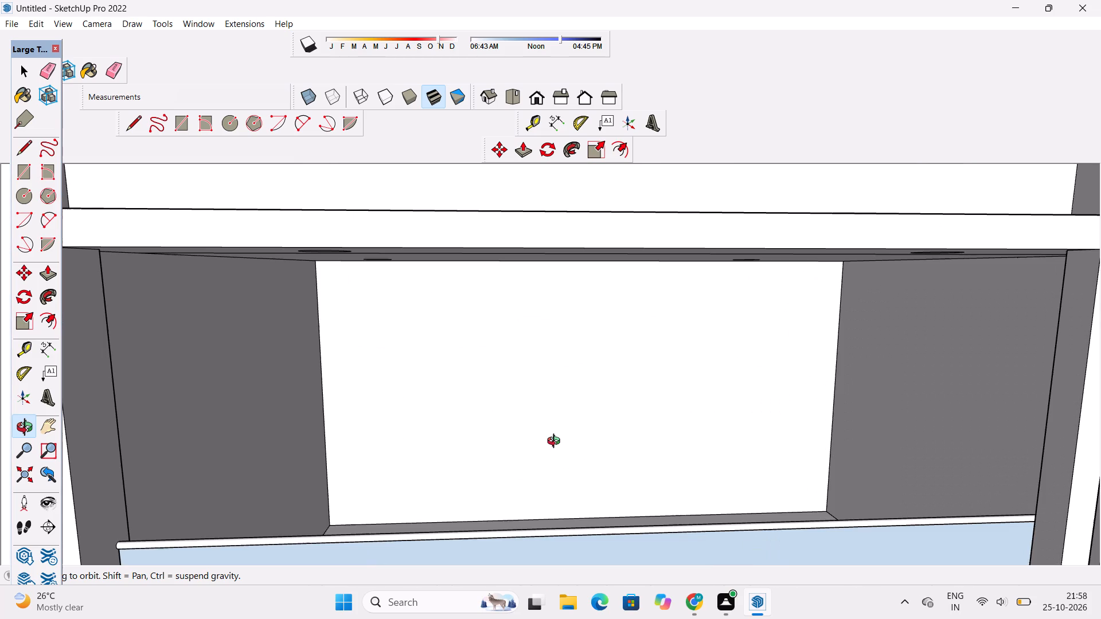
key("r")
scroll(532, 430, "down", 2)
scroll(499, 395, "up", 4)
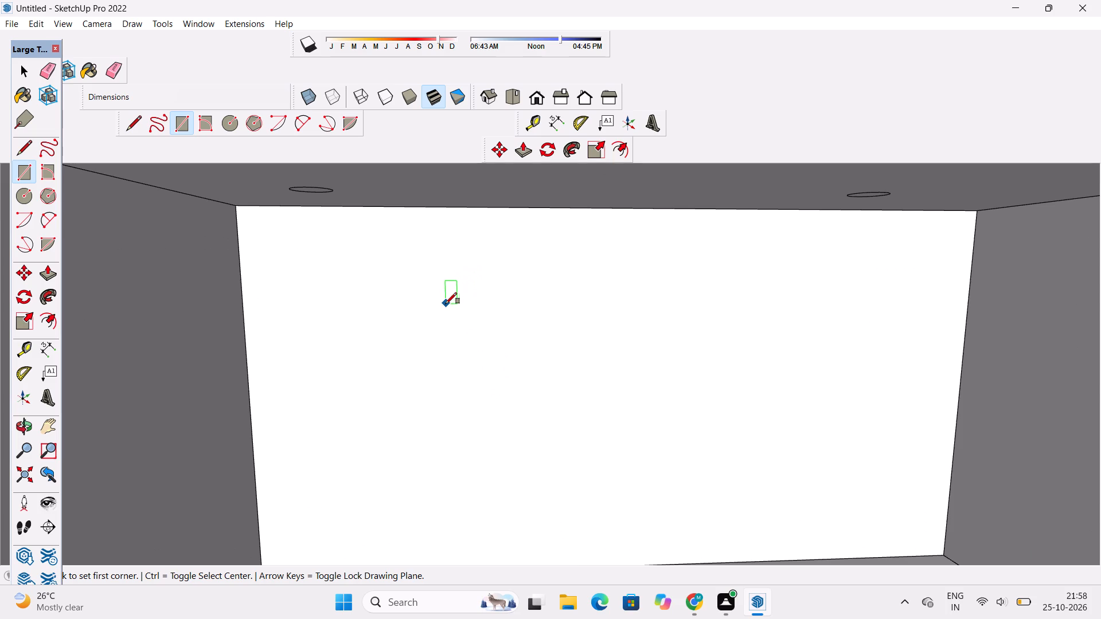
left_click(440, 328)
scroll(440, 331, "down", 5)
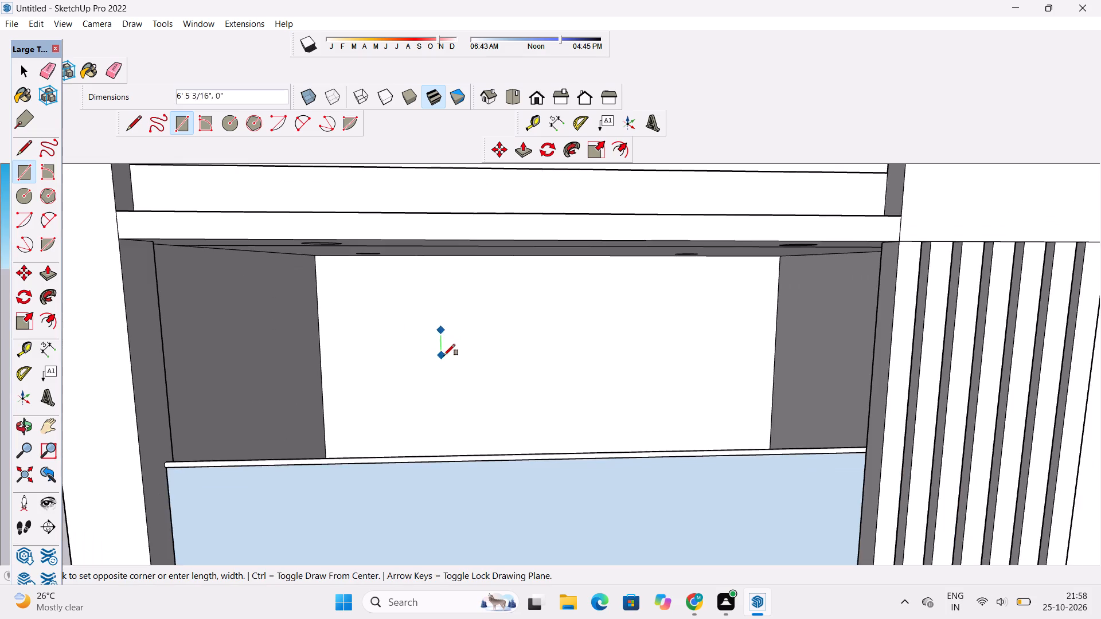
scroll(445, 362, "up", 5)
scroll(445, 363, "down", 2)
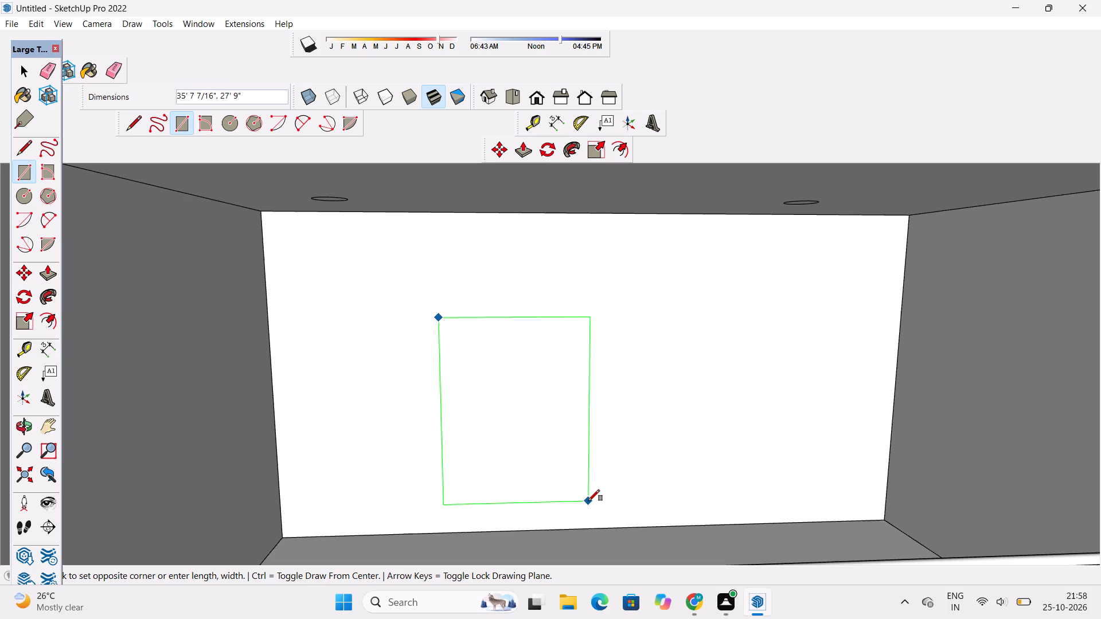
left_click(619, 496)
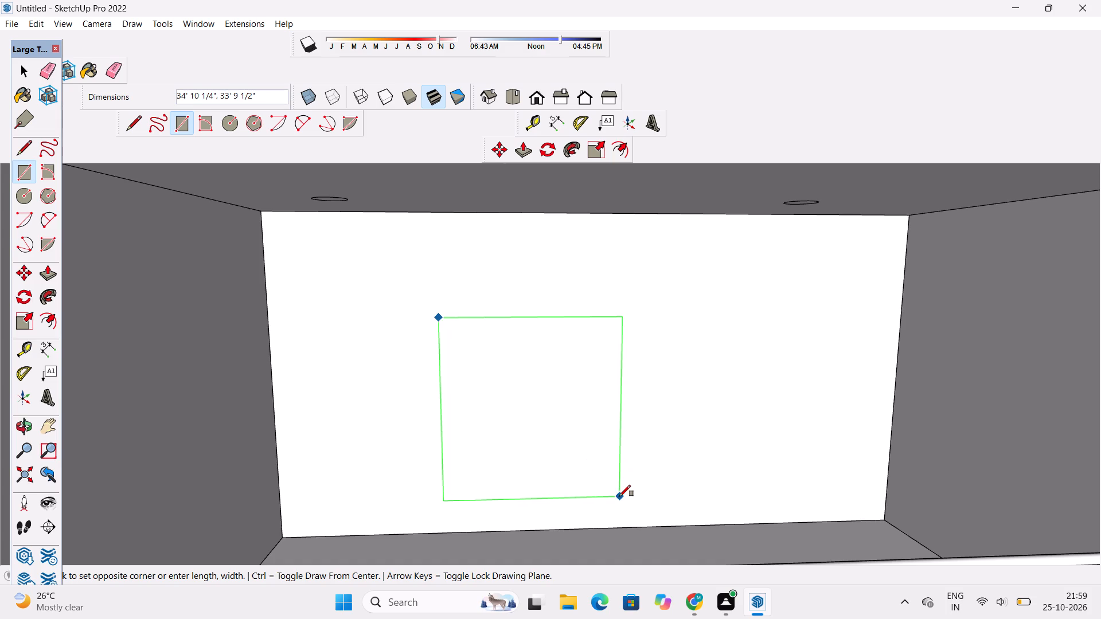
Move the rectangle on the lower balcony's back wall straight up by about 3' 6".
key("space")
double_click(575, 473)
key("m")
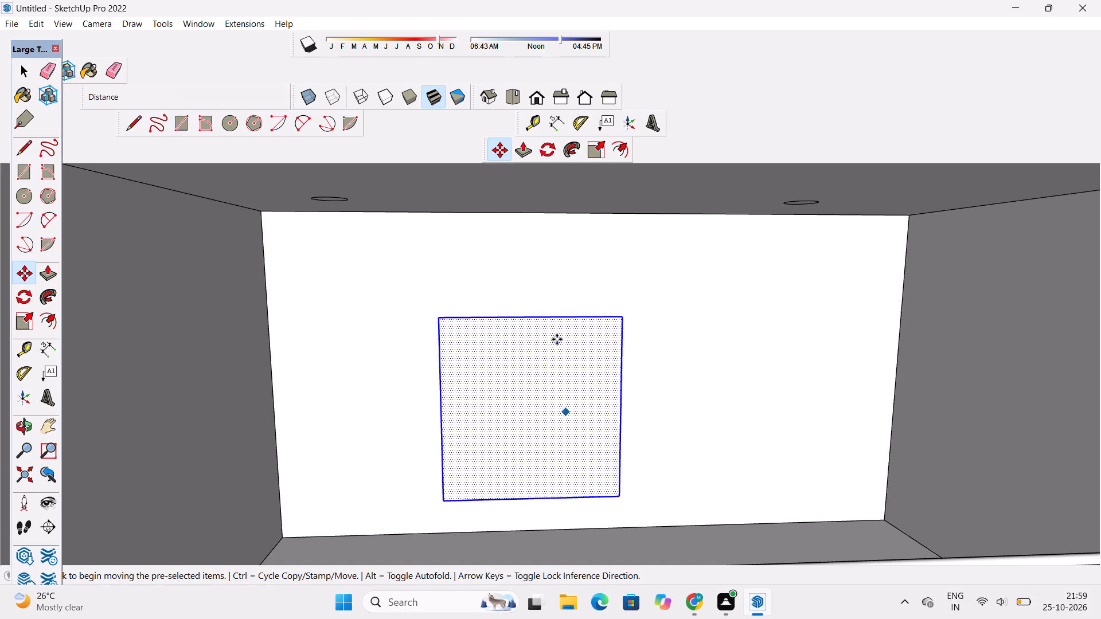
left_click(526, 318)
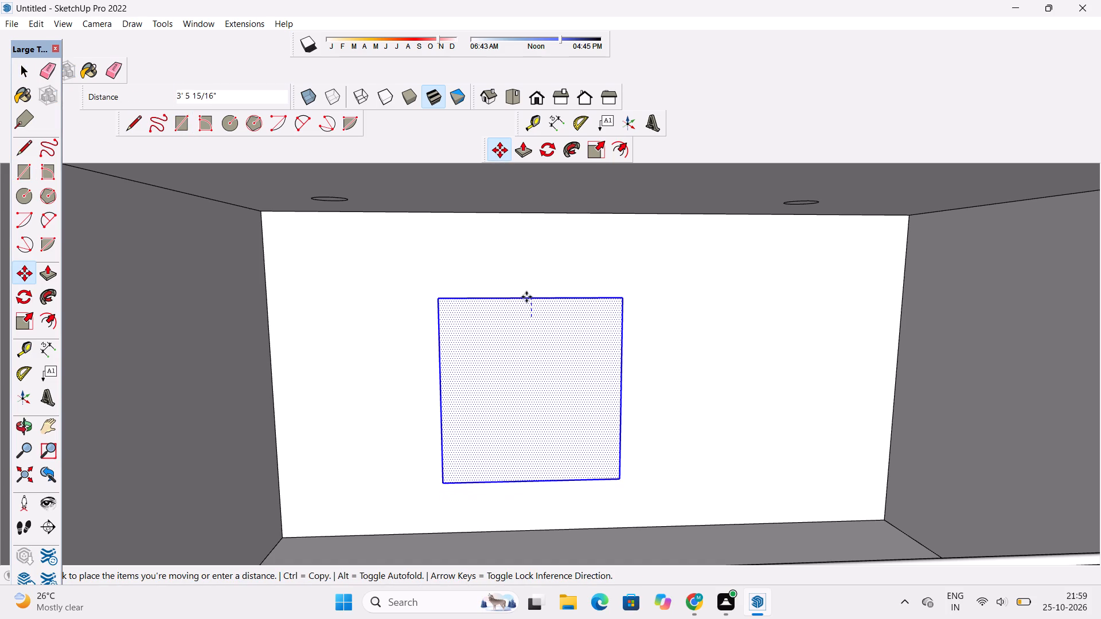
left_click(526, 297)
key("space")
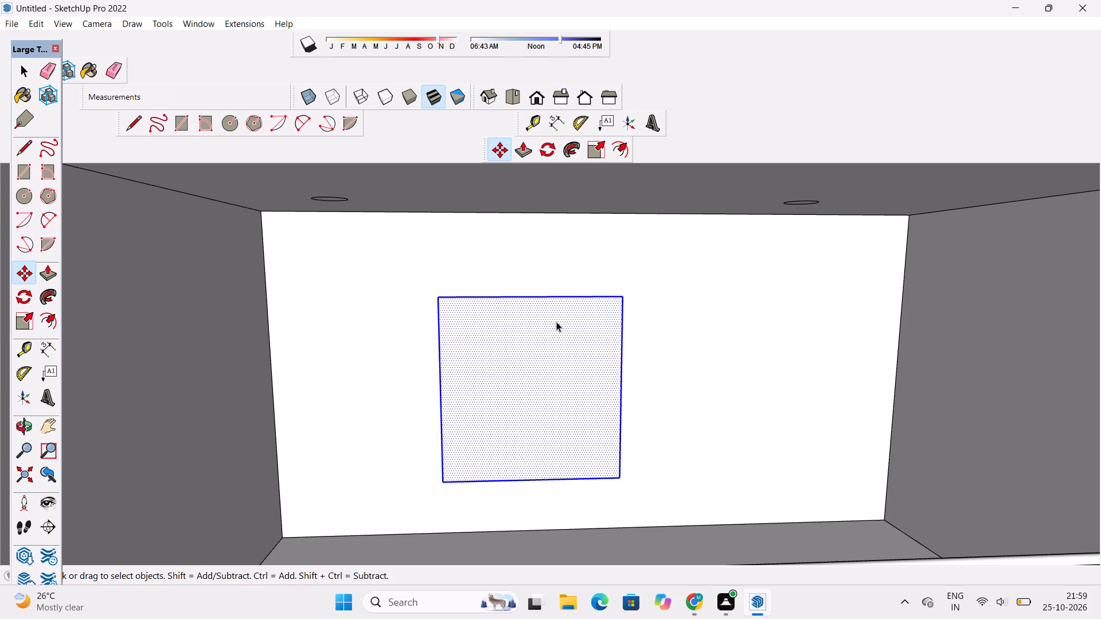
Offset the rectangle's outline inward by 2.5' to form the window frame.
key("o")
key("f")
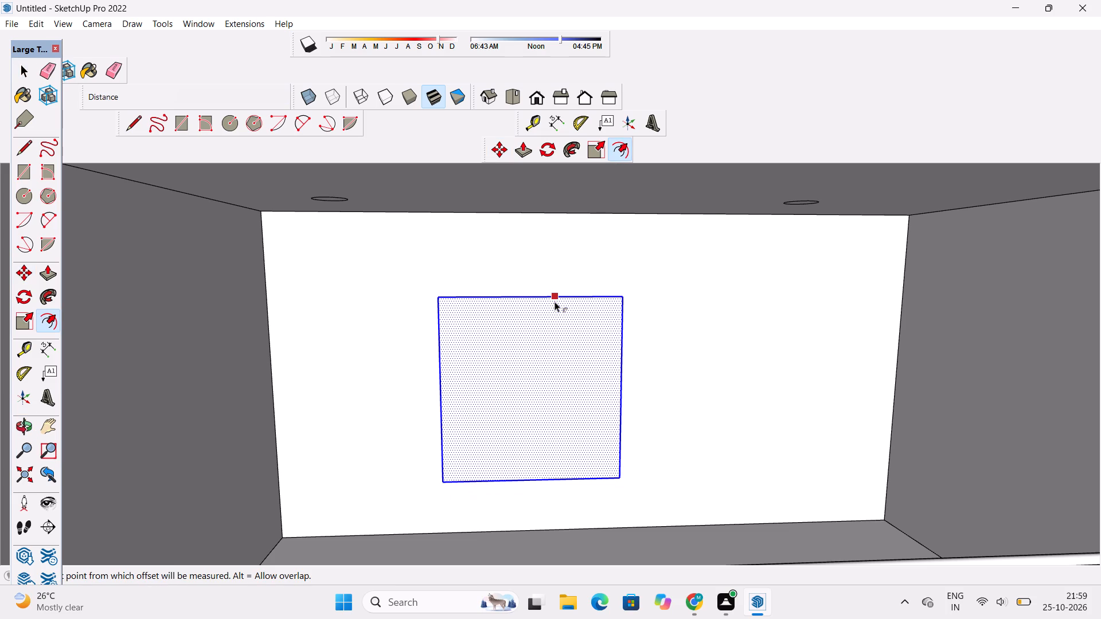
left_click(555, 301)
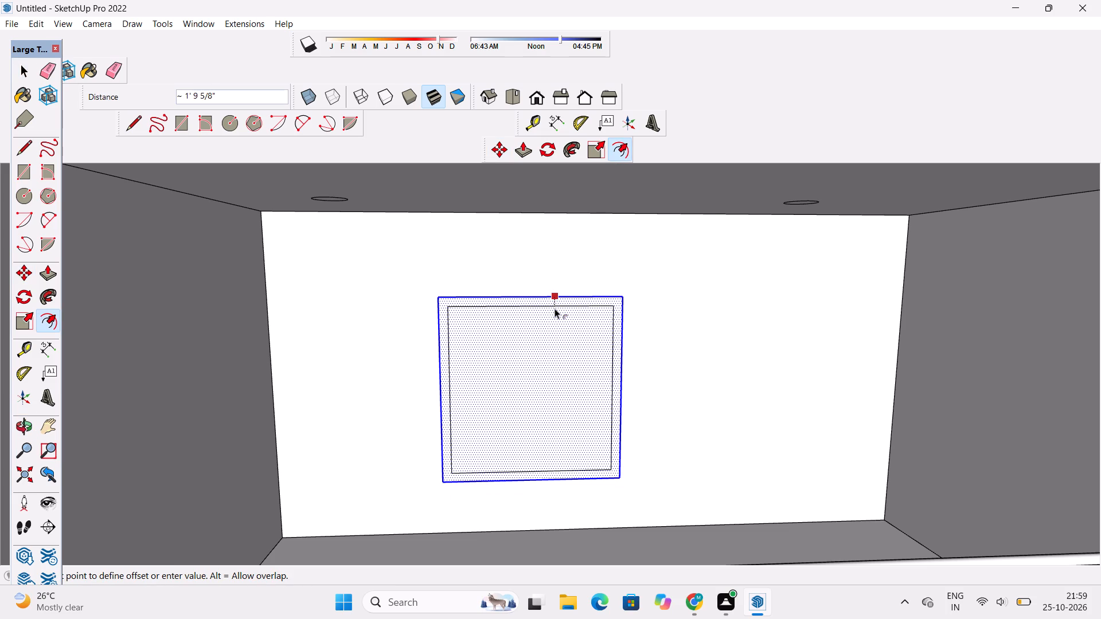
type("2.5'")
key("Return")
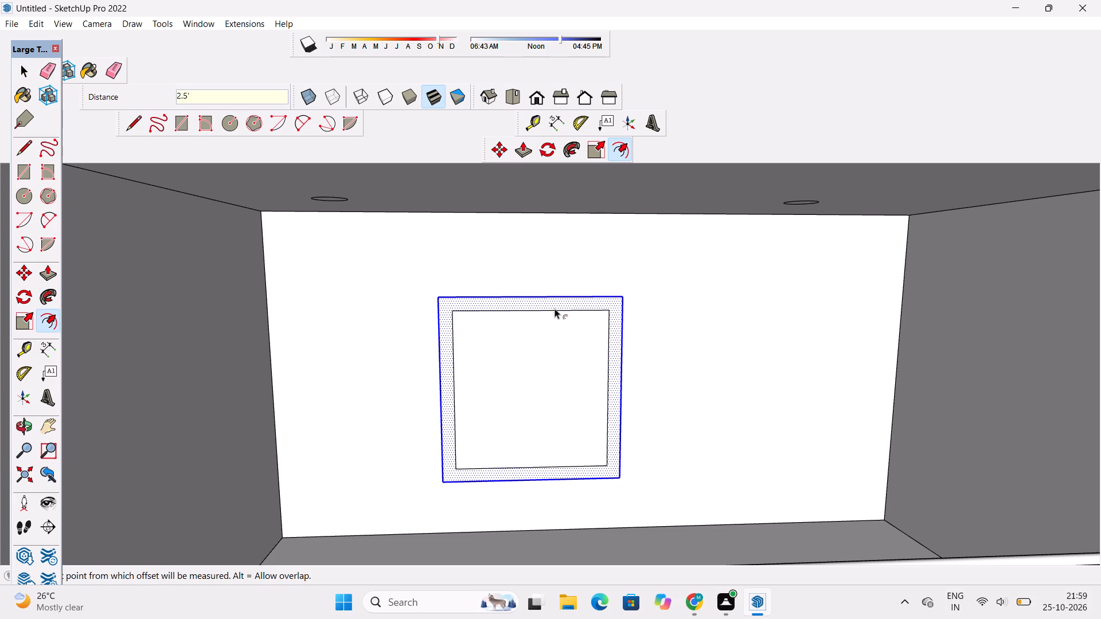
key("space")
Place a vertical guide through the midpoint of the inner rectangle's top edge, measured from its side edge.
left_click(770, 440)
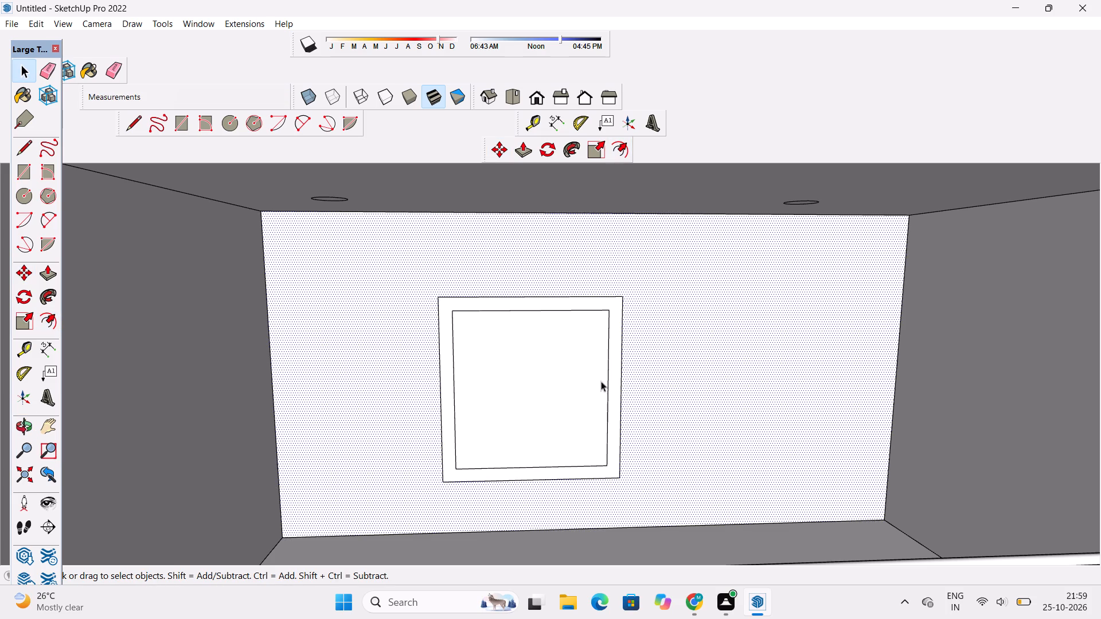
left_click(573, 366)
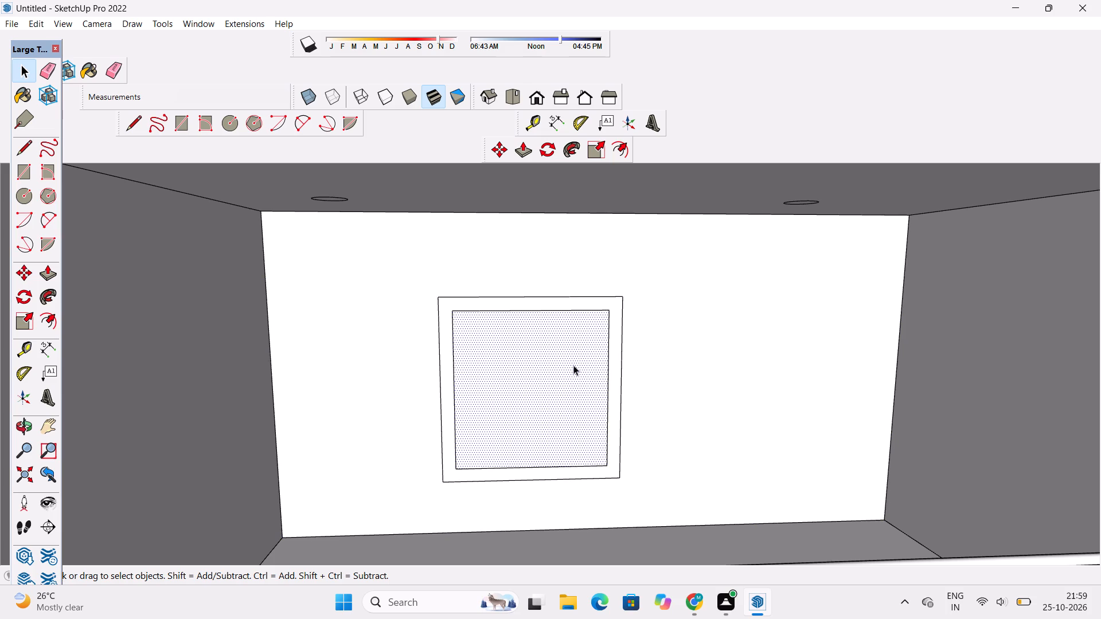
key("t")
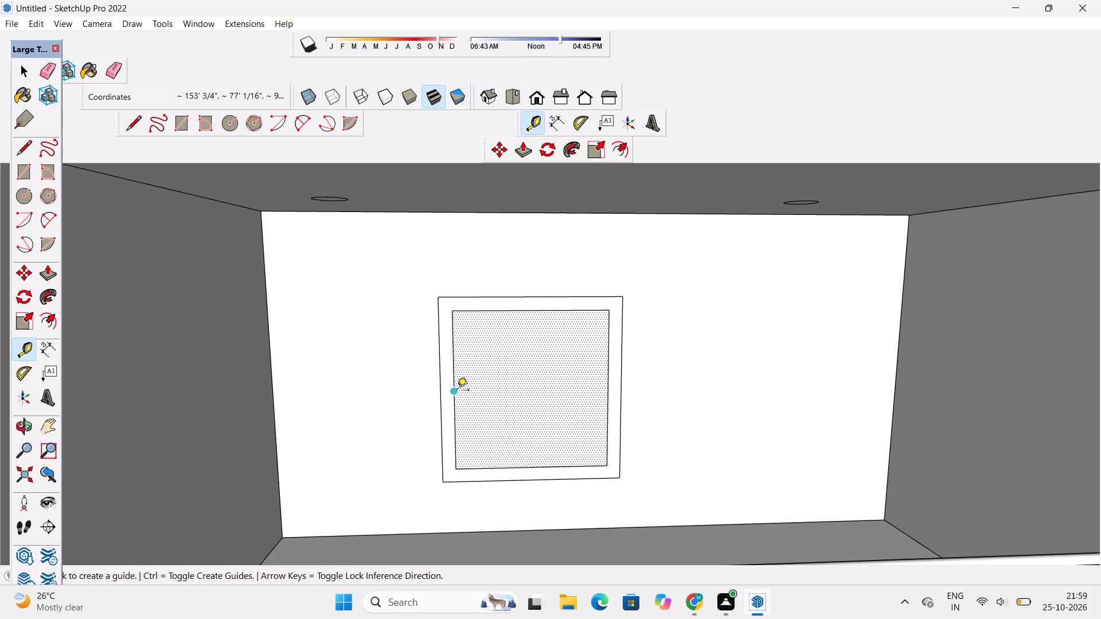
left_click(457, 391)
scroll(542, 312, "up", 2)
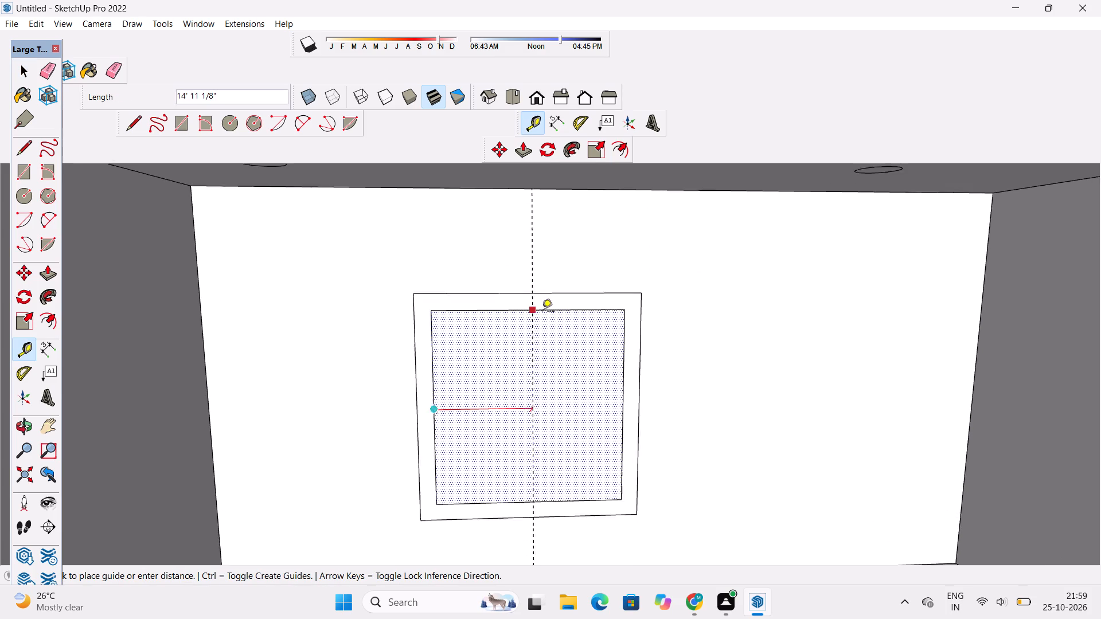
scroll(542, 312, "up", 2)
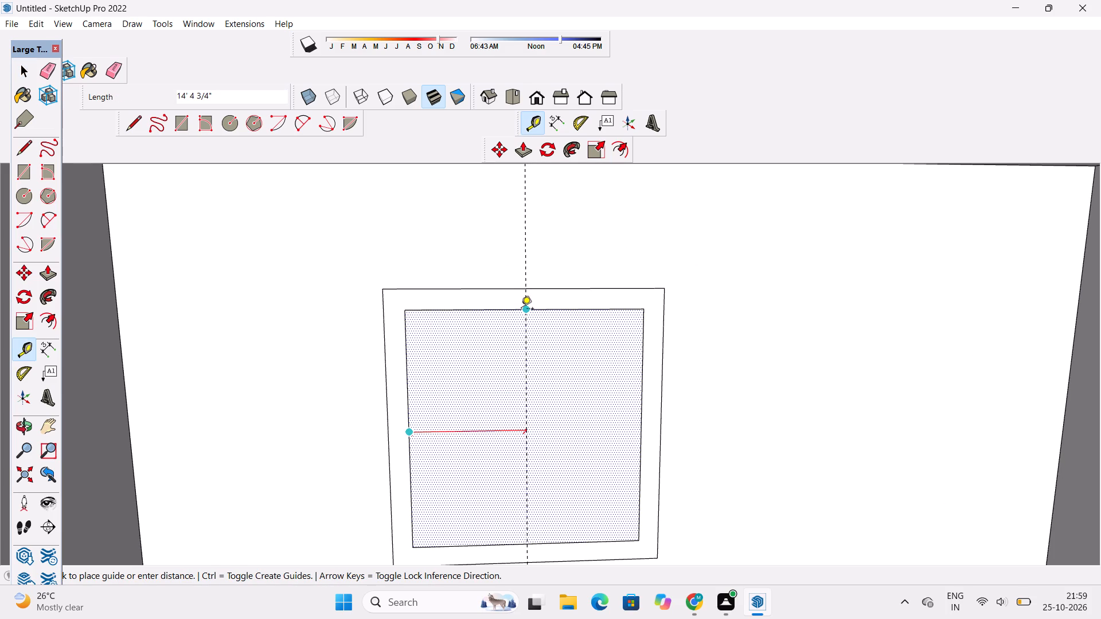
left_click(521, 309)
Add two vertical guides, each 1' away from the centre guide, one on either side.
left_click(530, 334)
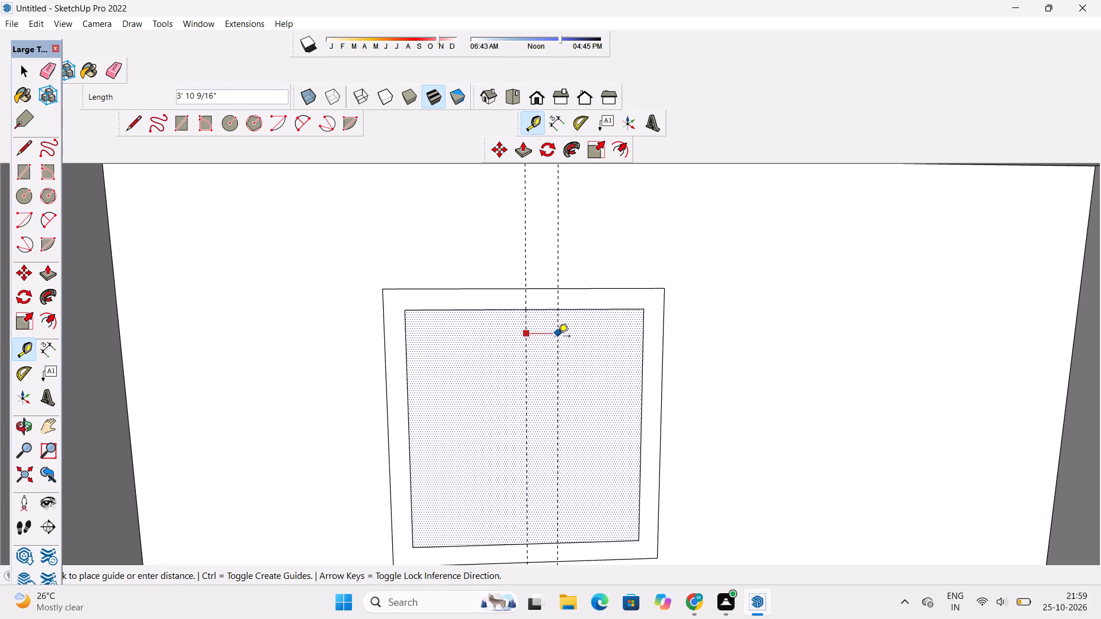
type("1'")
key("Return")
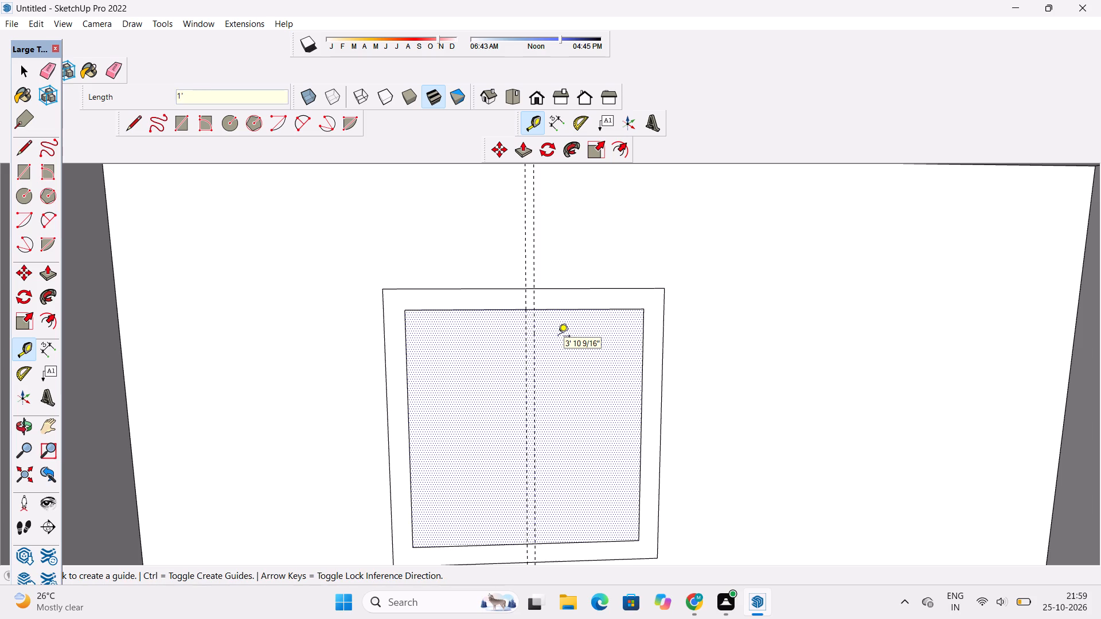
scroll(540, 286, "up", 4)
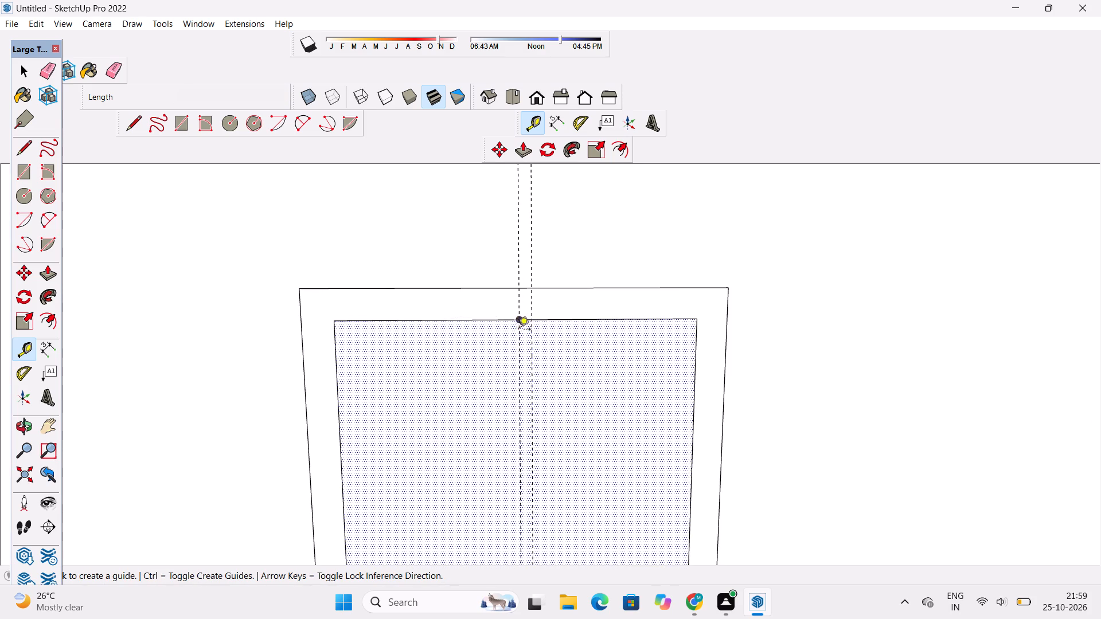
left_click(518, 334)
type("1'")
key("Return")
scroll(503, 254, "down", 5)
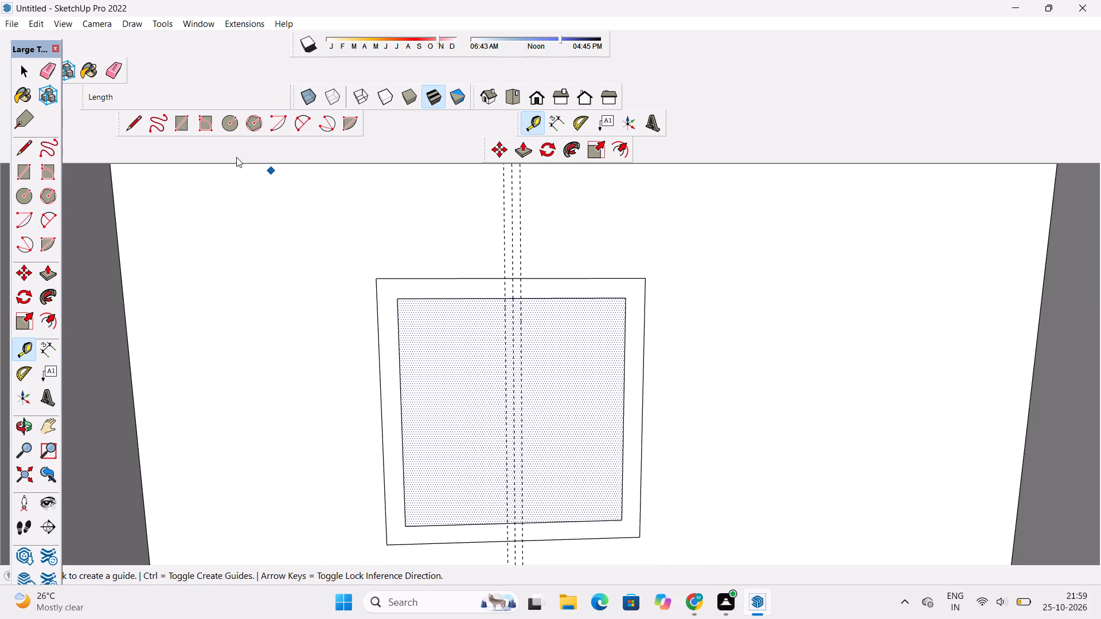
Draw a 2' by 29' 10 1/4" rectangle between the two outer guides, spanning the inner opening's full height.
left_click(182, 127)
scroll(339, 199, "down", 5)
scroll(420, 294, "up", 3)
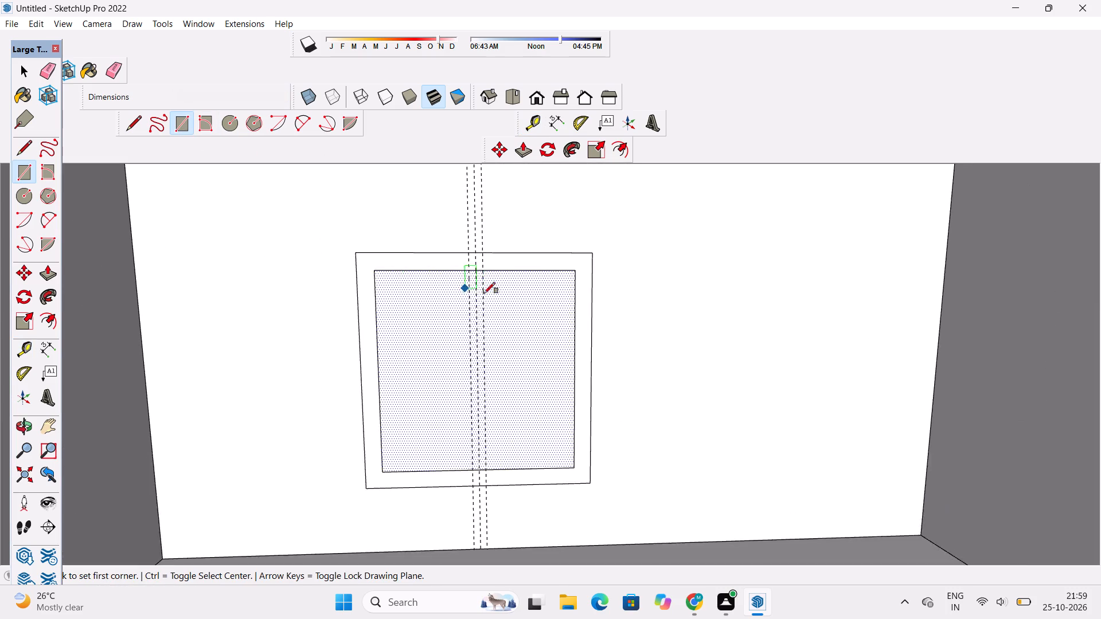
scroll(484, 293, "up", 4)
left_click(458, 258)
scroll(458, 258, "down", 5)
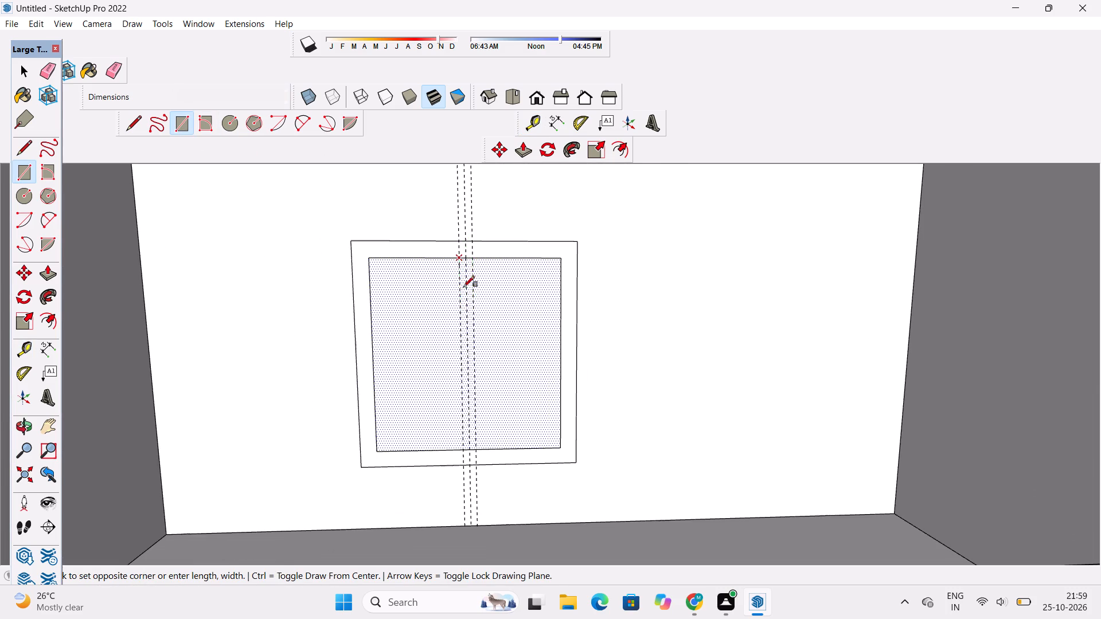
left_click(478, 448)
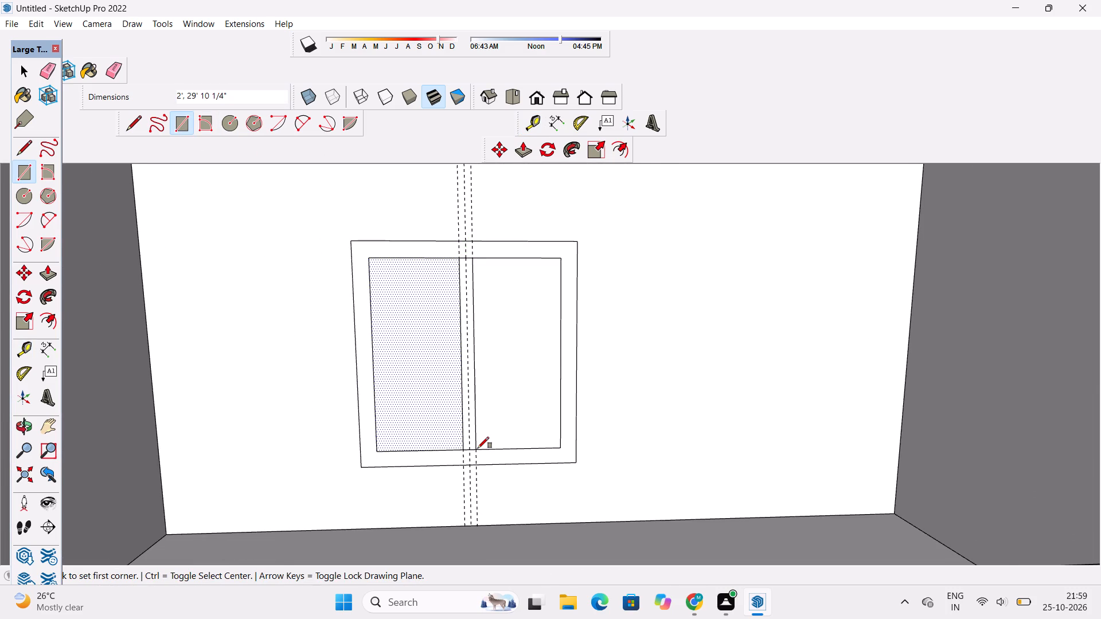
Erase the three guides and the short edges at the top and bottom of the centre bar to join it to the frame.
scroll(478, 448, "up", 1)
key("e")
scroll(478, 415, "down", 6)
scroll(497, 353, "up", 5)
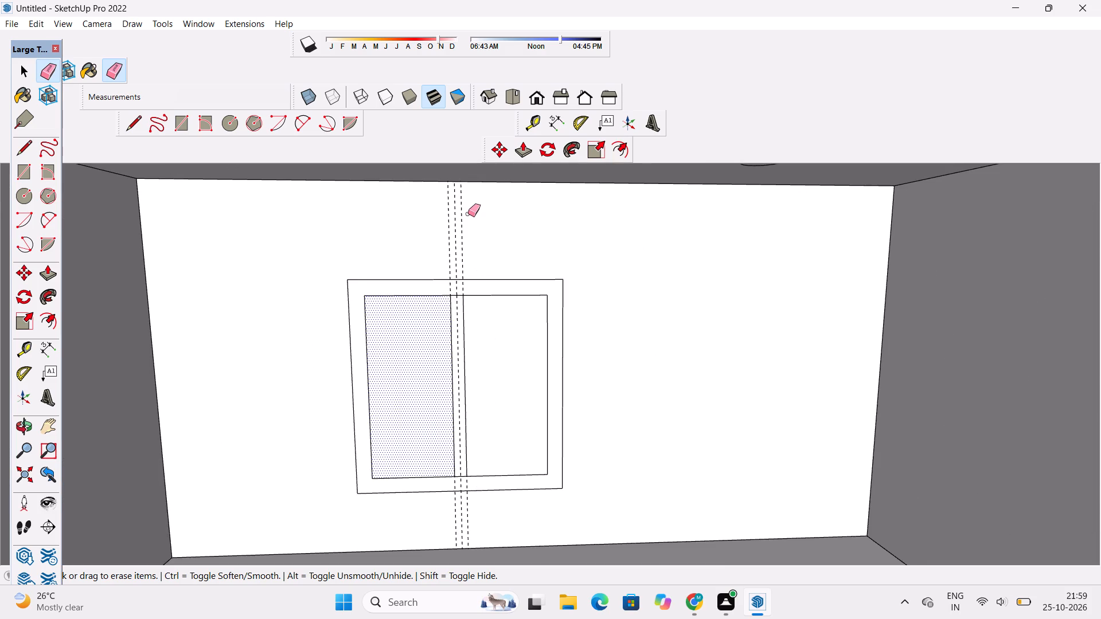
left_click_drag(468, 213, 439, 246)
scroll(469, 286, "up", 4)
left_click_drag(447, 280, 448, 296)
scroll(447, 228, "down", 5)
scroll(435, 466, "up", 4)
left_click(450, 452)
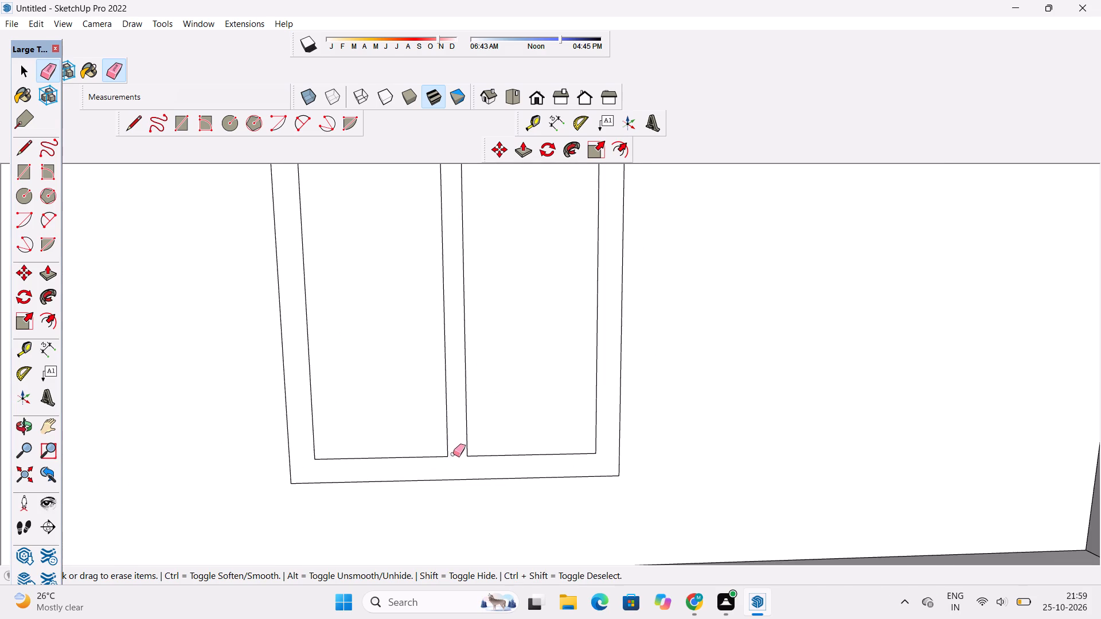
scroll(455, 455, "down", 9)
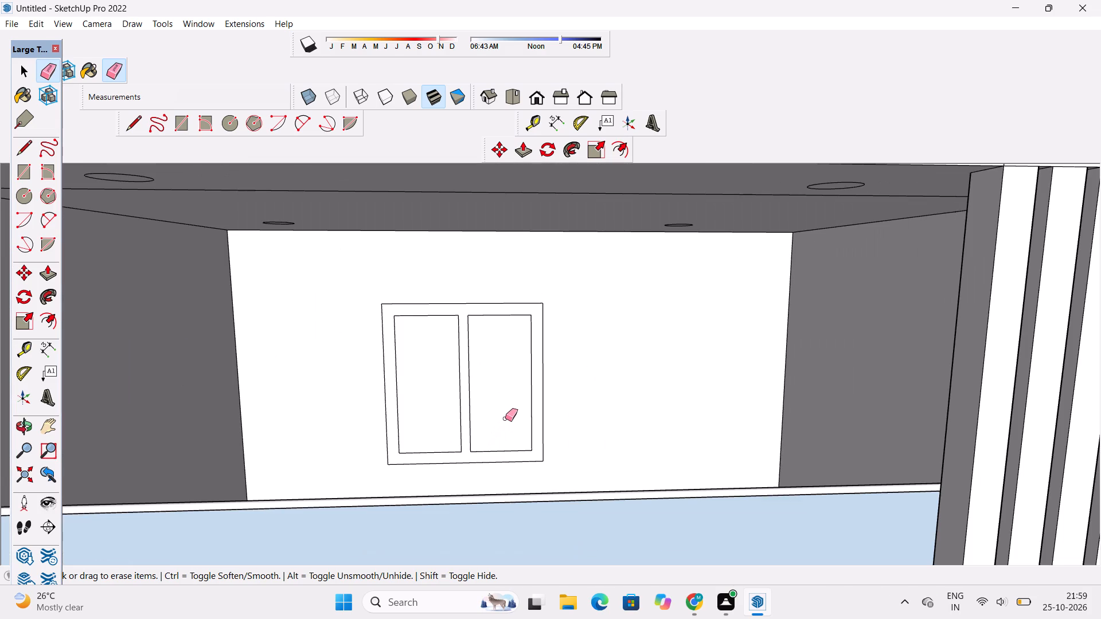
Examine the new balcony window and the building's front and underside from several angles.
key("o")
scroll(584, 362, "down", 2)
left_click_drag(588, 367, 563, 399)
scroll(530, 408, "up", 1)
left_click_drag(526, 399, 526, 390, "shift")
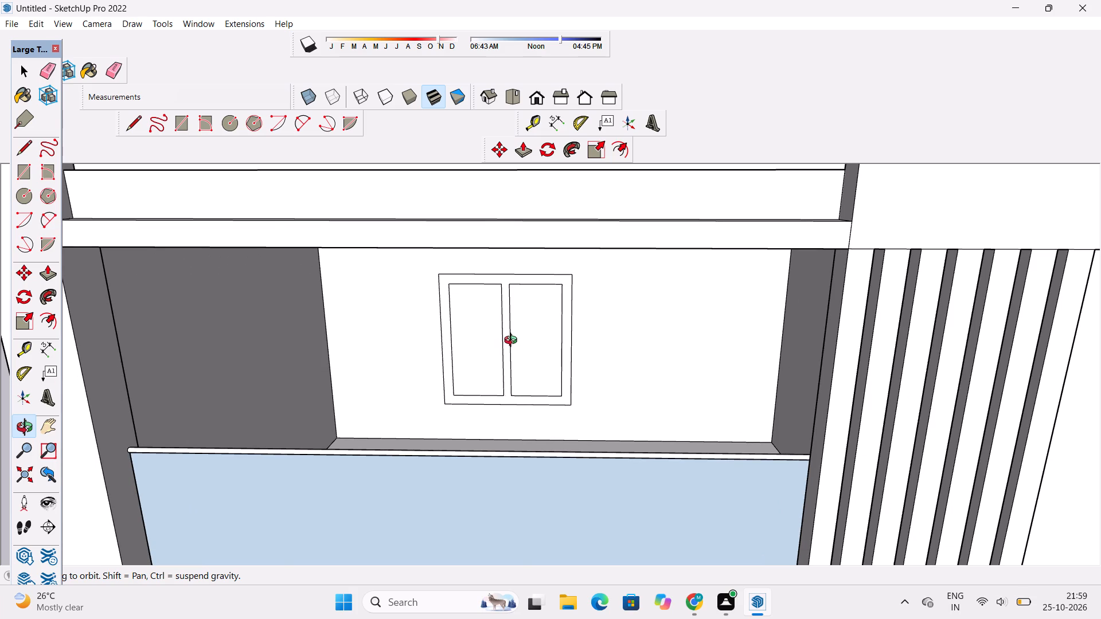
scroll(526, 404, "down", 5)
left_click(470, 397, "shift")
left_click_drag(474, 394, 525, 354)
left_click(532, 366, "shift")
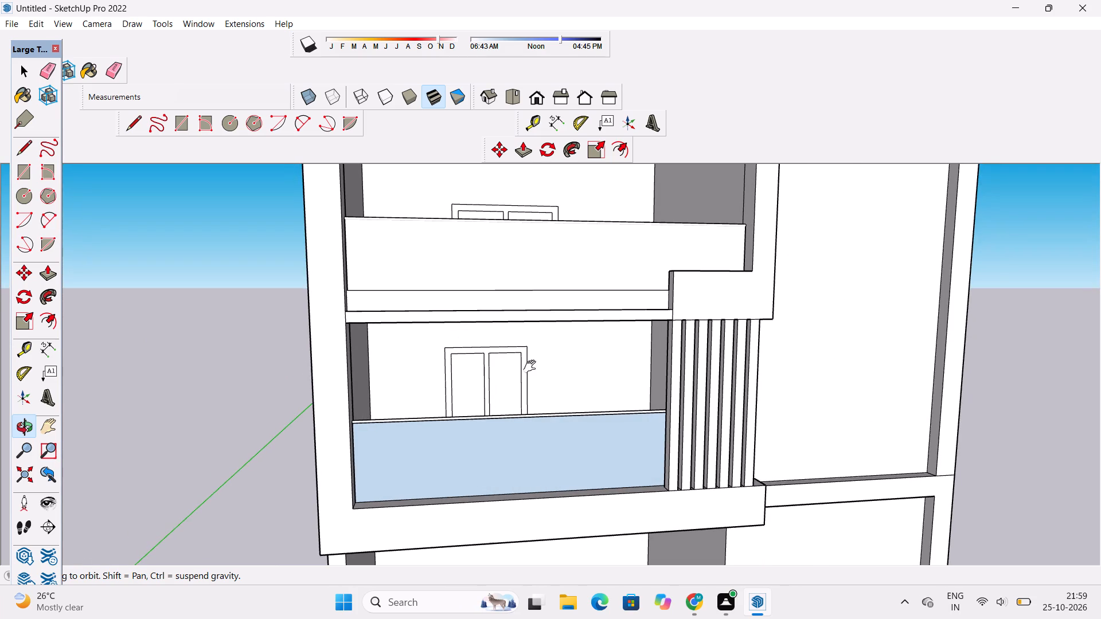
left_click_drag(515, 378, 520, 355, "shift")
scroll(520, 355, "down", 3)
left_click_drag(520, 355, 475, 370, "shift")
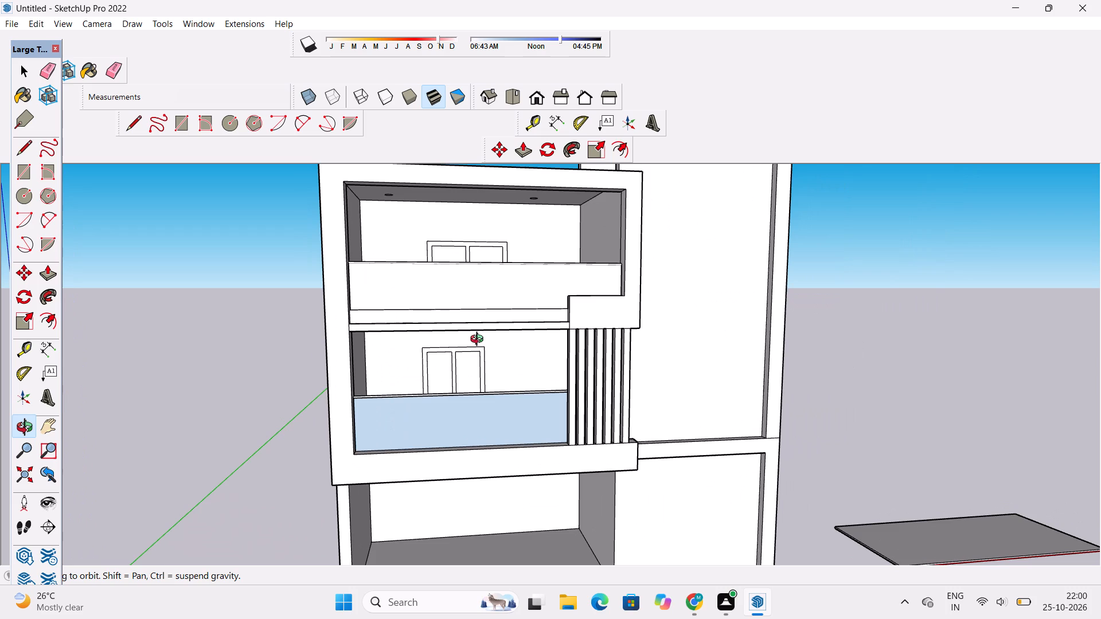
left_click_drag(479, 339, 459, 357, "shift")
scroll(395, 351, "up", 1)
left_click(335, 344, "shift")
left_click_drag(510, 278, 412, 239)
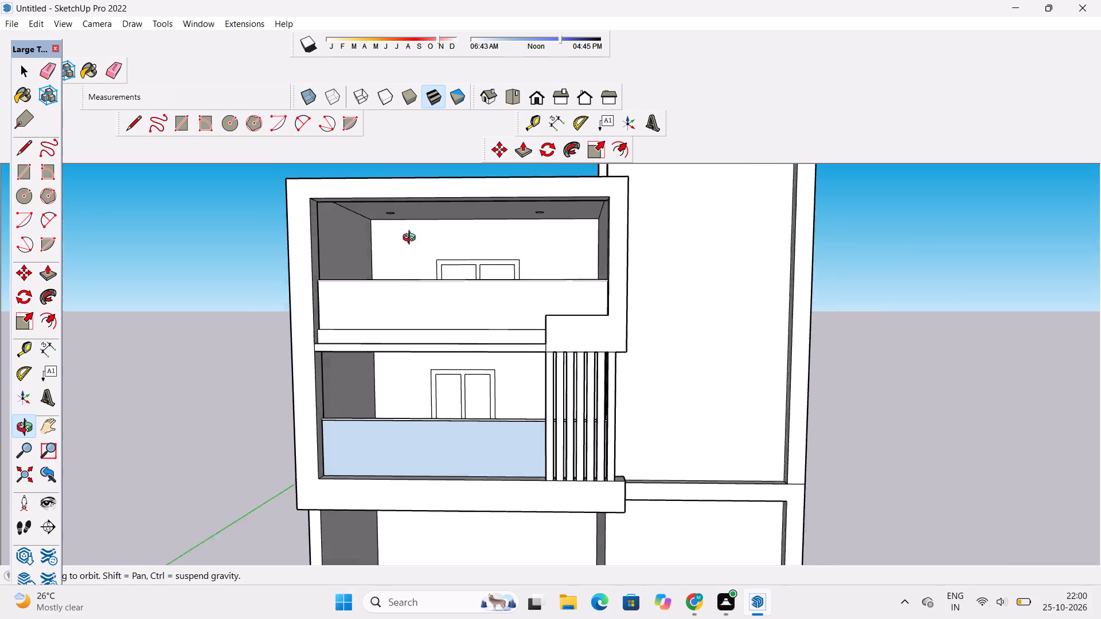
left_click_drag(412, 239, 391, 189)
left_click_drag(290, 322, 363, 252)
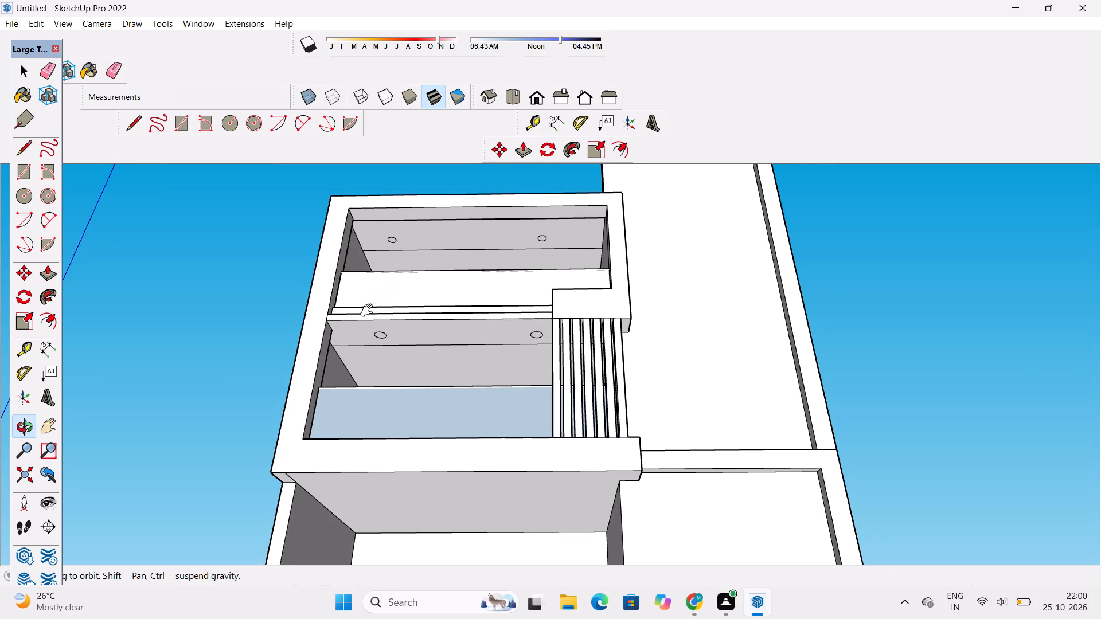
left_click_drag(369, 311, 550, 369, "shift")
scroll(533, 366, "down", 4)
left_click_drag(533, 358, 512, 322, "shift")
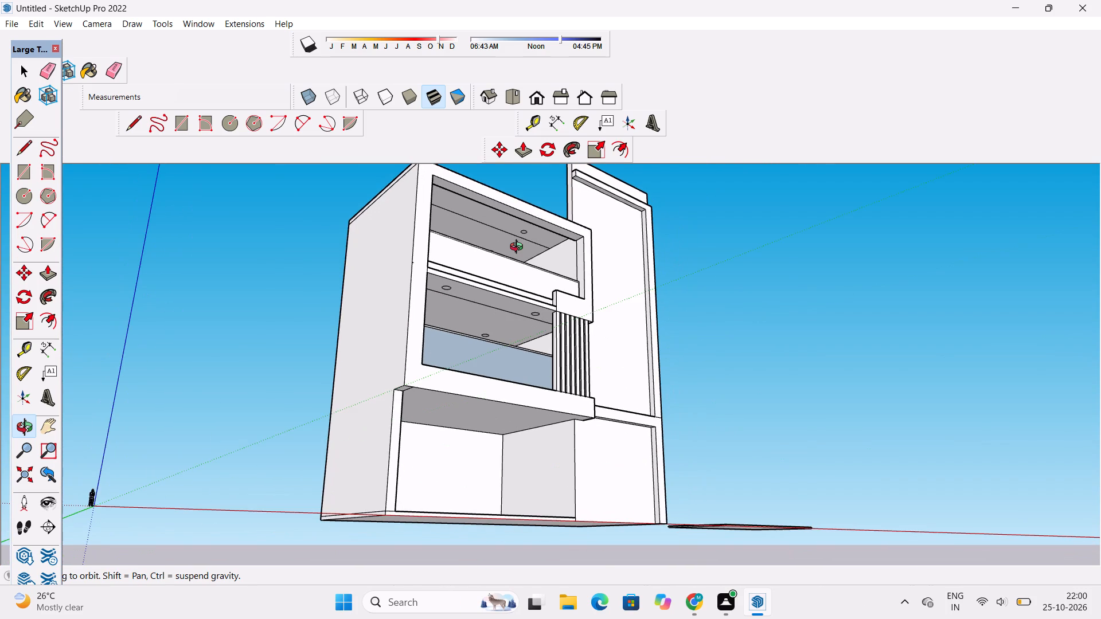
left_click_drag(533, 245, 532, 402, "shift")
Erase the extra edge running along the top of the building's side wall, just below the roof.
left_click_drag(377, 271, 401, 305, "shift")
left_click_drag(394, 303, 434, 308)
scroll(425, 324, "up", 3)
left_click_drag(420, 321, 413, 332, "shift")
scroll(413, 332, "up", 1)
key("e")
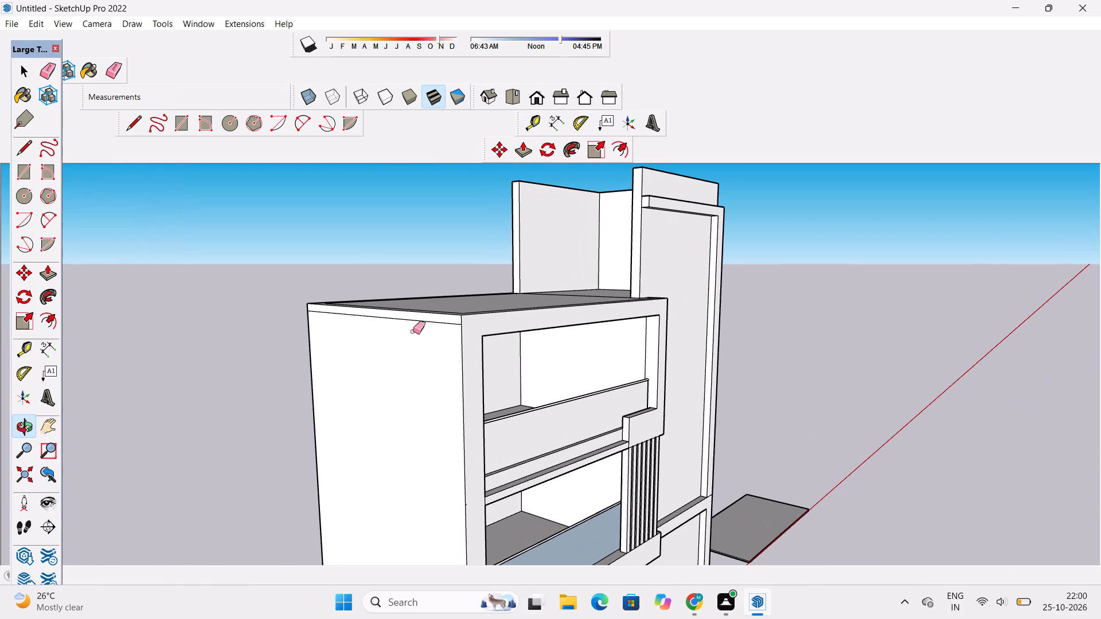
left_click_drag(430, 320, 430, 326)
scroll(369, 338, "down", 3)
Examine the roof of the balcony block and the building's front from above and below.
key("o")
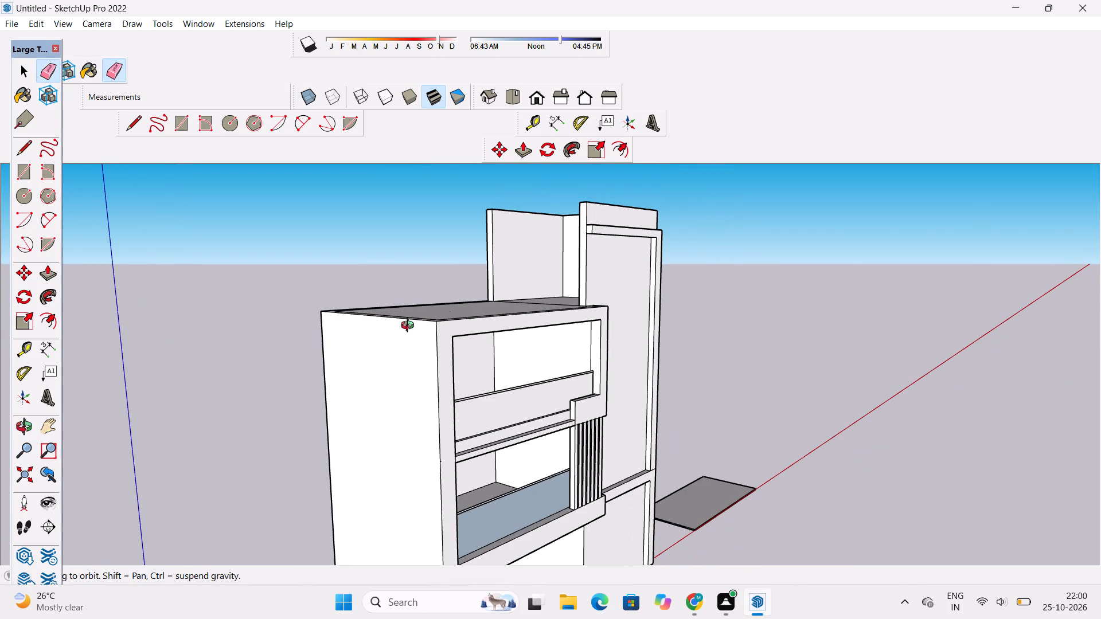
left_click_drag(493, 311, 408, 381)
left_click_drag(504, 339, 513, 372, "shift")
left_click_drag(600, 367, 509, 362)
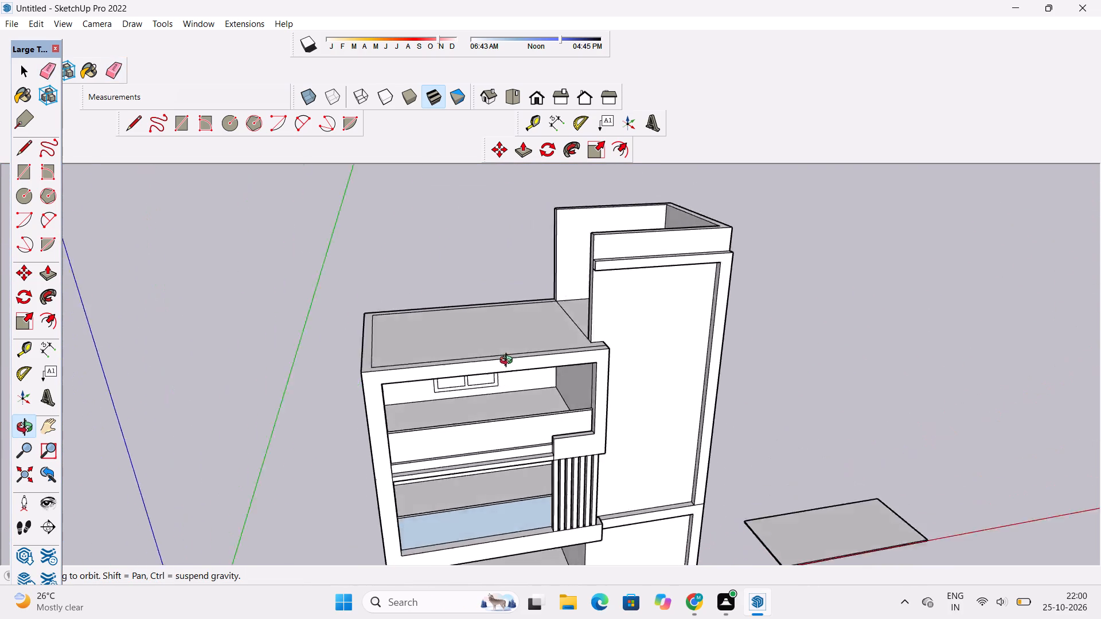
left_click_drag(509, 362, 467, 362)
scroll(466, 352, "down", 2)
left_click_drag(487, 356, 494, 379, "shift")
left_click_drag(507, 375, 528, 237)
scroll(533, 305, "up", 2, "shift")
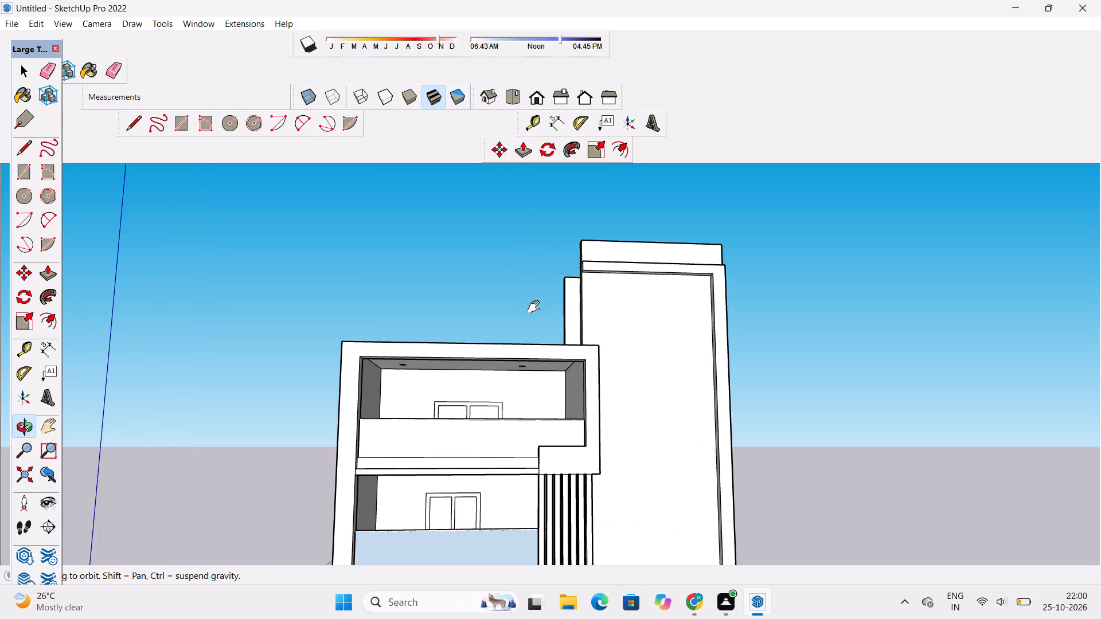
Draw a 5' line on the balcony block's roof from the inner outline's front outer corner to the front edge.
left_click_drag(536, 307, 534, 445, "shift")
scroll(512, 431, "up", 2)
left_click_drag(506, 416, 524, 467, "shift")
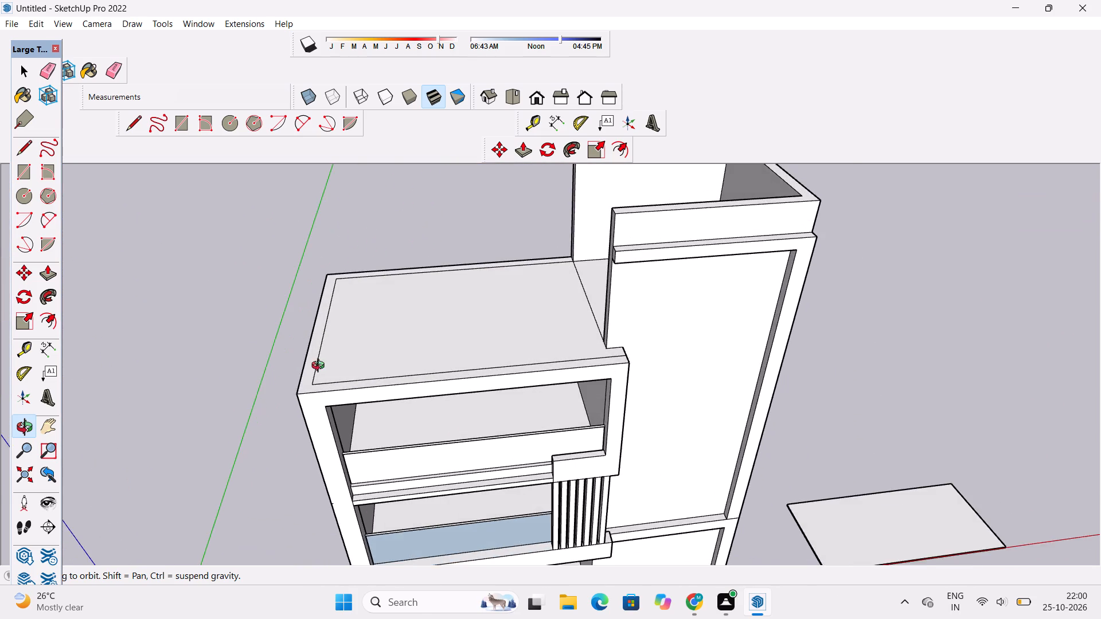
scroll(321, 367, "up", 2)
left_click_drag(326, 382, 335, 393, "shift")
key("l")
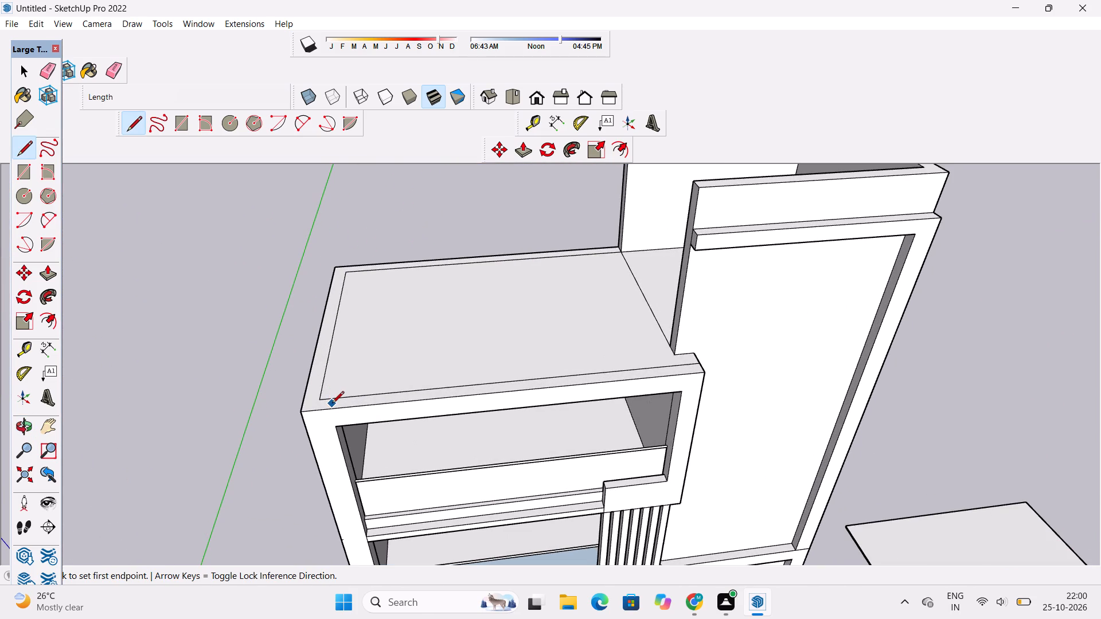
scroll(329, 404, "up", 4)
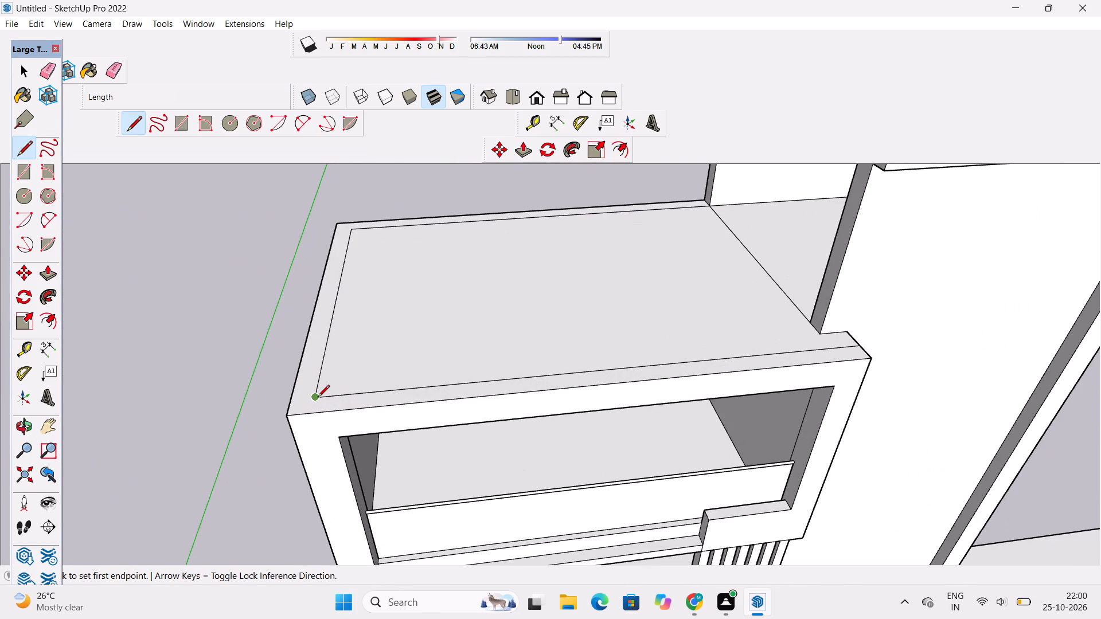
left_click(318, 398)
left_click(315, 414)
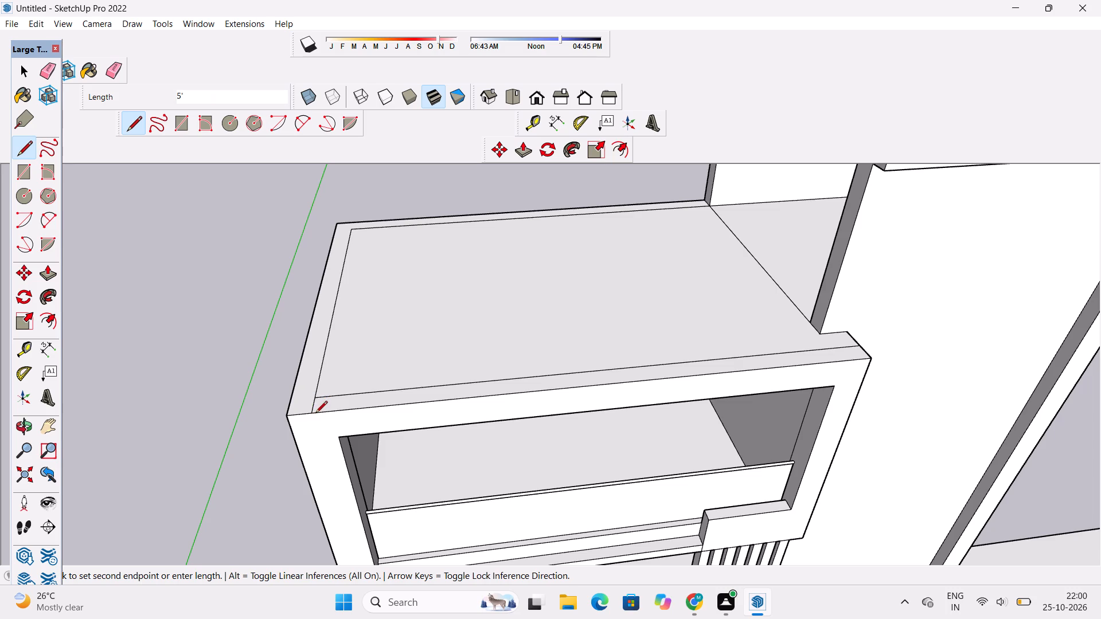
Push/Pull the L-shaped border strip along the balcony block roof's side and rear edges up 30' to form parapet walls.
key("space")
key("p")
scroll(455, 331, "down", 4)
scroll(327, 386, "up", 4)
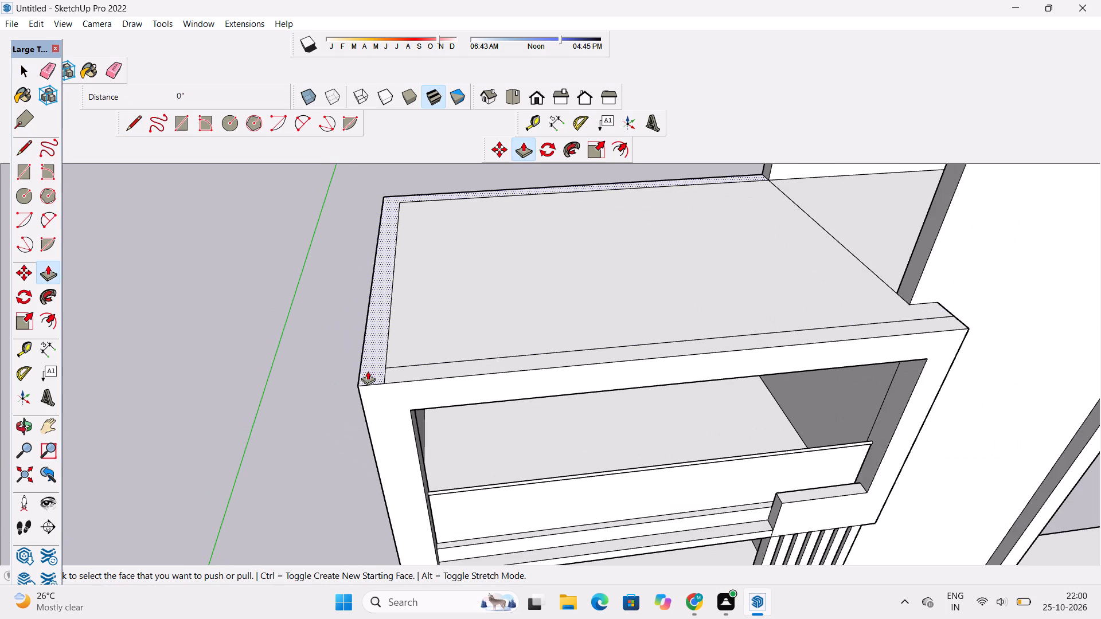
left_click(368, 371)
scroll(368, 362, "down", 7)
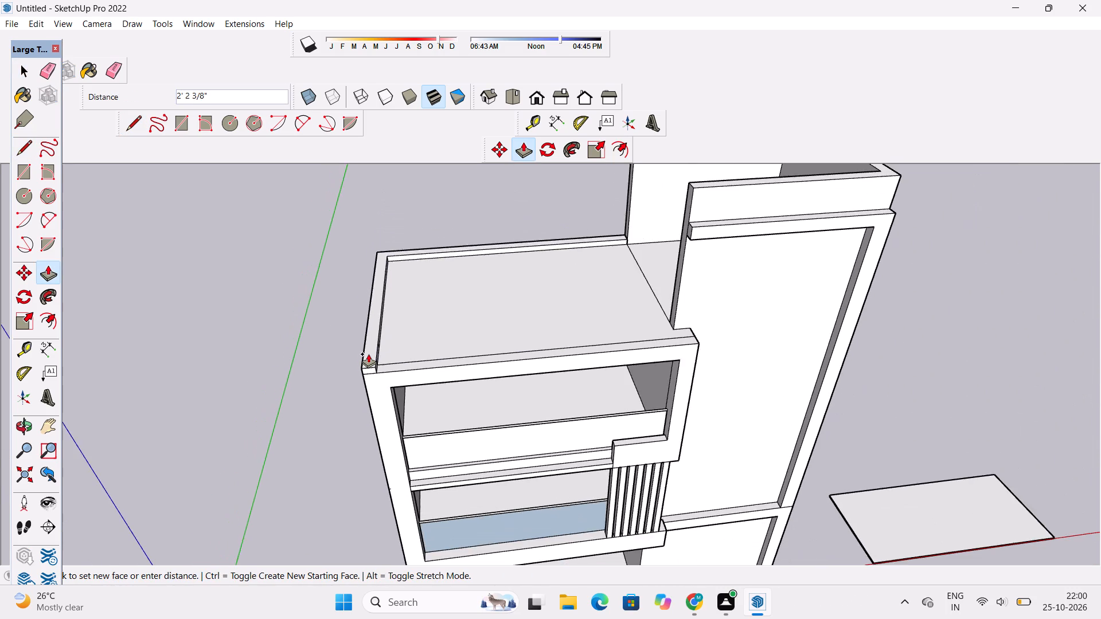
scroll(368, 346, "down", 7)
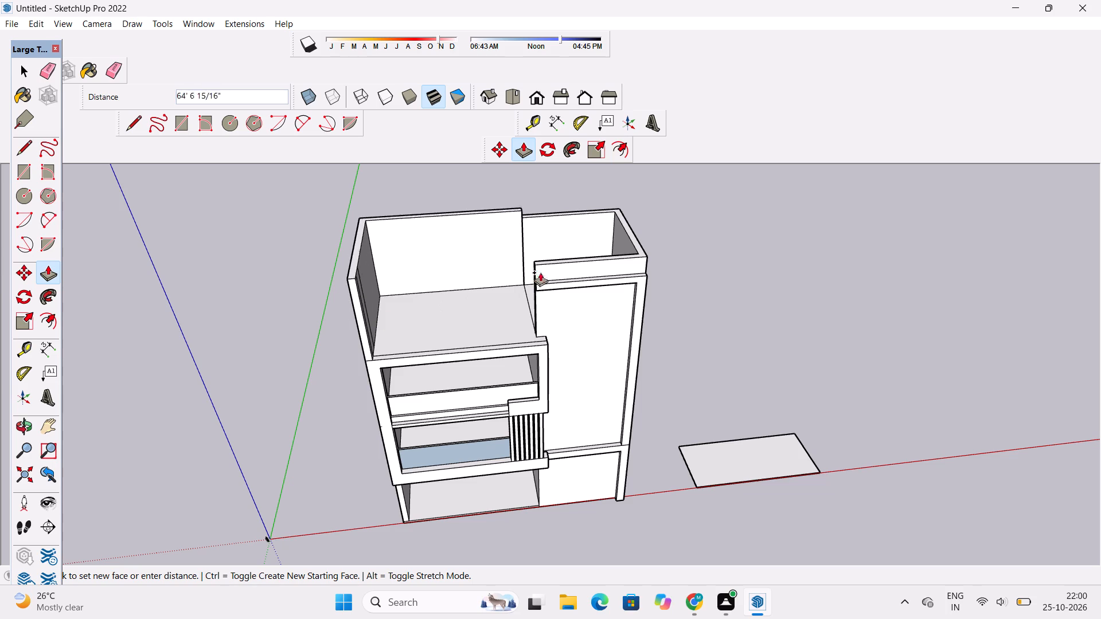
left_click(522, 256)
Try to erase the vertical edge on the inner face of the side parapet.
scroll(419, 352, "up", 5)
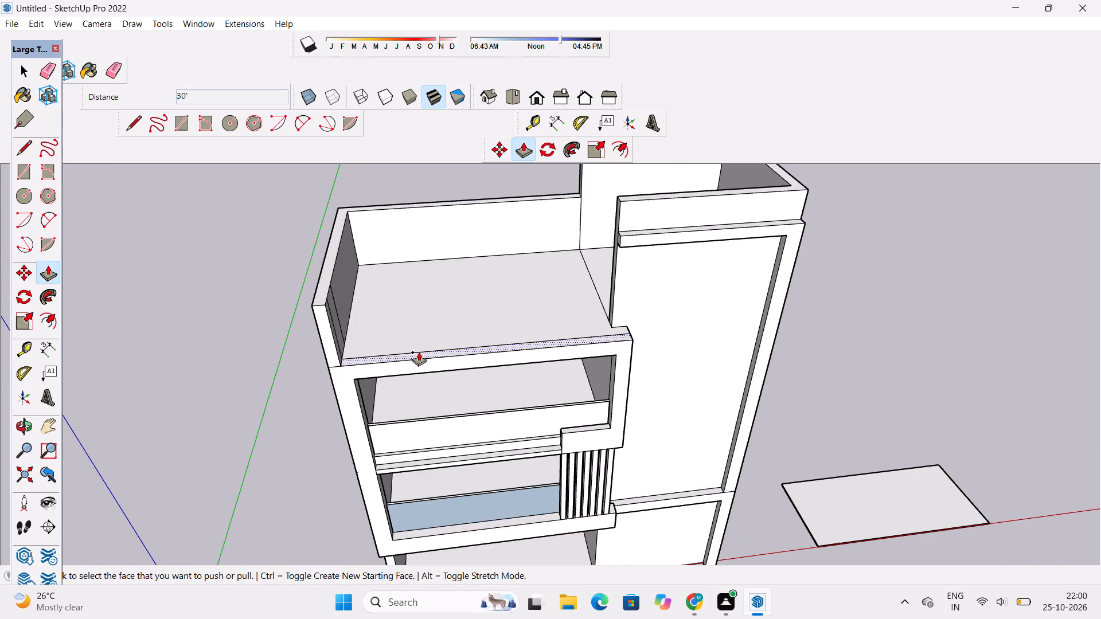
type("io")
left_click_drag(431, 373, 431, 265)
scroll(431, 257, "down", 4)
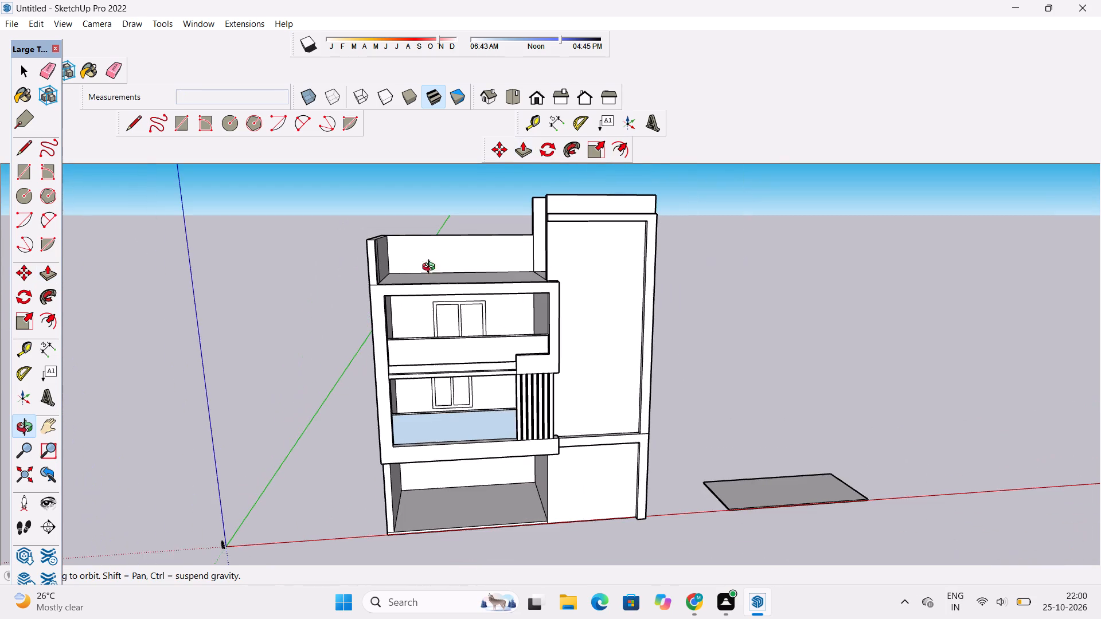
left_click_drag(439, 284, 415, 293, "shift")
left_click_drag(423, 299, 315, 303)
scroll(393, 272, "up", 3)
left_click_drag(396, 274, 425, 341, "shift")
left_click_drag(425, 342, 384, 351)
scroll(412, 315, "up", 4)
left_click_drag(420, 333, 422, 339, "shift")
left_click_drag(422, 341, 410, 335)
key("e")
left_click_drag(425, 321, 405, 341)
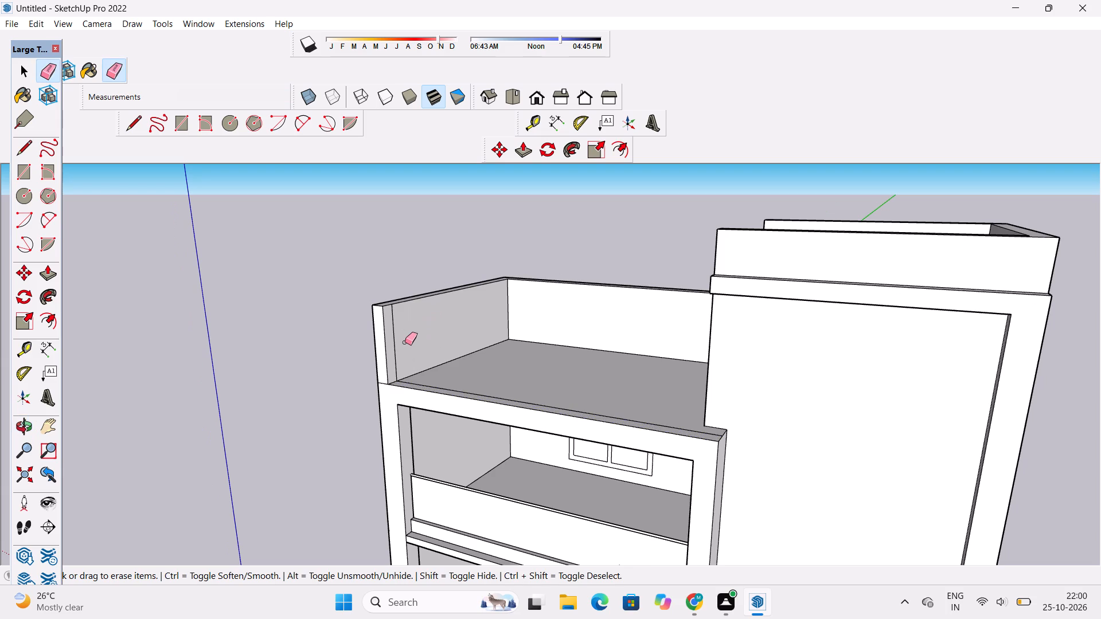
Place a guide parallel to the short outer edge of the roof's front corner projection, inset across its rear edge.
key("o")
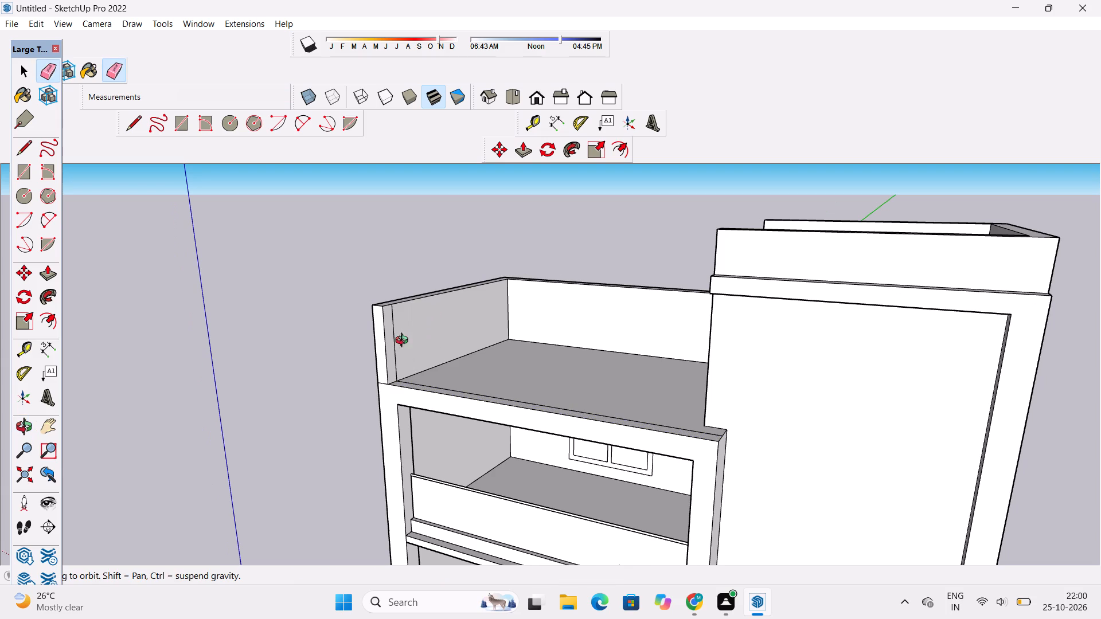
left_click_drag(407, 355, 609, 339)
left_click_drag(630, 386, 502, 365, "shift")
left_click_drag(502, 365, 500, 383)
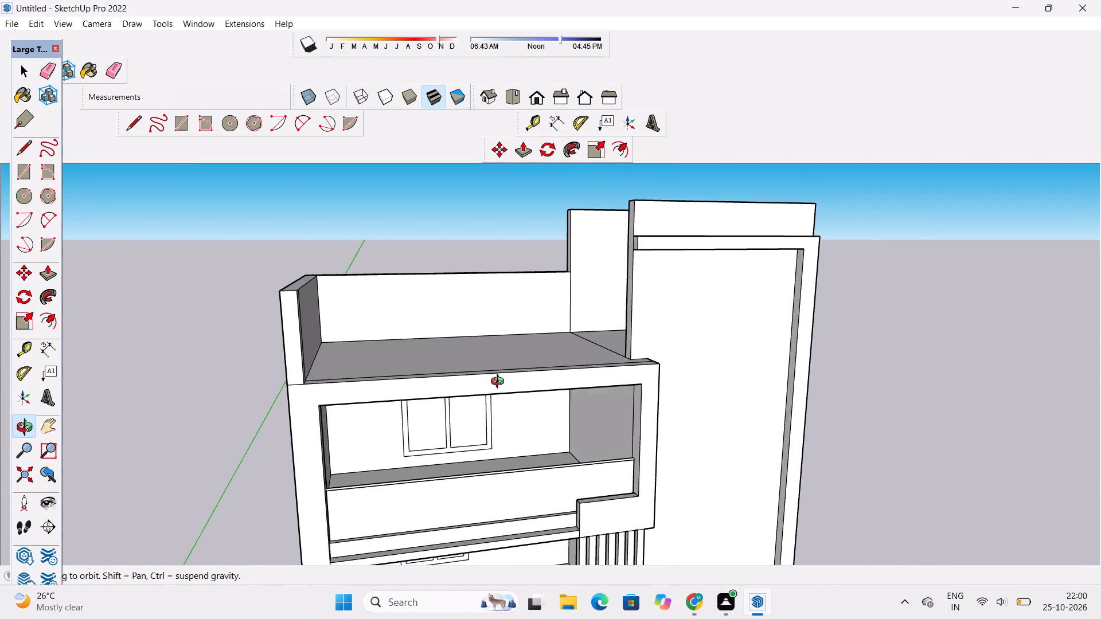
left_click_drag(500, 383, 537, 436)
scroll(644, 386, "up", 3)
left_click_drag(620, 379, 581, 379, "shift")
left_click_drag(580, 384, 546, 437)
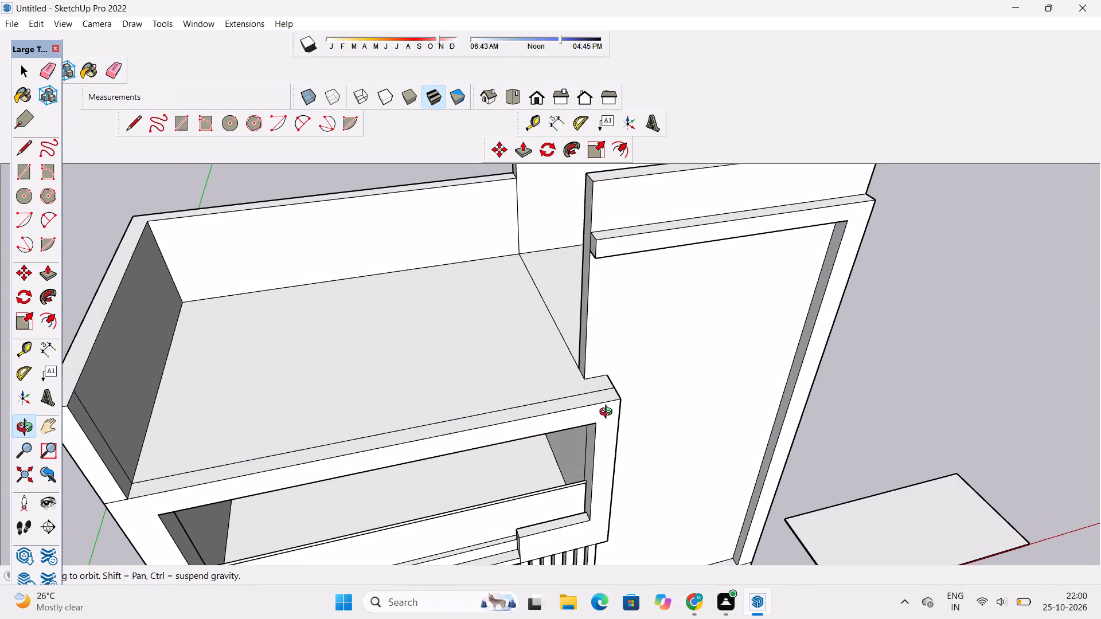
scroll(611, 408, "up", 1)
left_click_drag(611, 408, 564, 410, "shift")
scroll(552, 410, "up", 2)
left_click_drag(552, 410, 549, 394, "shift")
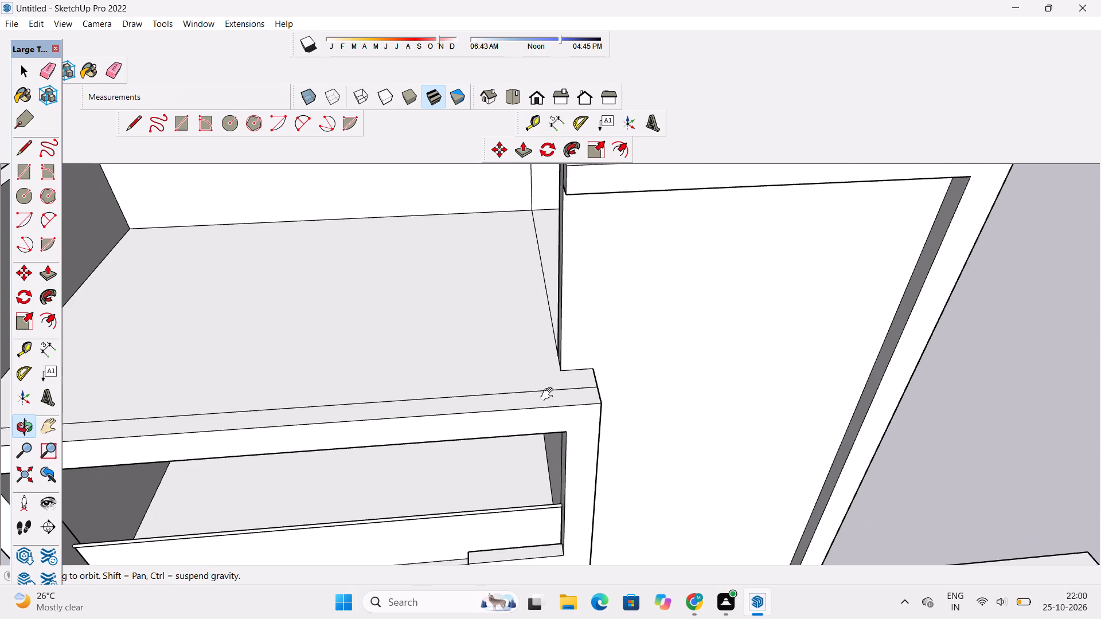
left_click_drag(549, 394, 549, 391, "shift")
left_click_drag(559, 391, 543, 390)
key("t")
scroll(561, 380, "up", 4)
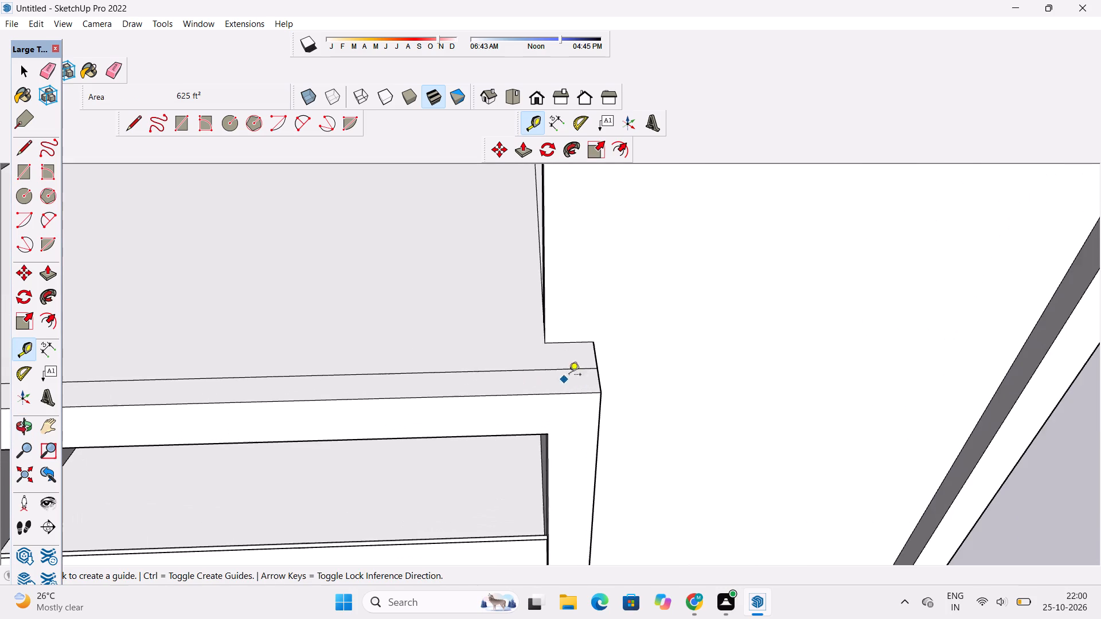
scroll(596, 359, "up", 3)
left_click(596, 354)
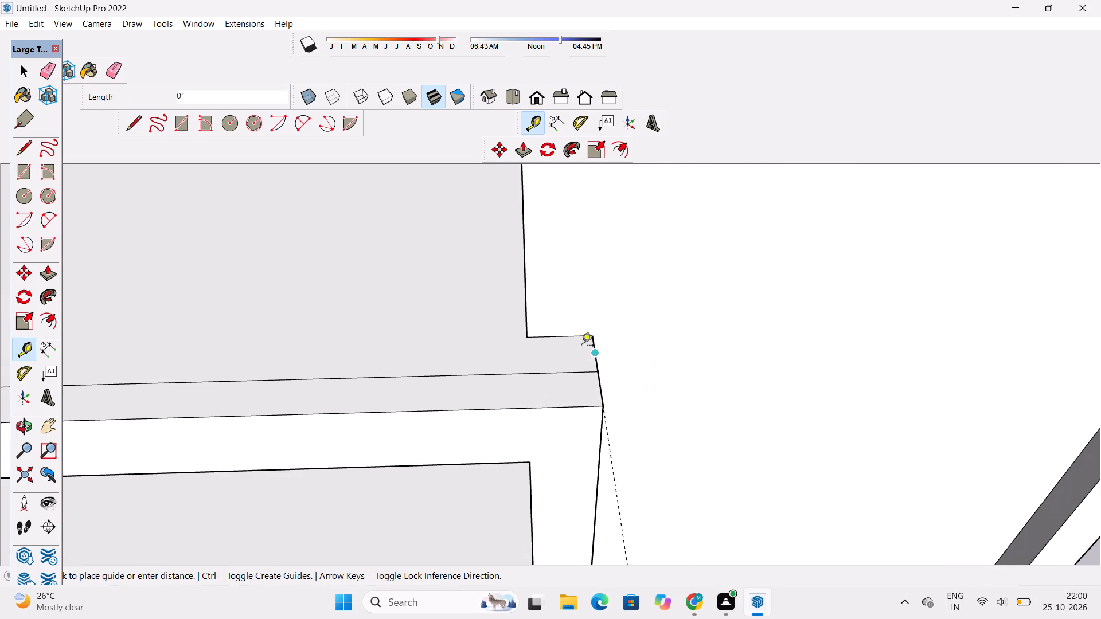
scroll(554, 335, "up", 1)
left_click(546, 335)
scroll(512, 335, "down", 2)
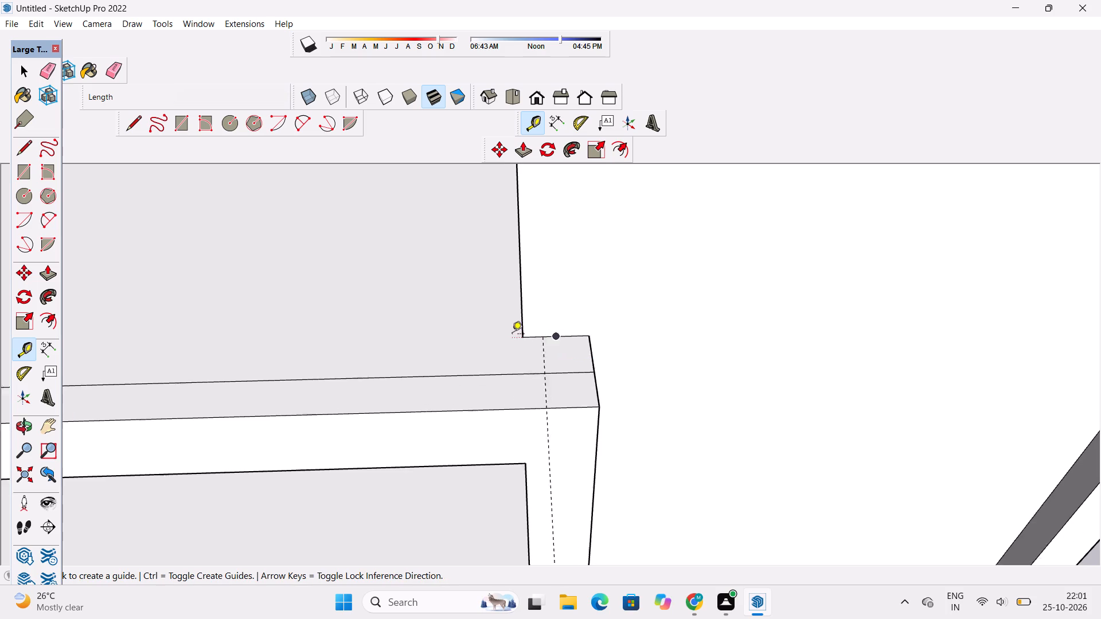
scroll(512, 335, "down", 2)
Draw a 6' line along the guide from the corner projection's rear edge to the front strip's inner line.
key("space")
key("l")
scroll(546, 348, "up", 3)
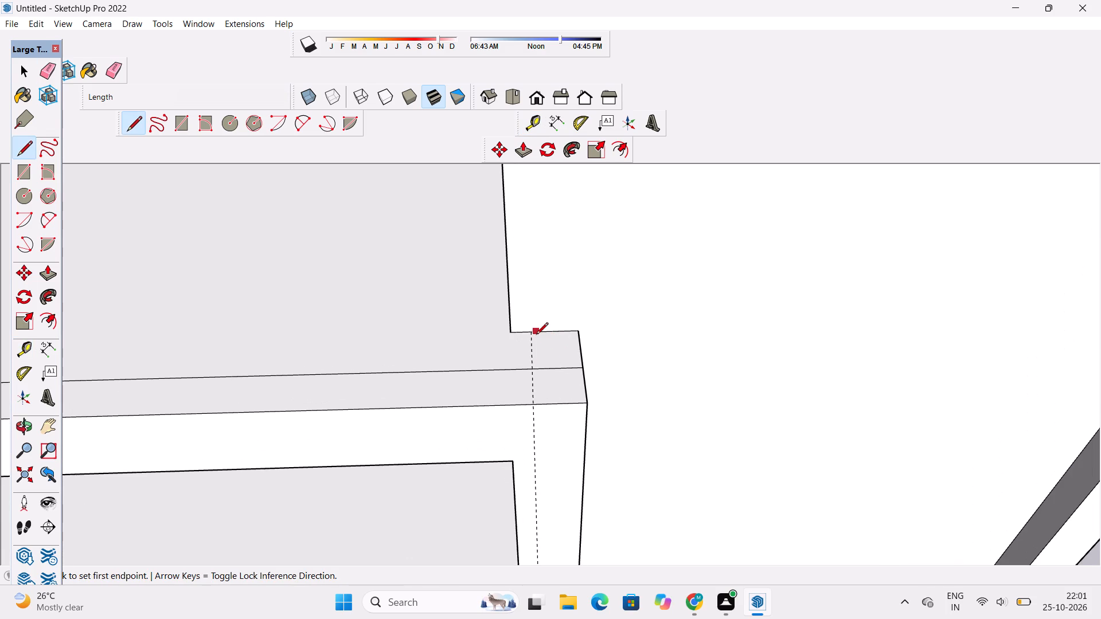
left_click(530, 332)
left_click(532, 373)
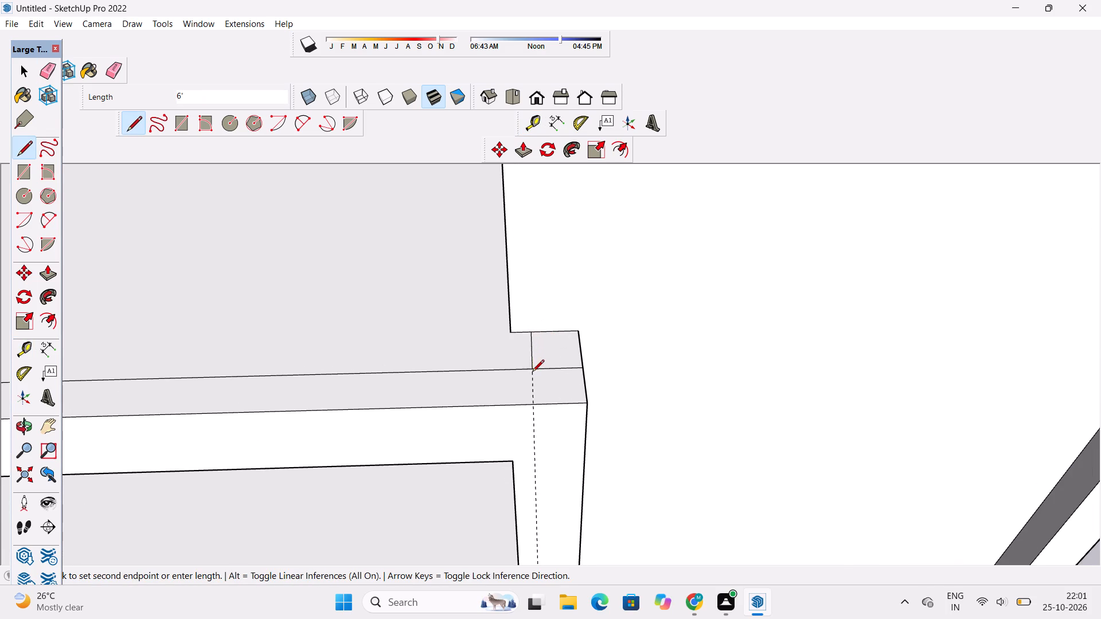
scroll(521, 339, "down", 7)
Erase the guide crossing the roof's front corner projection.
key("e")
scroll(535, 385, "up", 3)
left_click_drag(535, 386, 525, 378)
scroll(525, 377, "down", 3)
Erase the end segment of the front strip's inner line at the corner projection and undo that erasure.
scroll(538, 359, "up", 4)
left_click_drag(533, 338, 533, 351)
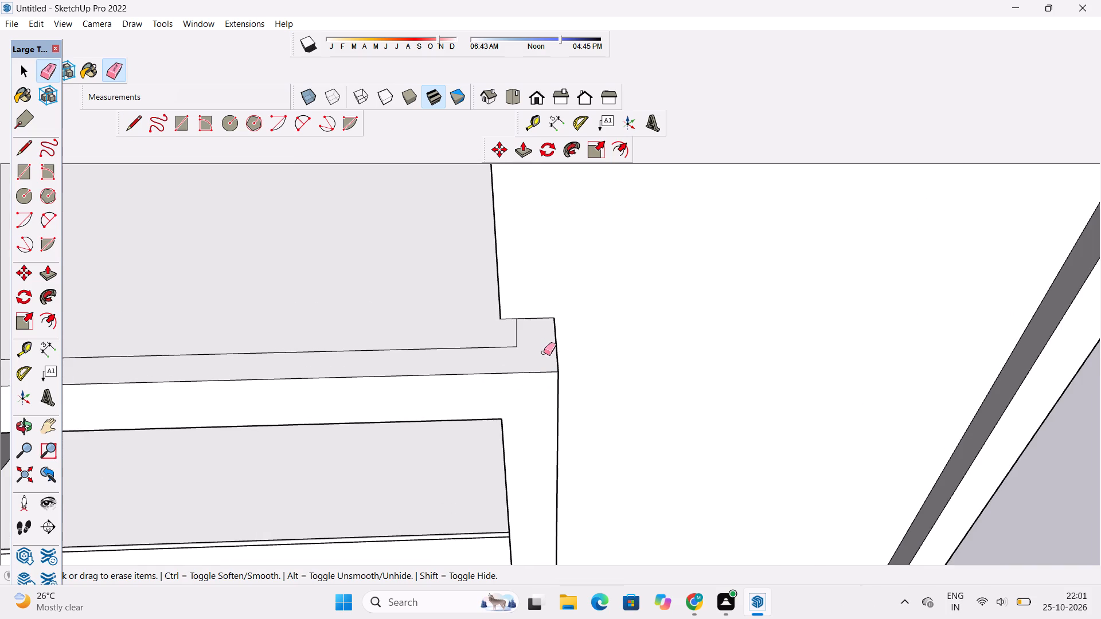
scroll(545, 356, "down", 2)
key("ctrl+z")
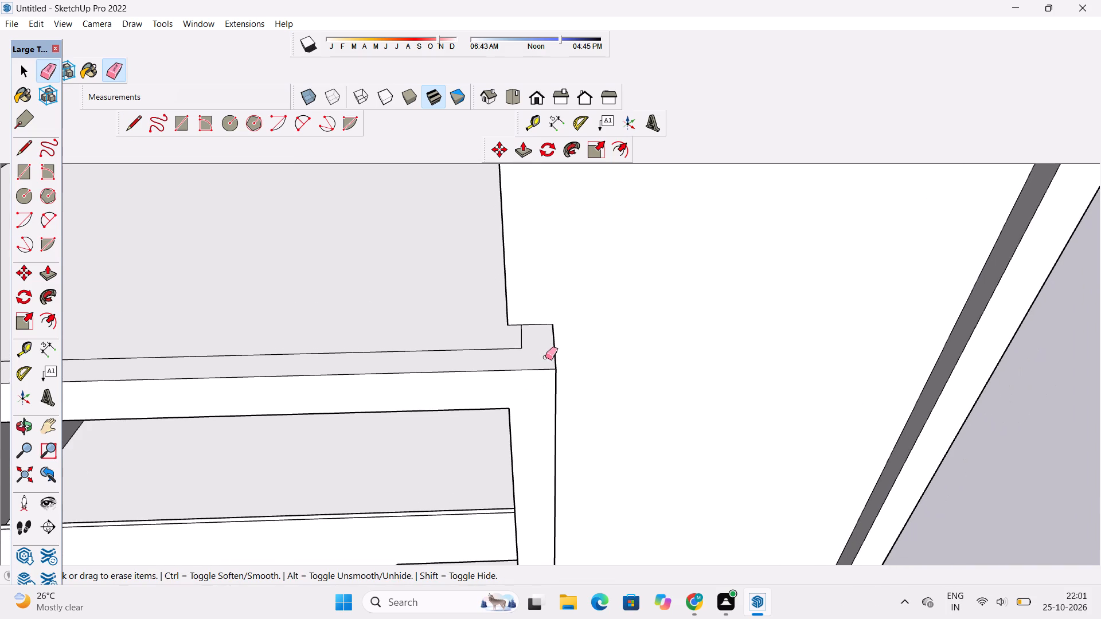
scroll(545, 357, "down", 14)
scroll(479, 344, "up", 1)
Draw a line across the corner projection from the midpoint of its rear edge's outer segment to the roof's front edge.
key("o")
left_click_drag(468, 381, 475, 413)
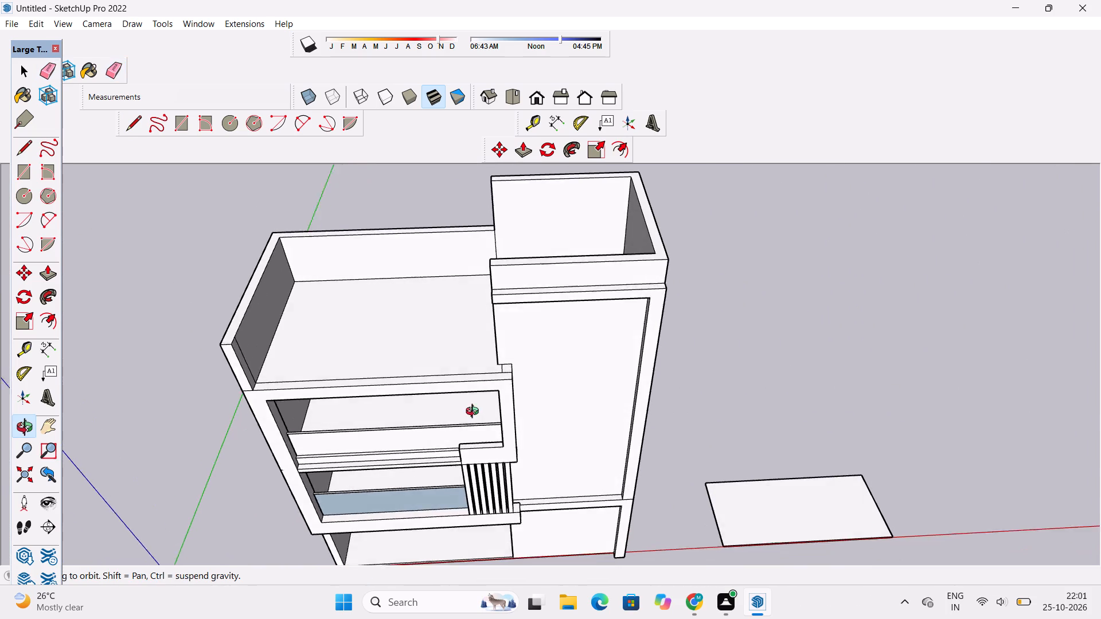
left_click_drag(475, 413, 476, 429)
scroll(480, 423, "up", 3)
left_click_drag(483, 413, 486, 399, "shift")
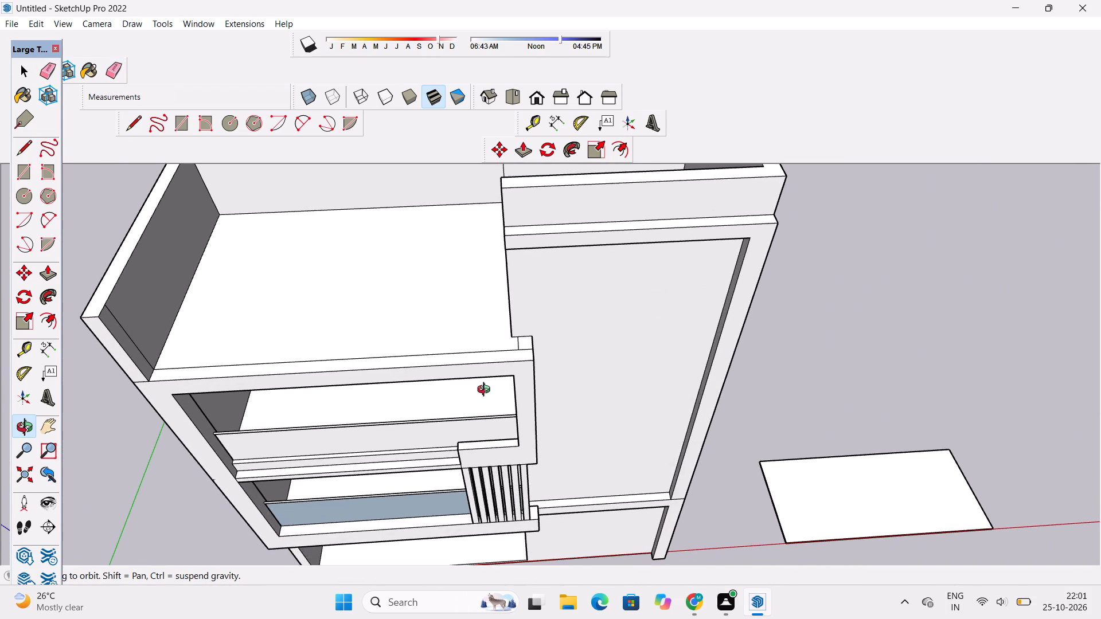
scroll(486, 390, "up", 1)
left_click(485, 381)
scroll(473, 382, "down", 3, "shift")
left_click_drag(373, 378, 395, 399, "shift")
left_click_drag(396, 403, 390, 416)
scroll(471, 421, "up", 2)
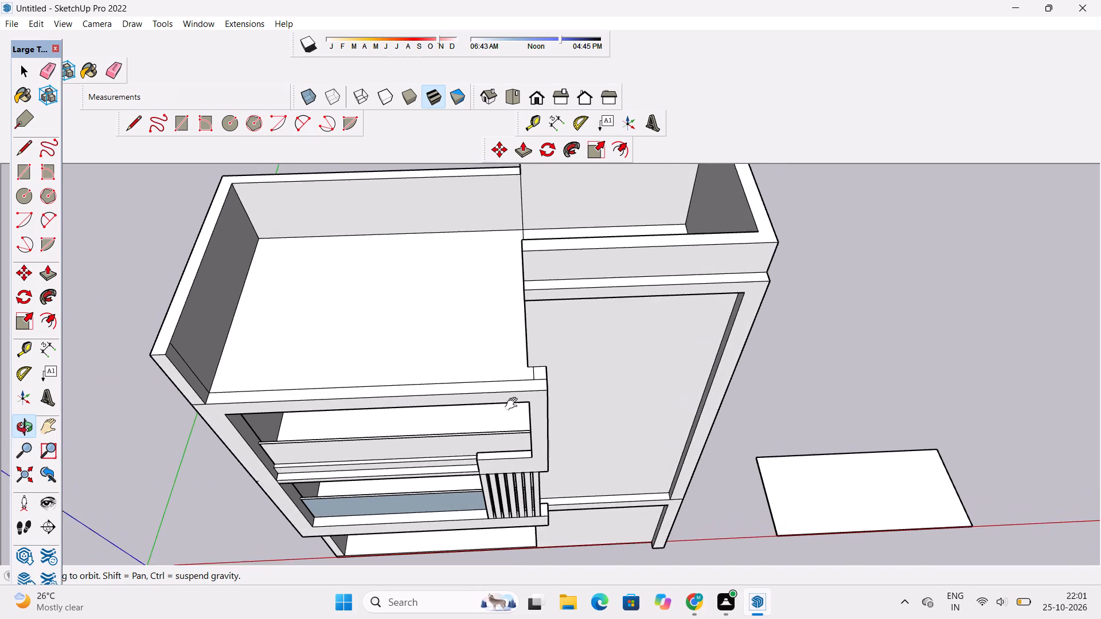
left_click_drag(514, 402, 502, 401, "shift")
scroll(501, 400, "up", 2)
key("l")
scroll(501, 400, "down", 2)
scroll(532, 368, "up", 5)
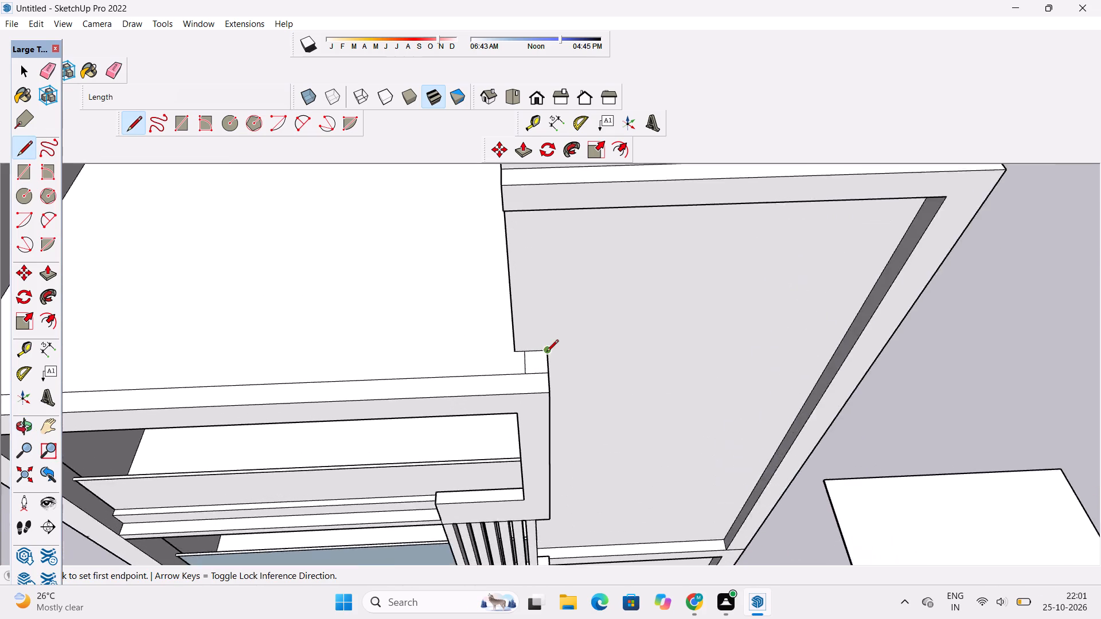
scroll(546, 352, "up", 3)
left_click(527, 351)
scroll(527, 351, "down", 4)
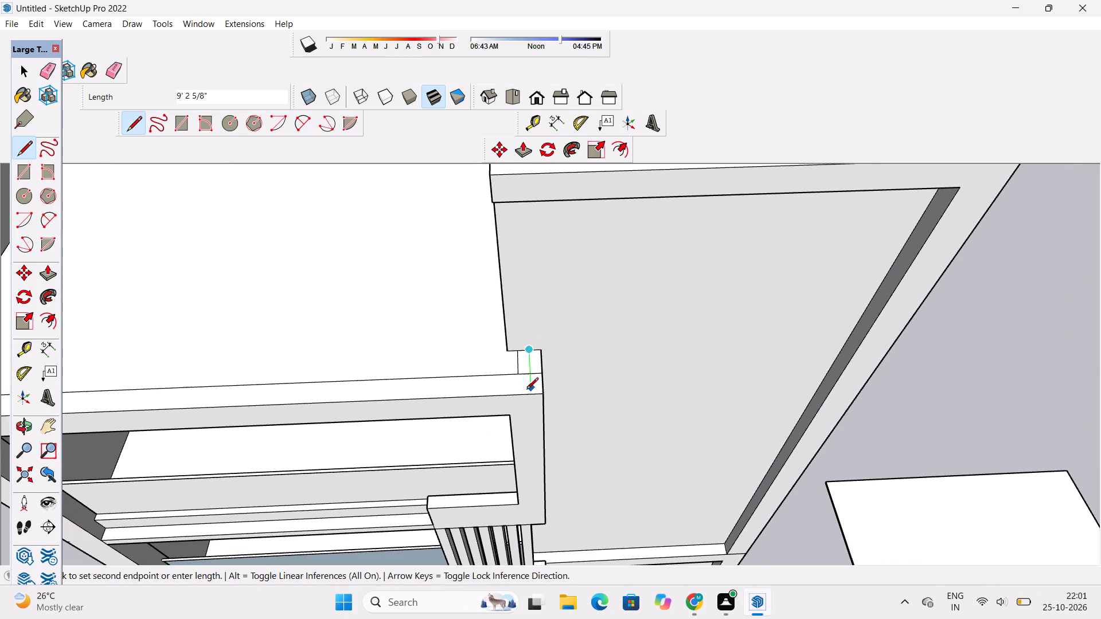
left_click(529, 395)
Draw a line about 122' 6 3/4" along the middle of the front strip, from the new cross line to the side parapet.
left_click(529, 384)
scroll(529, 384, "down", 7)
scroll(227, 392, "up", 6)
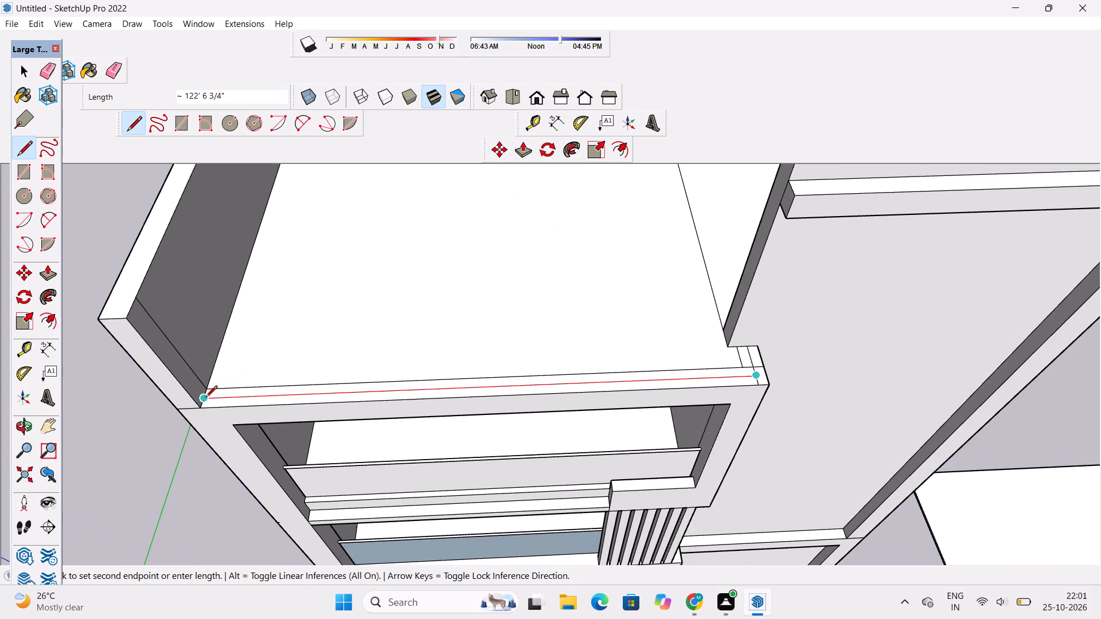
left_click(205, 398)
Erase the 6' line and the leftover short segments around the new outline's corner on the roof projection.
scroll(188, 391, "down", 7)
scroll(574, 378, "up", 7)
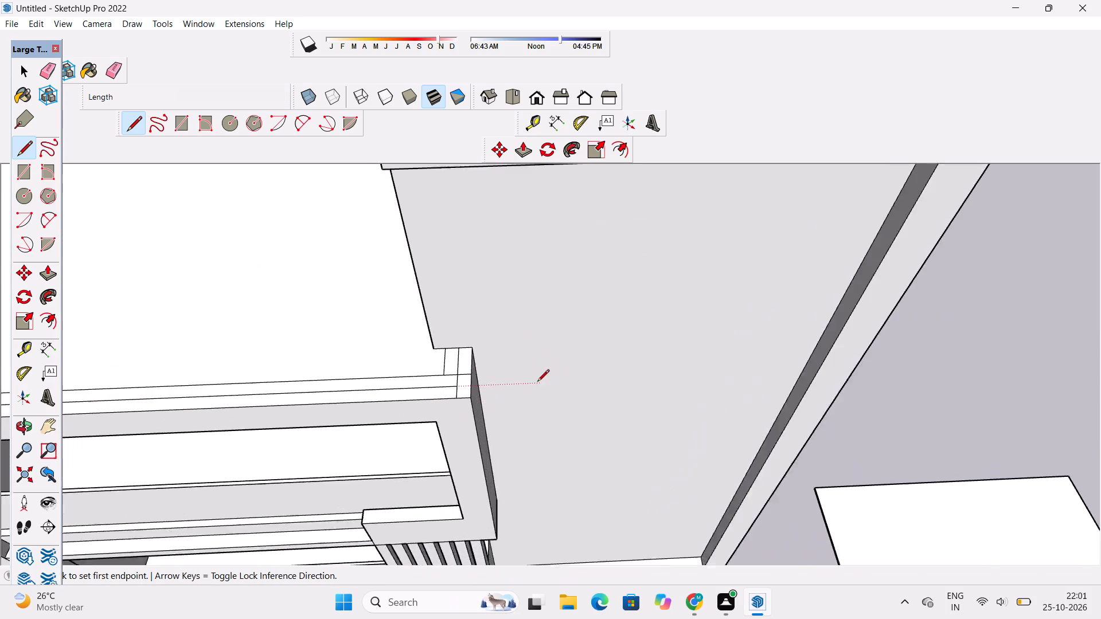
scroll(537, 382, "up", 4)
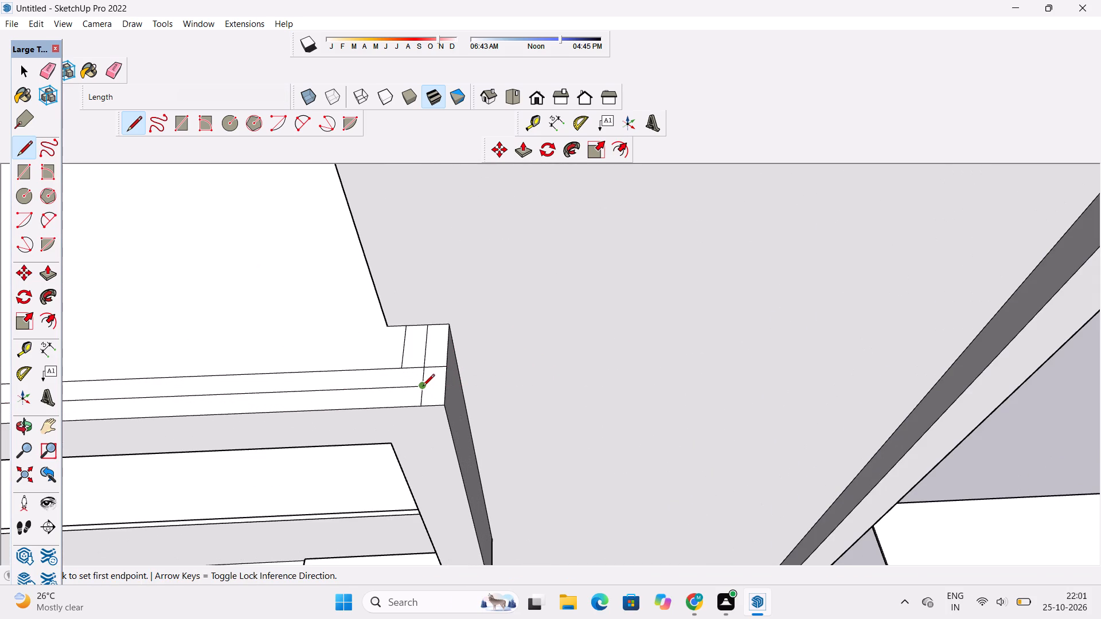
key("space")
type("e")
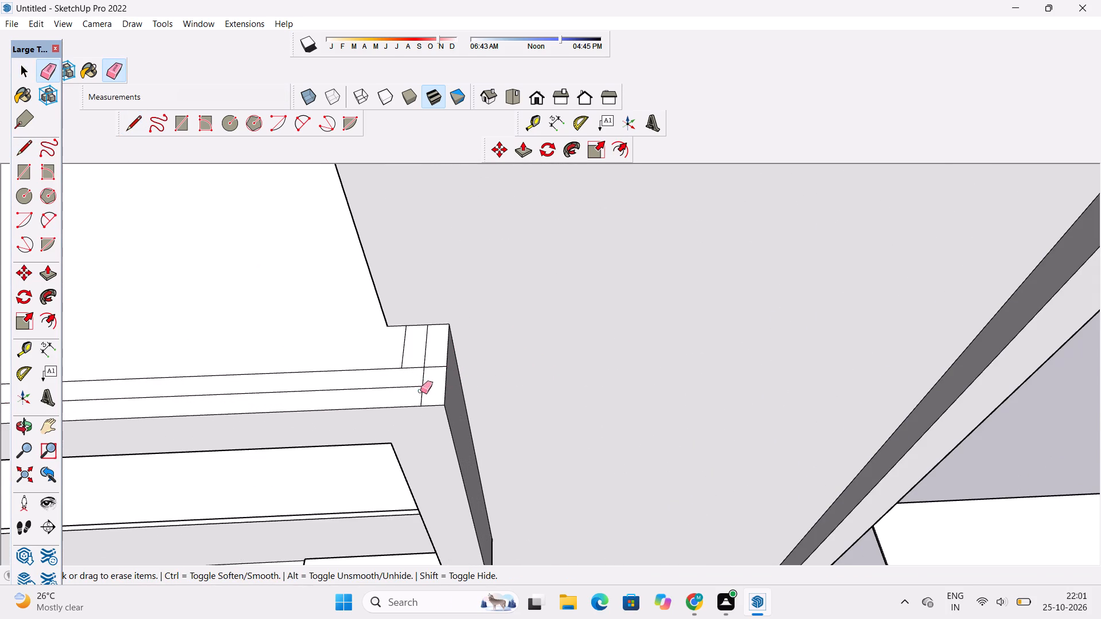
scroll(398, 364, "up", 3)
left_click(405, 340)
scroll(448, 355, "down", 4)
scroll(438, 379, "up", 3)
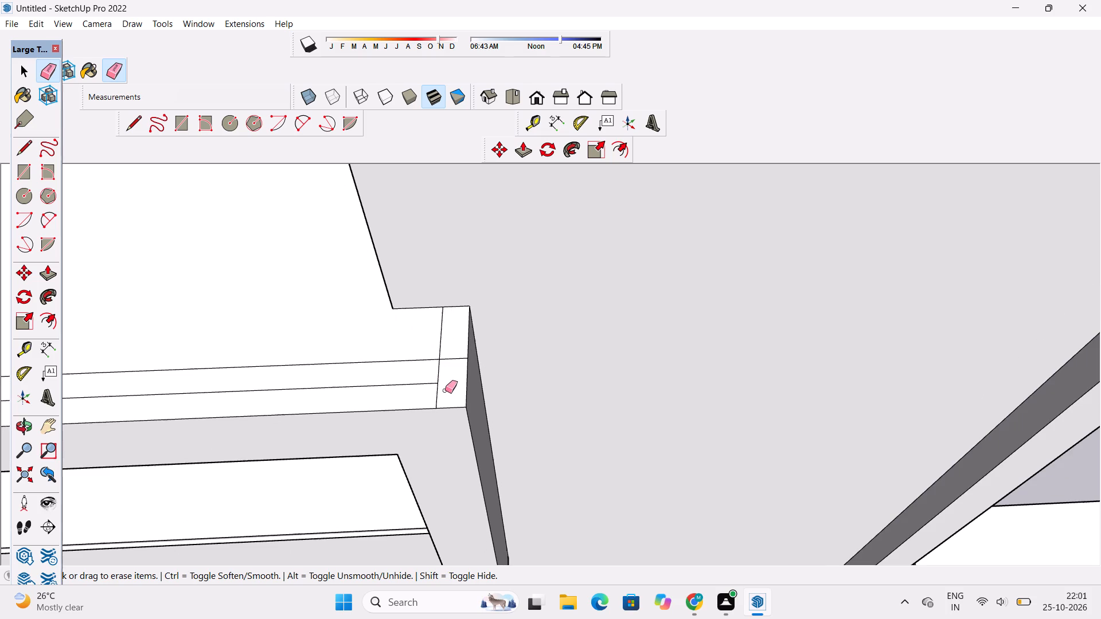
left_click_drag(441, 395, 436, 398)
scroll(452, 370, "down", 3)
left_click_drag(458, 347, 458, 366)
scroll(572, 356, "down", 4)
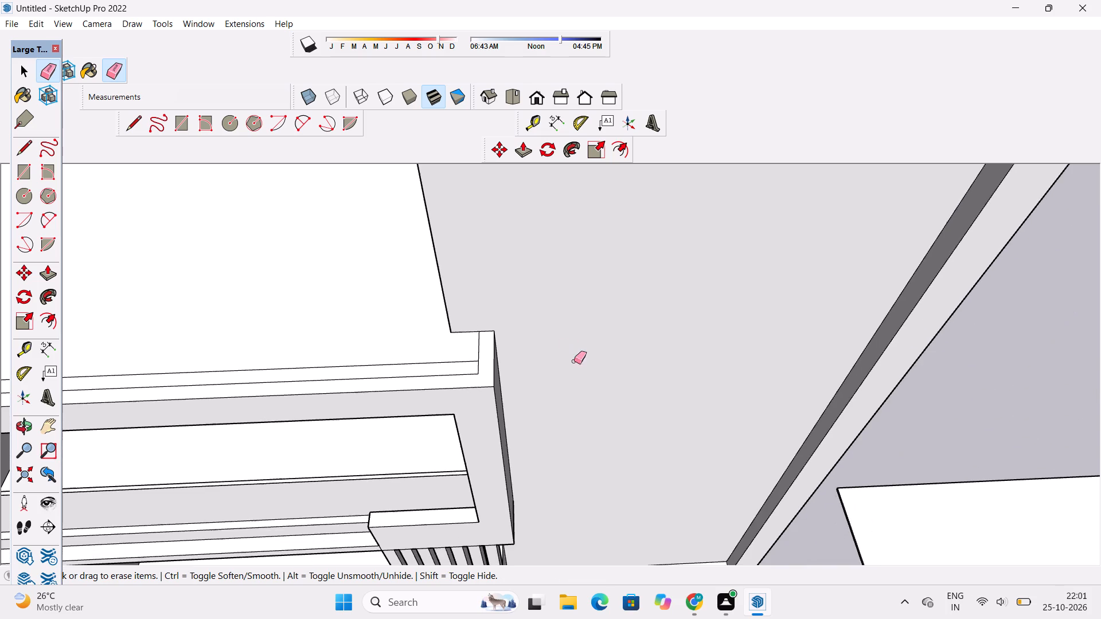
scroll(626, 361, "down", 5)
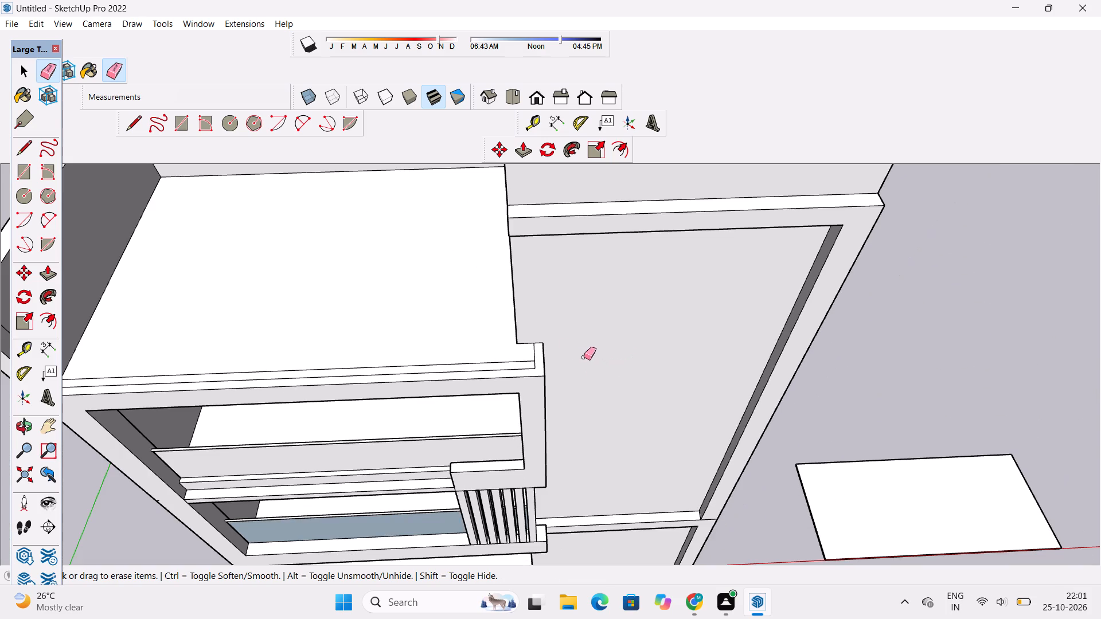
Erase the long inner line of the front strip, keeping the new line nearer the roof's front edge.
scroll(520, 343, "up", 3)
left_click(526, 366)
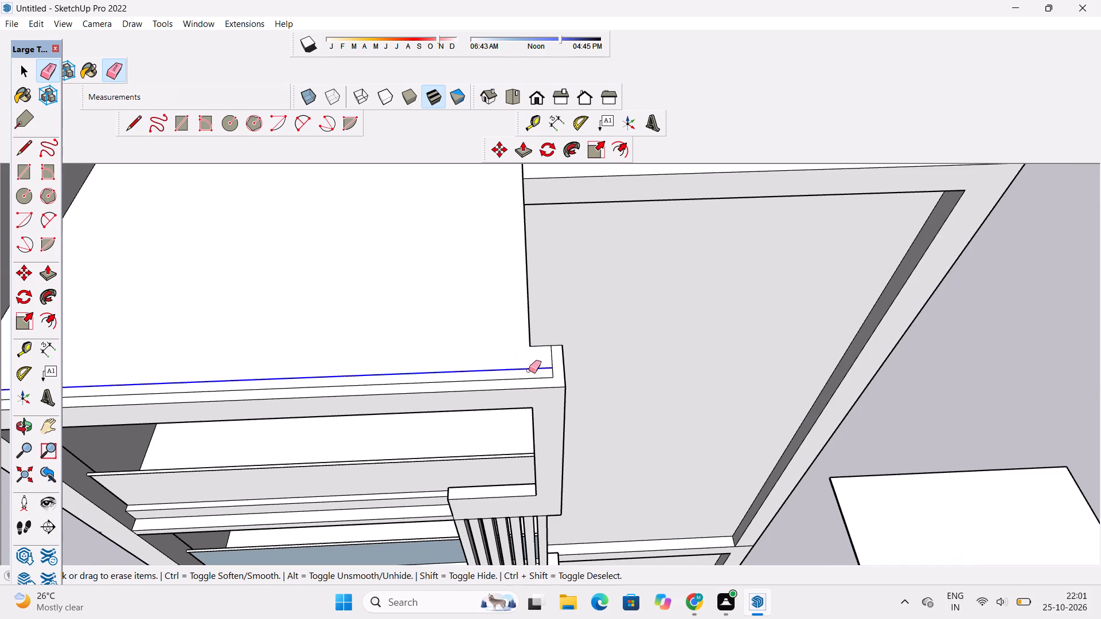
scroll(596, 357, "down", 4)
scroll(592, 357, "up", 4)
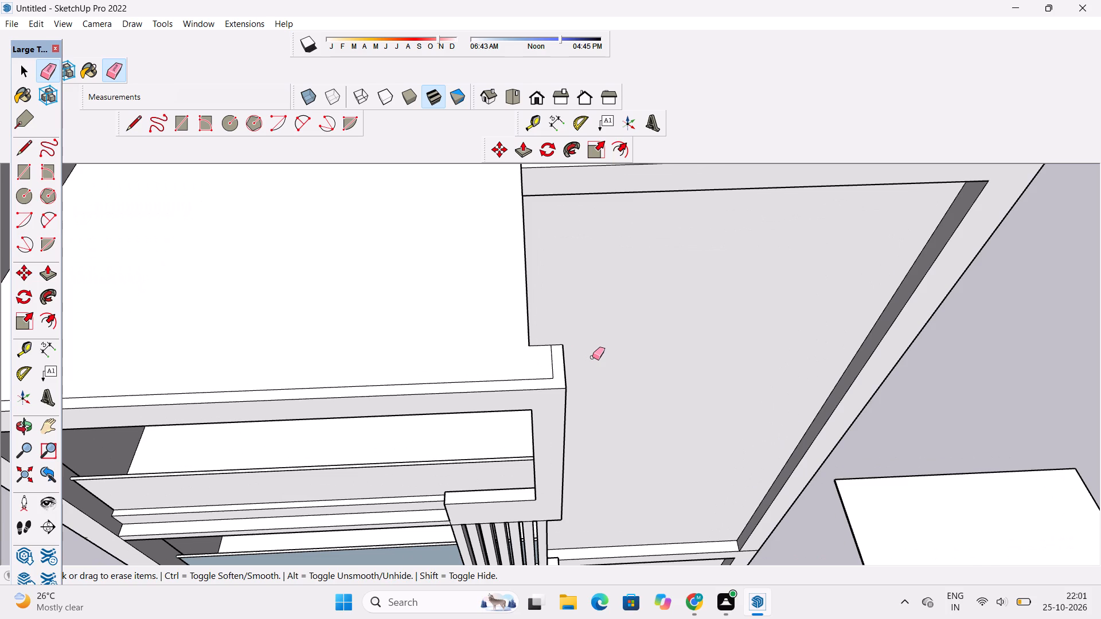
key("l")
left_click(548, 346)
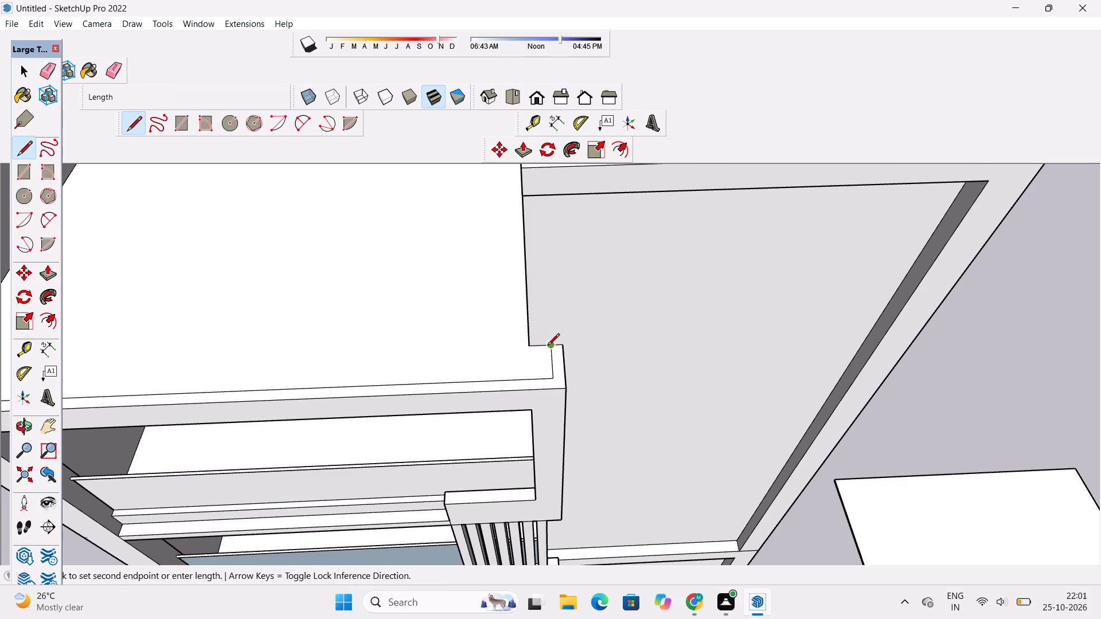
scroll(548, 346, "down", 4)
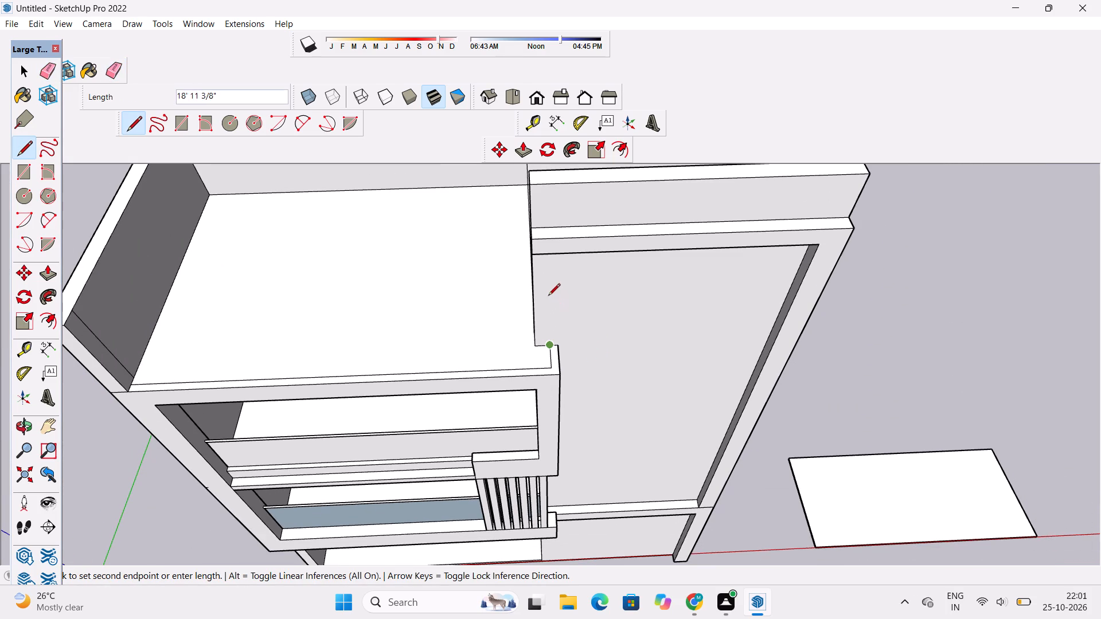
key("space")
Draw a vertical line up the side parapet's inner face from the end of the front strip's line.
type("o")
left_click_drag(593, 395, 482, 351)
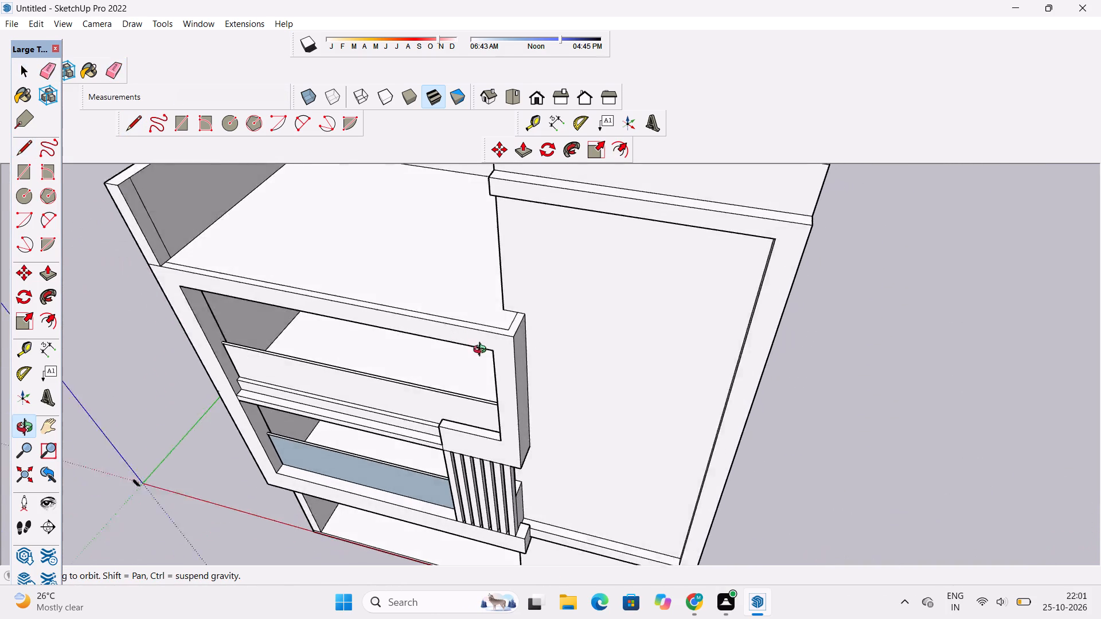
left_click_drag(482, 351, 468, 347)
left_click_drag(526, 346, 553, 394, "shift")
left_click_drag(553, 394, 541, 357)
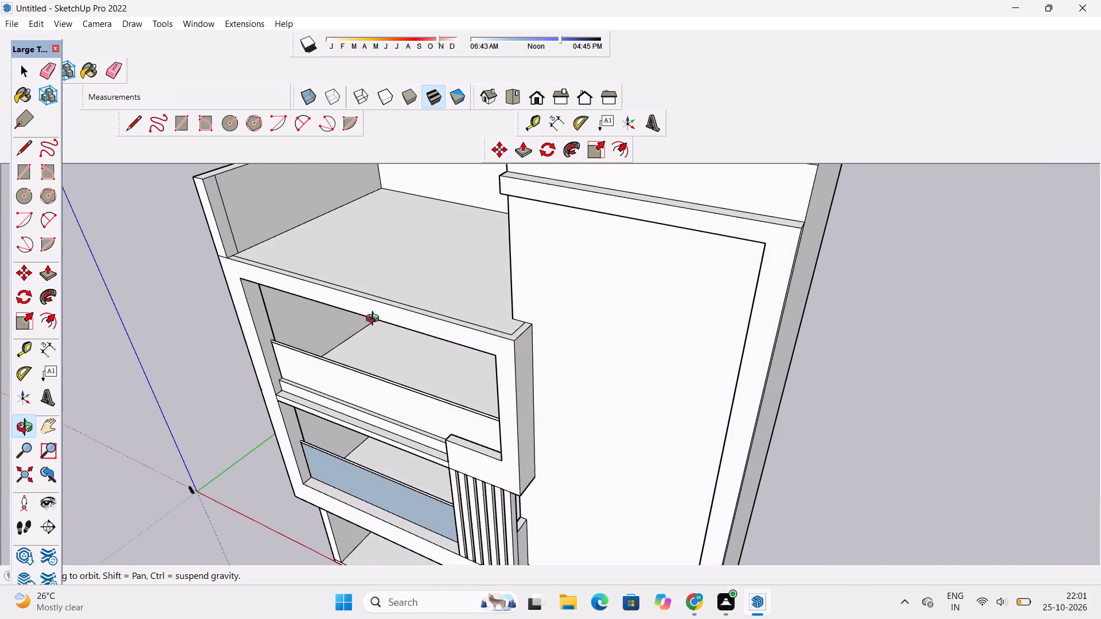
left_click_drag(375, 319, 392, 371)
scroll(266, 309, "up", 3)
left_click_drag(265, 327, 319, 325)
left_click_drag(308, 329, 326, 333, "shift")
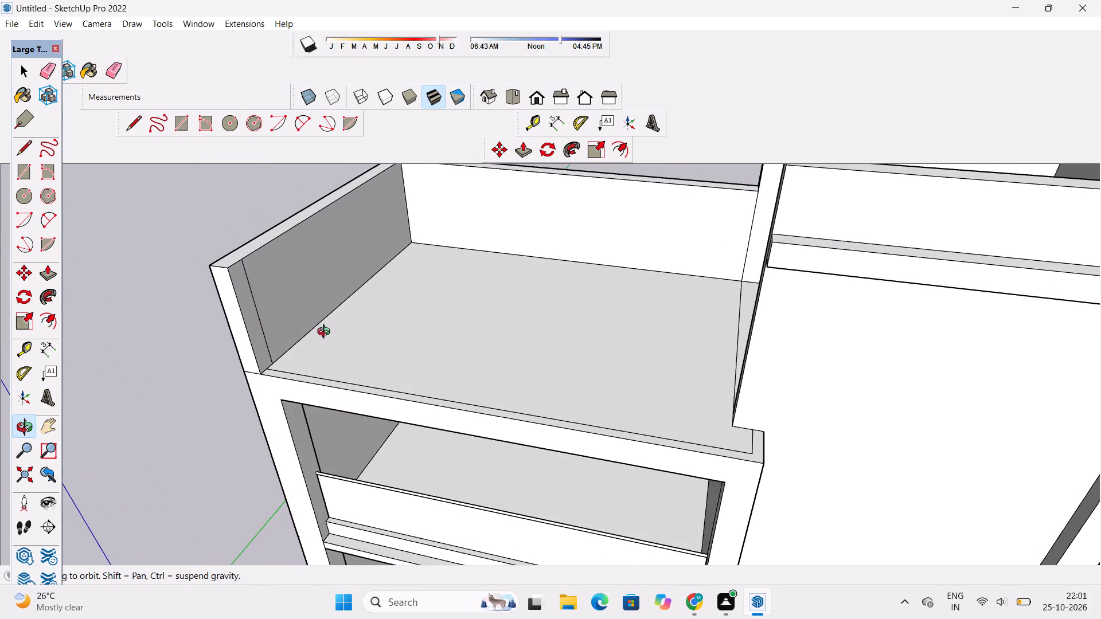
scroll(257, 355, "up", 3)
left_click_drag(272, 366, 284, 383, "shift")
left_click_drag(285, 378, 285, 366)
key("l")
scroll(310, 381, "up", 2)
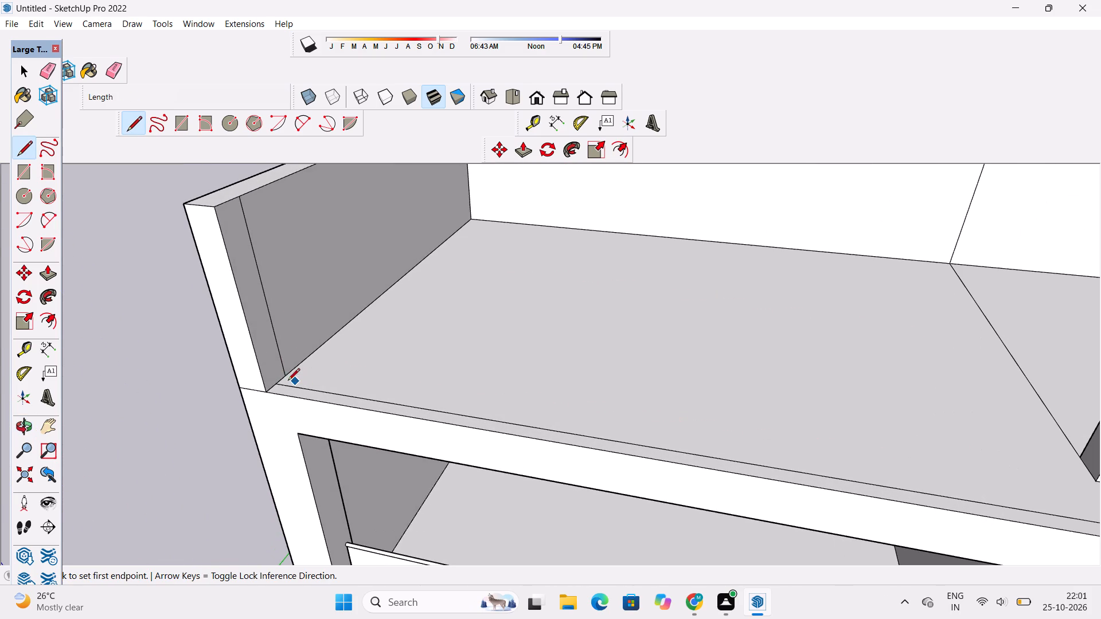
left_click(279, 382)
scroll(279, 382, "down", 4)
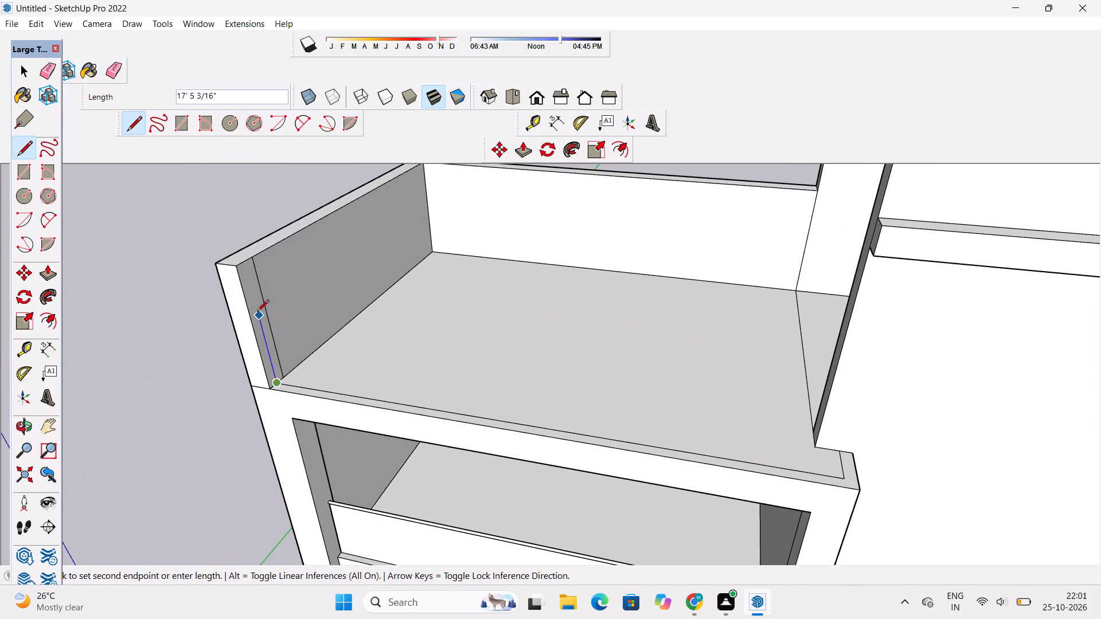
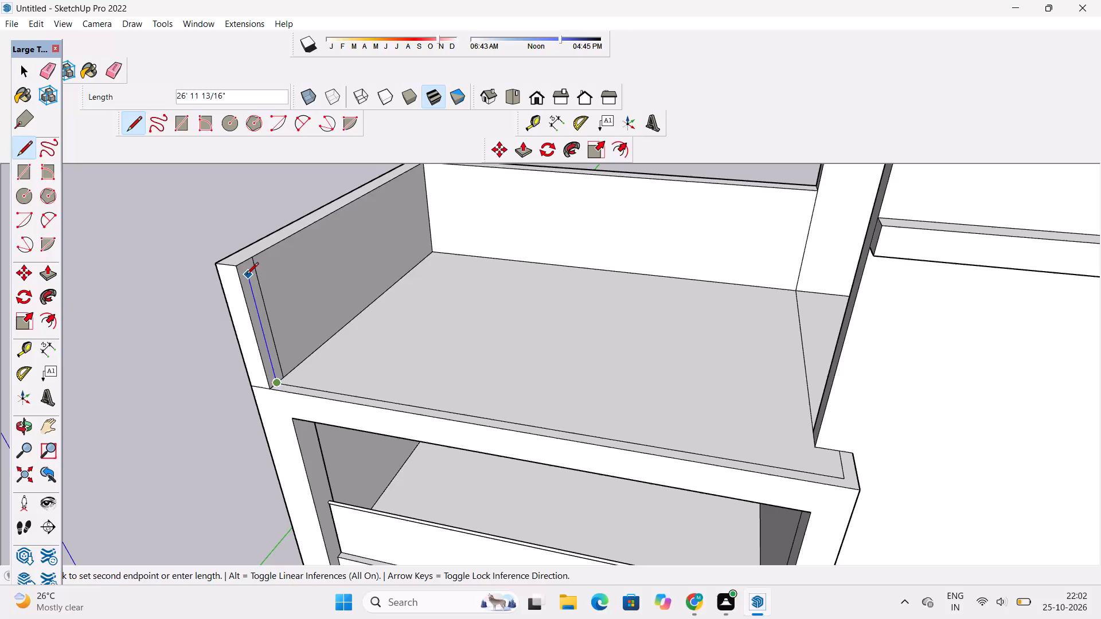
Set the length of the vertical line on the side parapet's inner face to 27'.
type("27'")
key("Return")
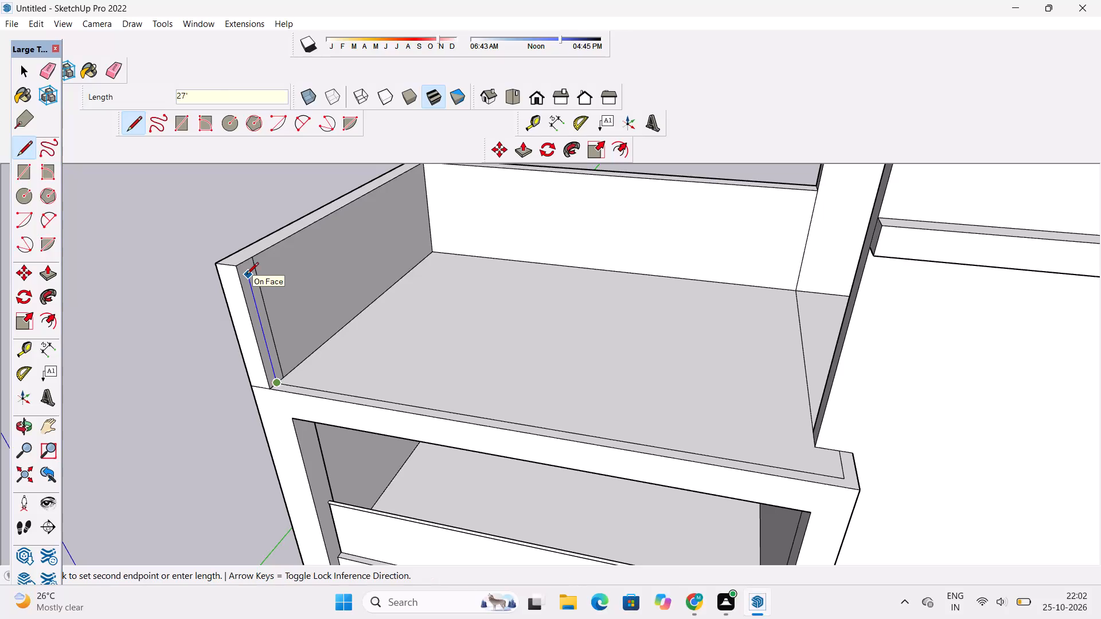
Draw a 27' vertical line up from the front strip's outer corner on the roof projection.
scroll(236, 267, "down", 7)
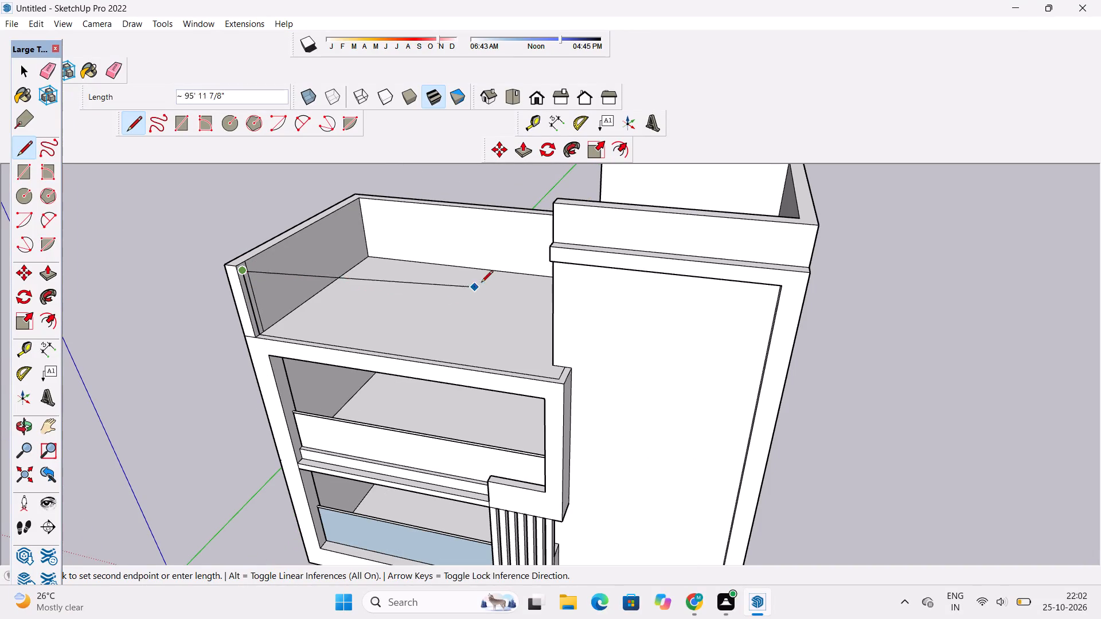
key("o")
left_click_drag(400, 336, 507, 365)
left_click_drag(482, 358, 434, 353, "shift")
left_click_drag(415, 383, 415, 359)
key("space")
key("l")
scroll(560, 383, "up", 1)
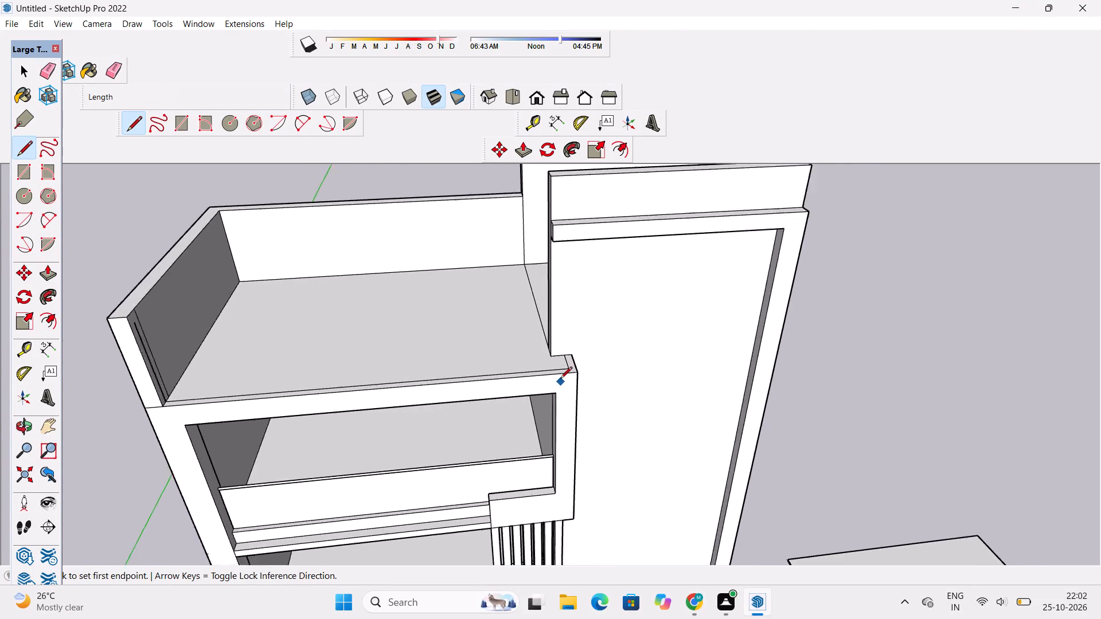
scroll(560, 379, "up", 2)
left_click(567, 366)
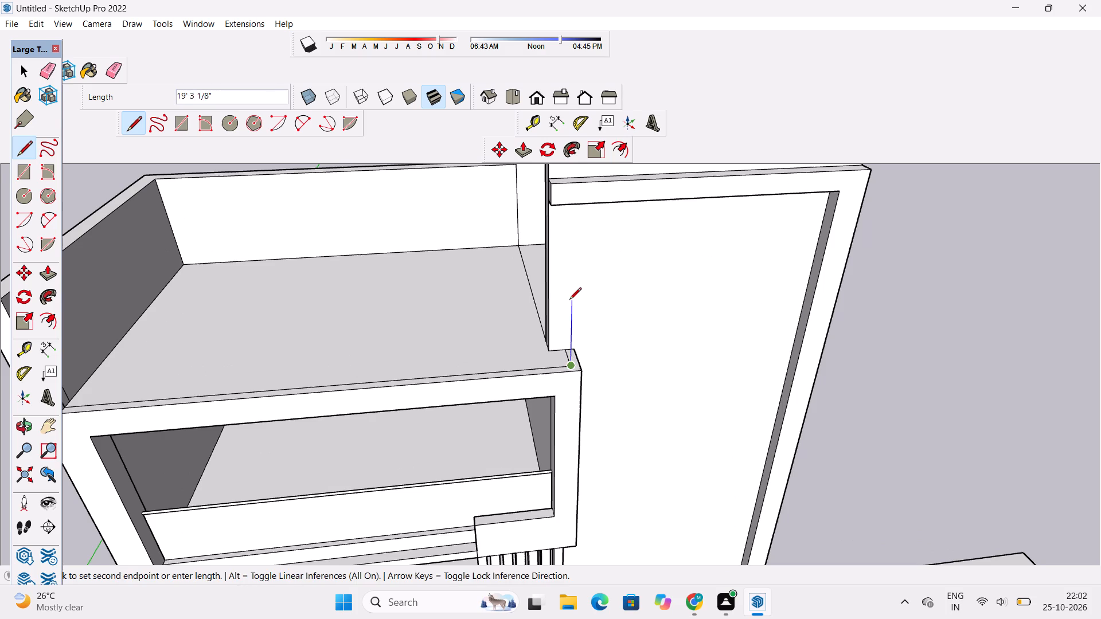
type("27'")
key("Return")
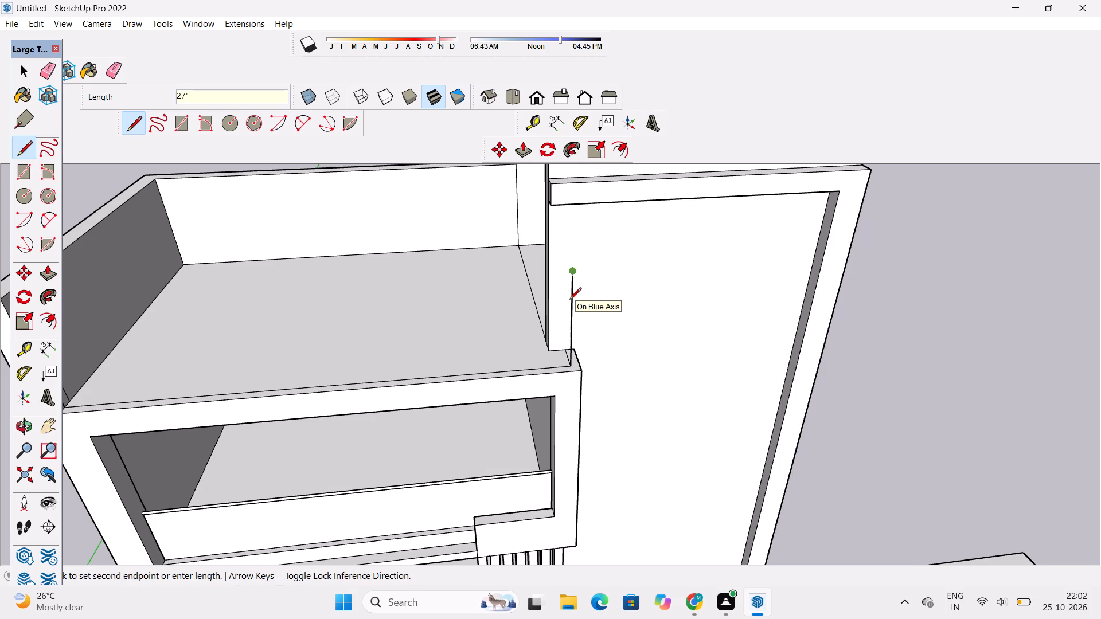
Join the tops of the two 27' verticals with a line about 122' 6 3/4" long and delete the face inside the frame.
scroll(569, 300, "down", 4)
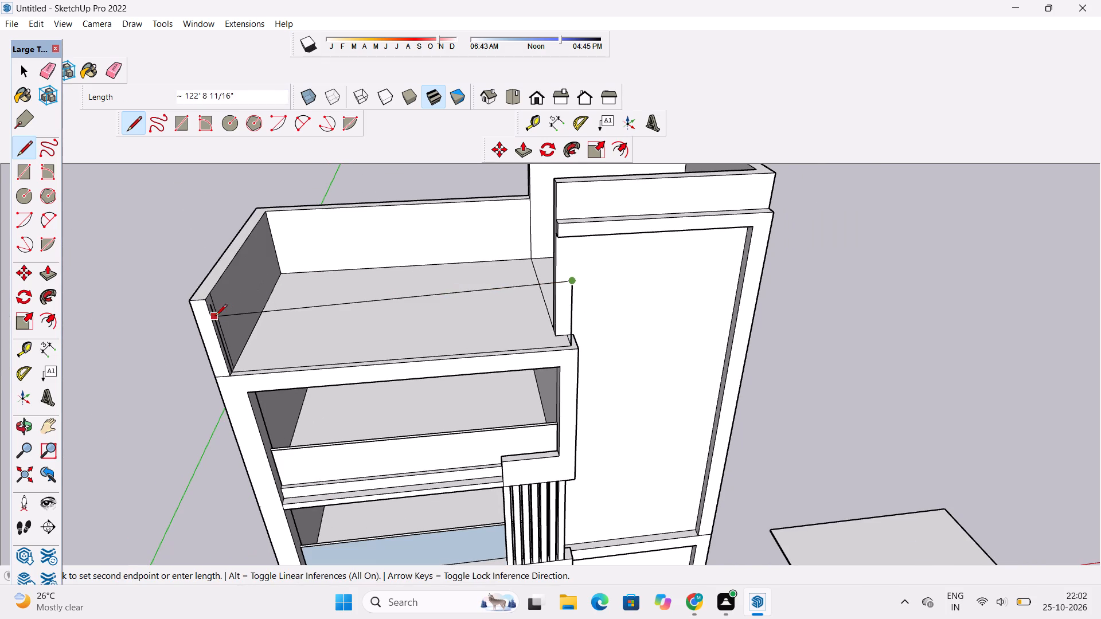
scroll(220, 308, "up", 4)
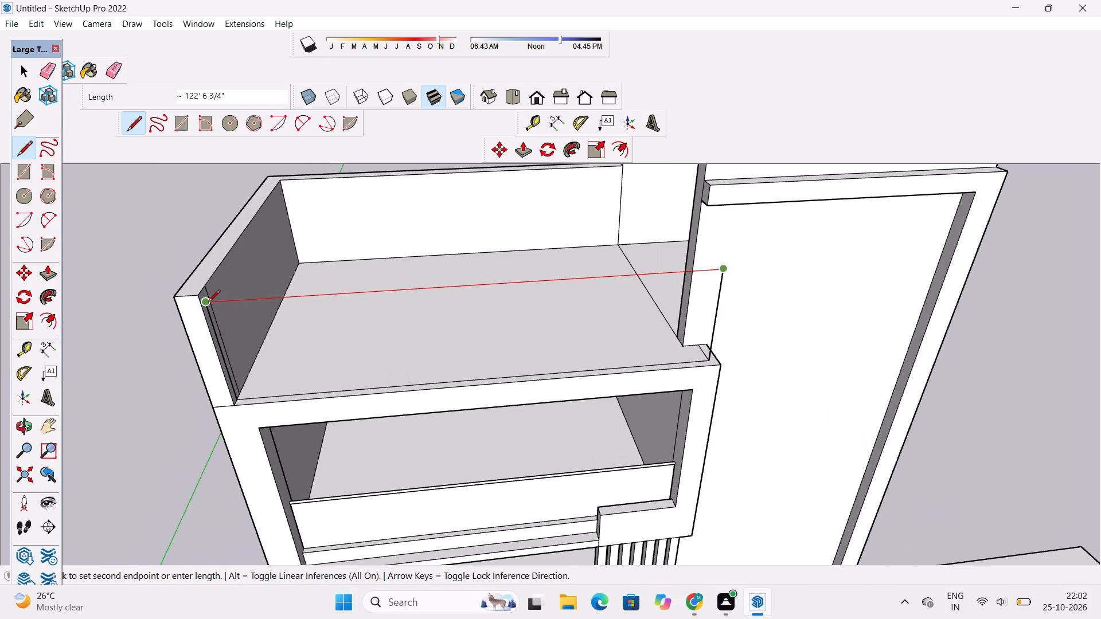
left_click(208, 303)
key("space")
left_click(371, 333)
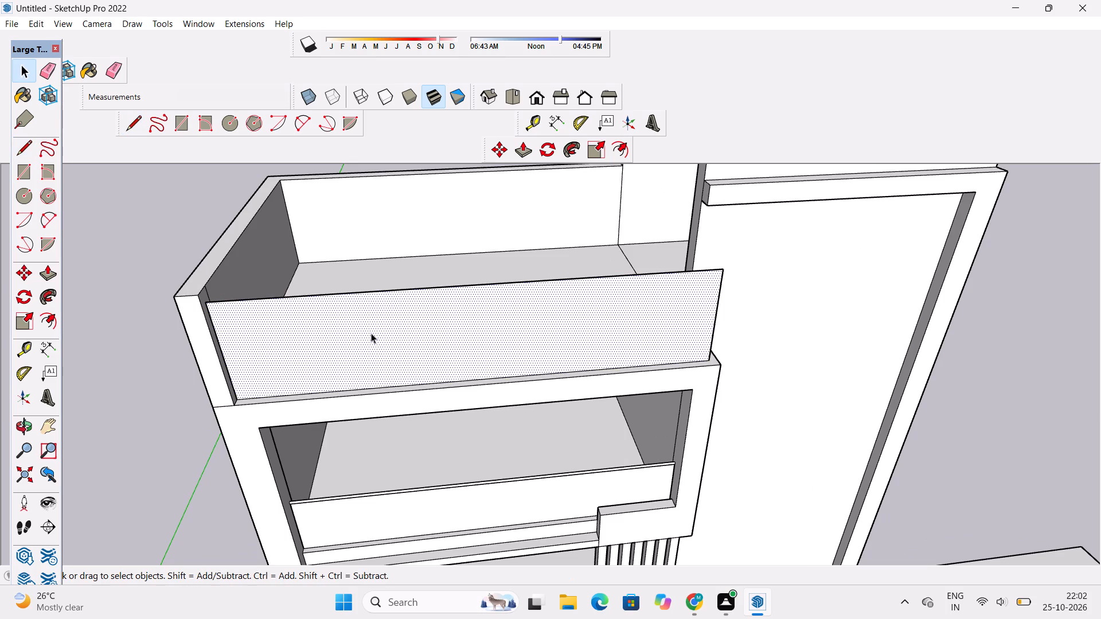
key("Delete")
Draw an 8' 6" return from the frame's top corner along the roof projection and a 27' vertical down to the roof edge.
scroll(421, 377, "up", 3)
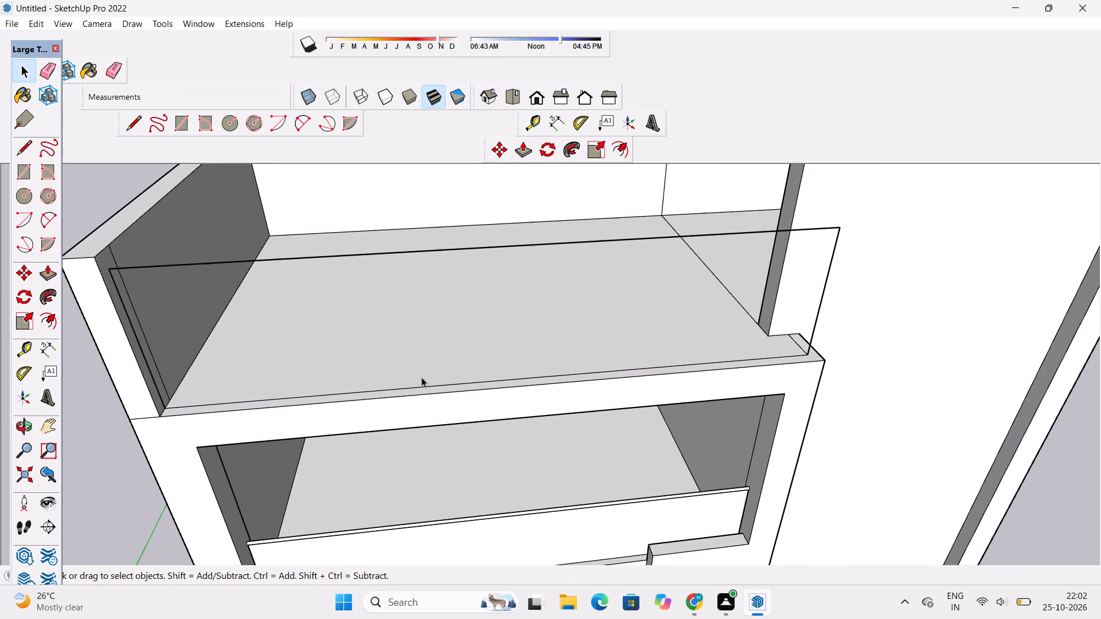
key("p")
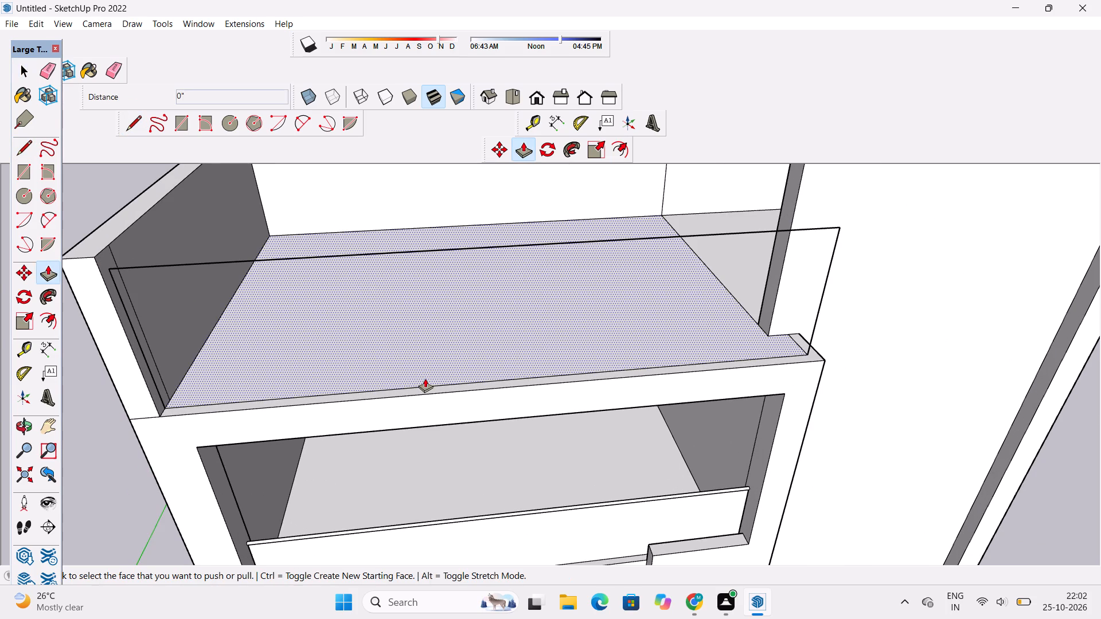
key("space")
type("o")
left_click_drag(423, 386, 428, 396)
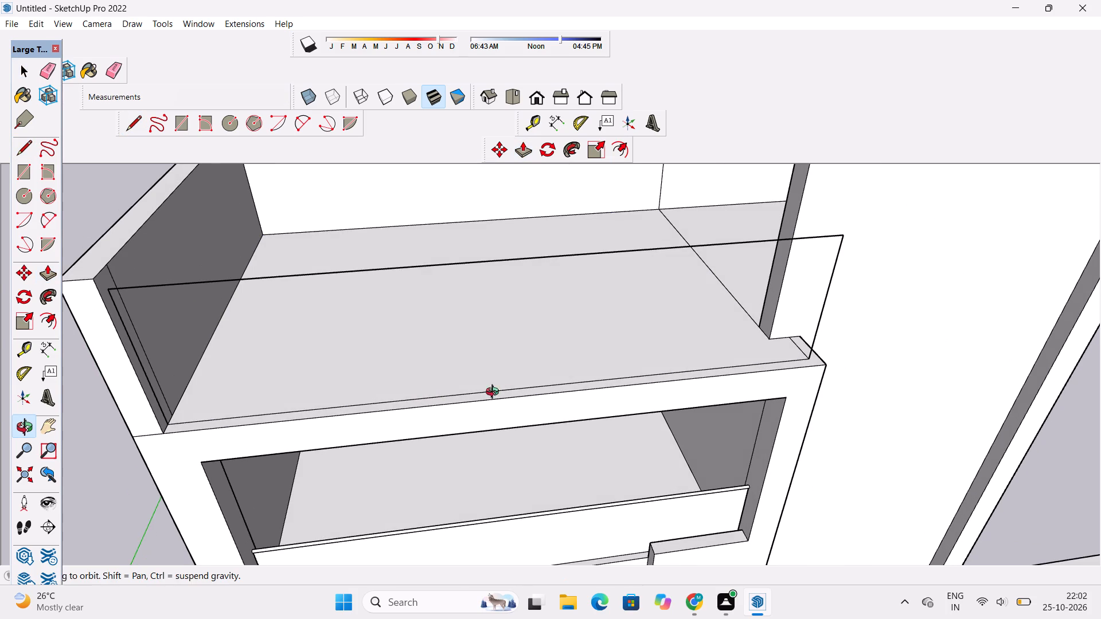
left_click_drag(507, 395, 459, 394, "shift")
left_click_drag(744, 382, 503, 370)
left_click_drag(662, 332, 591, 346)
left_click_drag(541, 339, 560, 355, "shift")
key("l")
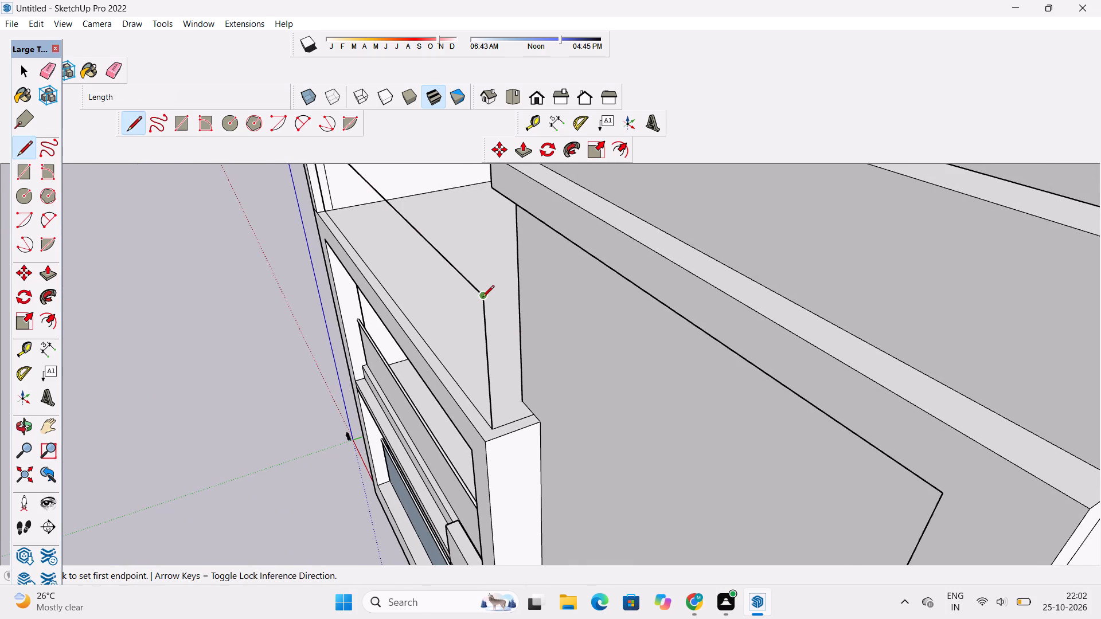
left_click(482, 298)
left_click(536, 279)
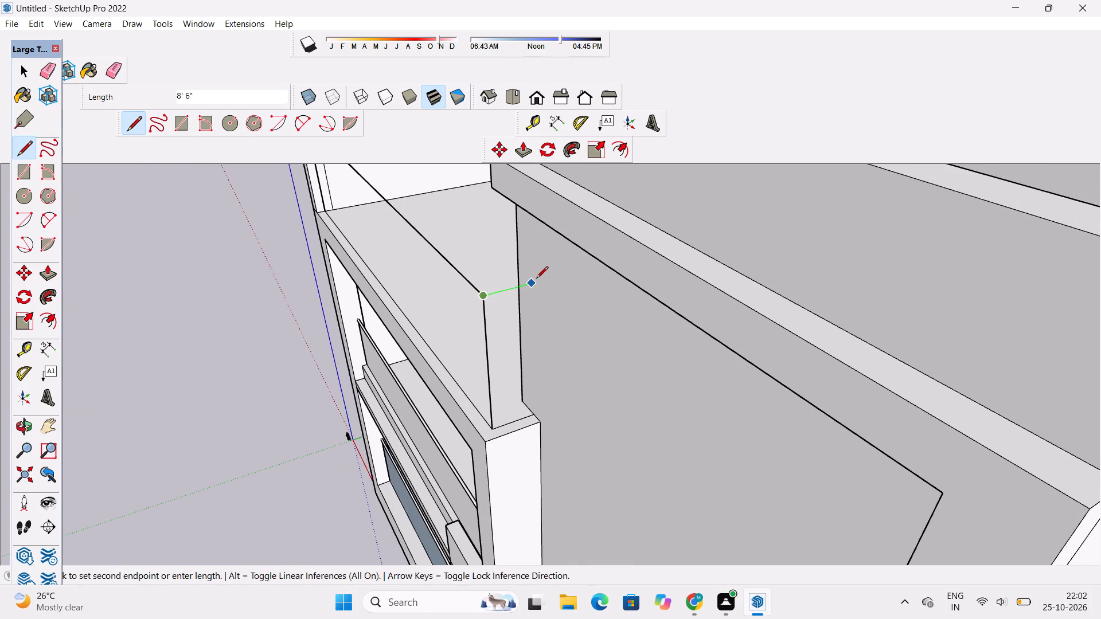
left_click(533, 415)
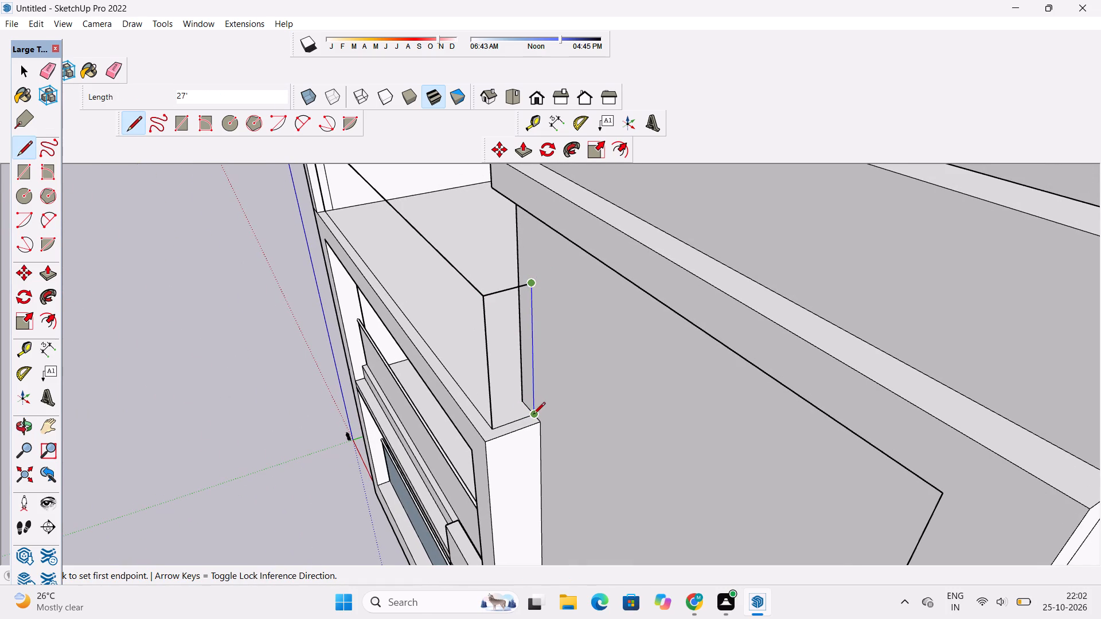
Delete the face filling the short return frame, keeping its edges.
key("space")
key("e")
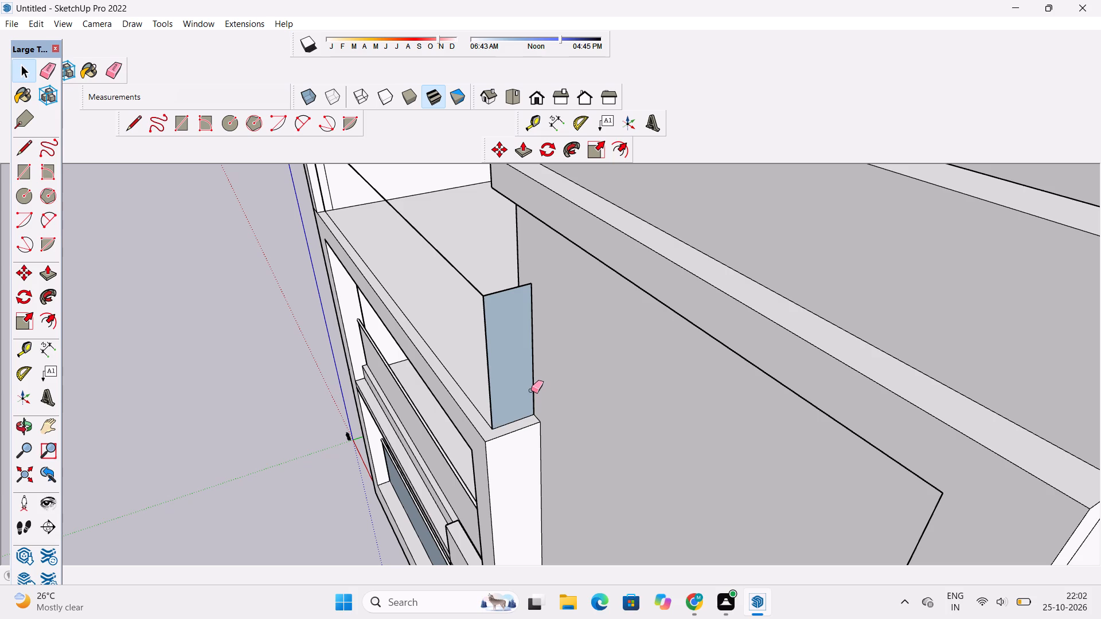
key("space")
left_click(506, 376)
key("Delete")
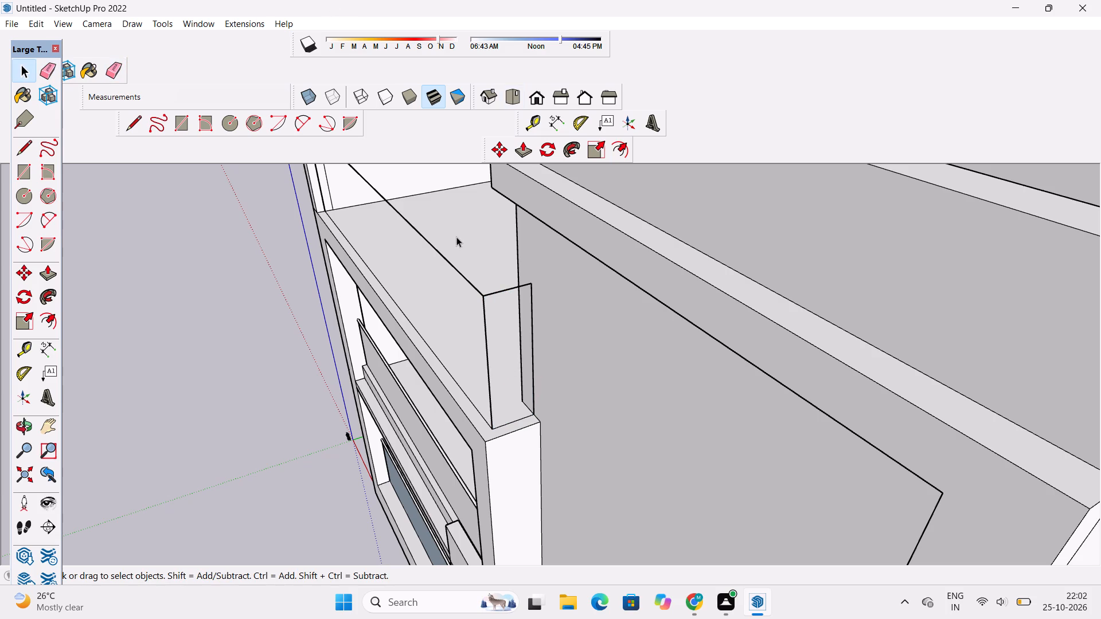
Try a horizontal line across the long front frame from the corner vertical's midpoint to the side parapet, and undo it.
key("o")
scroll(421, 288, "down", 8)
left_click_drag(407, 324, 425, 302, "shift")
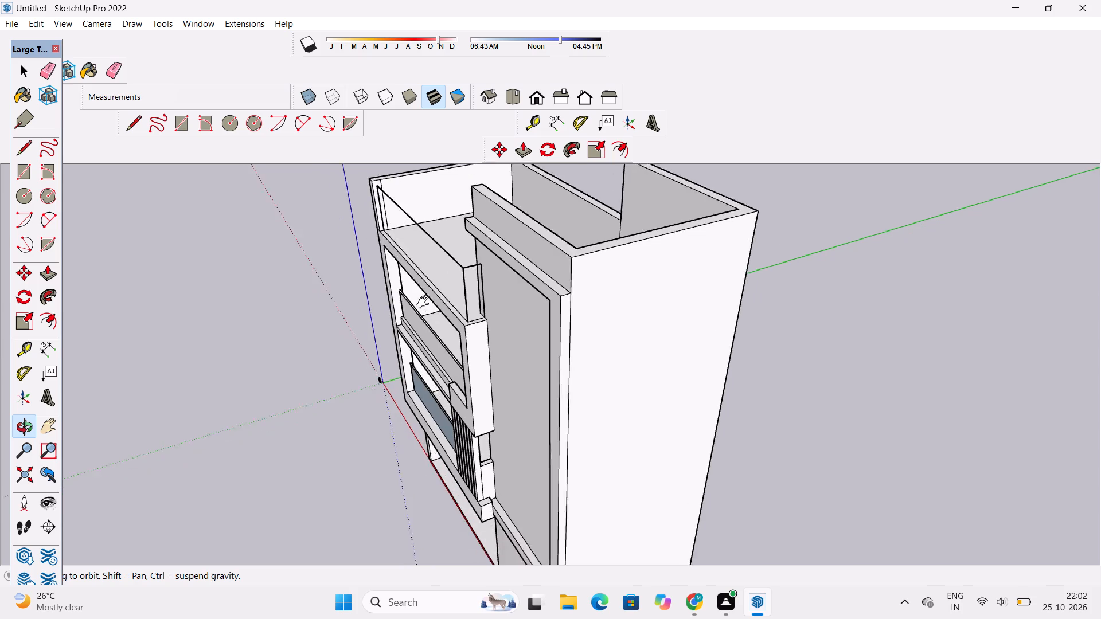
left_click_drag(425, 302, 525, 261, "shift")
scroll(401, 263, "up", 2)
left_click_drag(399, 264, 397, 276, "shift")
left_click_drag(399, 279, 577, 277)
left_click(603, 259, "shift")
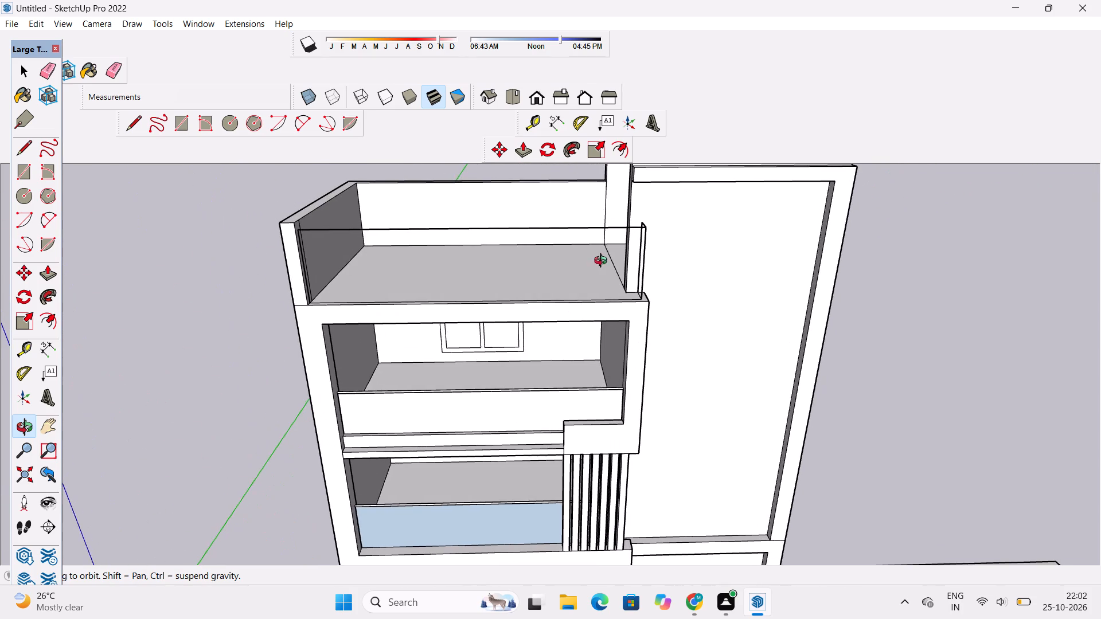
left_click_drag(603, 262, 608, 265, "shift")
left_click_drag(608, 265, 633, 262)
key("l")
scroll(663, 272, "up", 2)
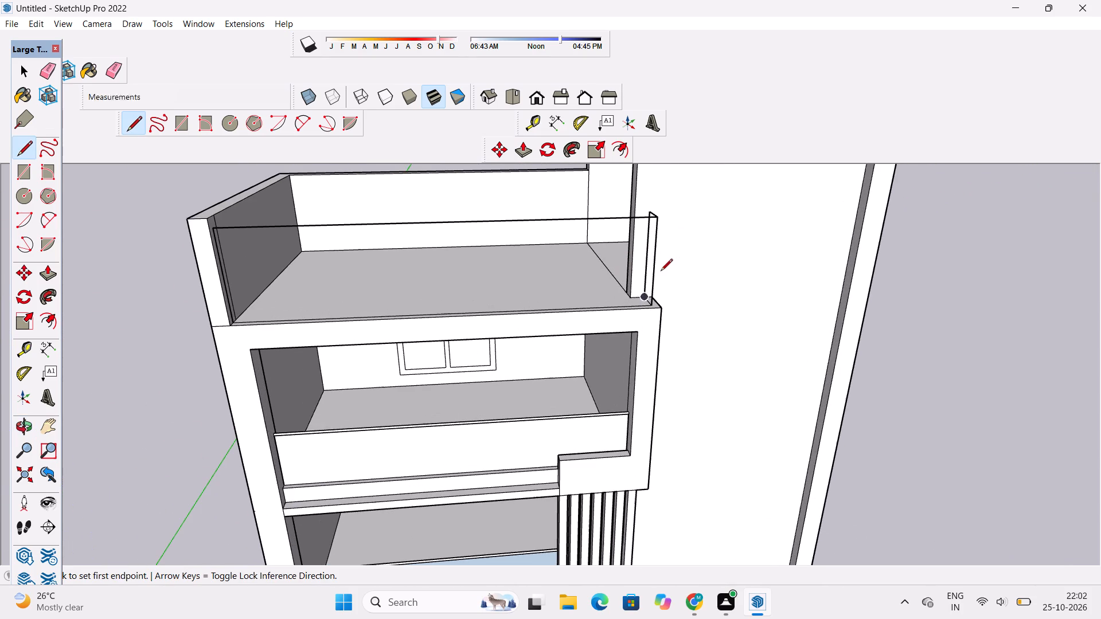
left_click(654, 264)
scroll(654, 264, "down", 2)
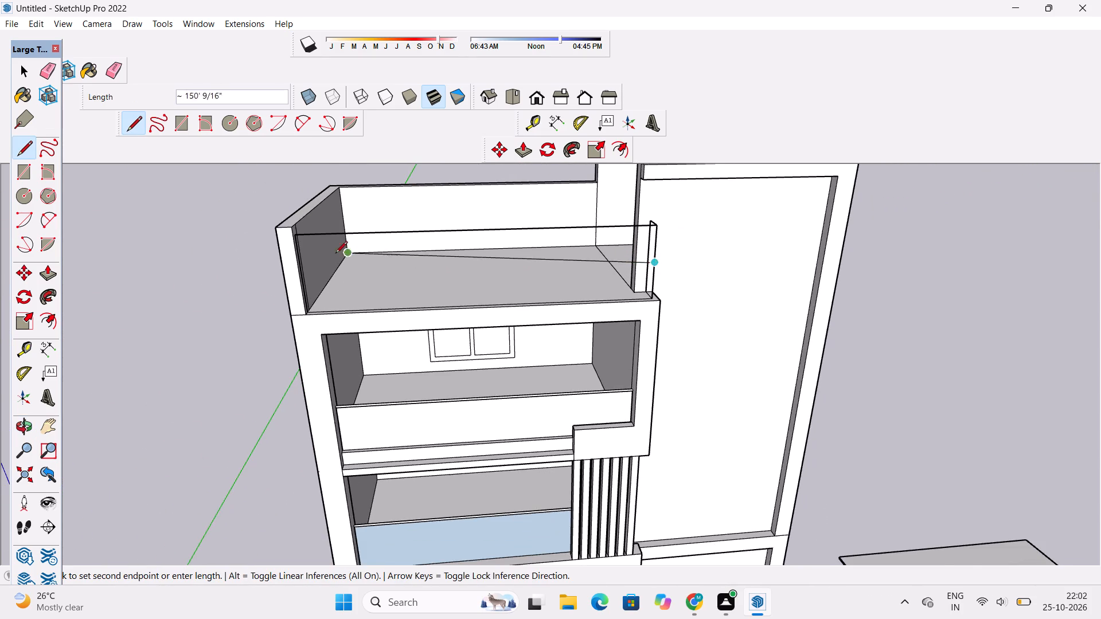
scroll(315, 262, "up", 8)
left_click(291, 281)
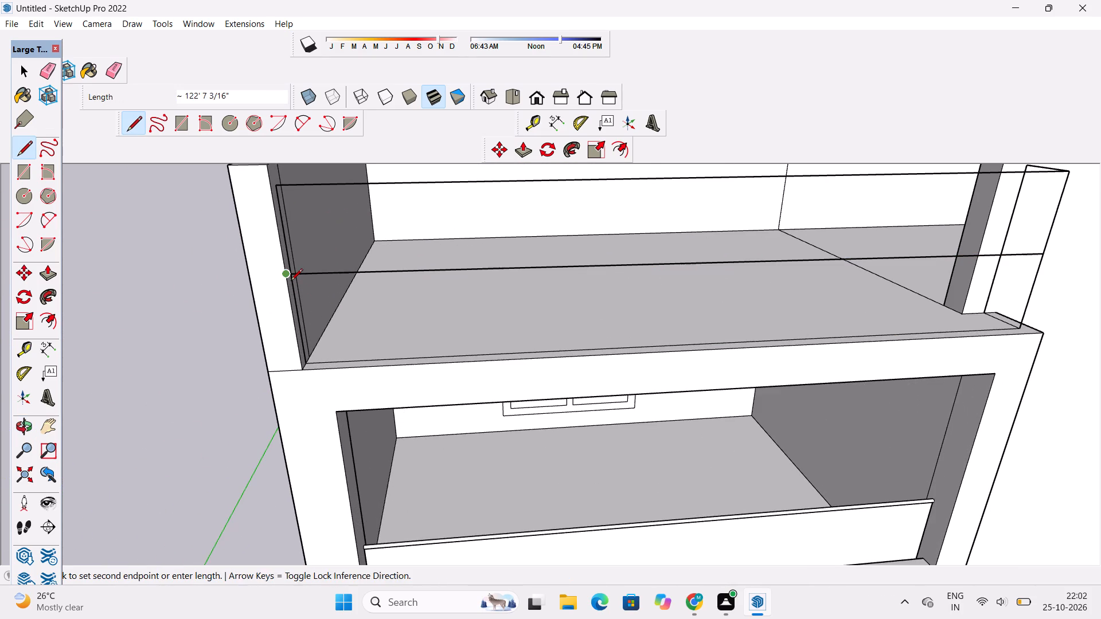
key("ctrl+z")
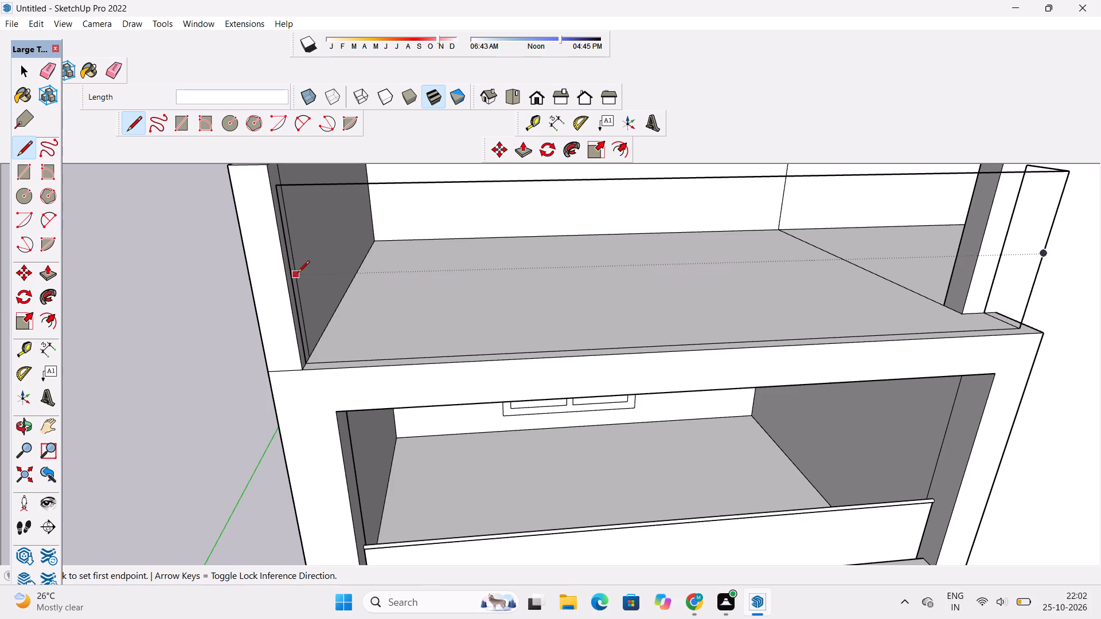
Draw a mid-height line about 122' 6 3/4" long across the front frame and delete the faces above and below it.
scroll(289, 276, "down", 5)
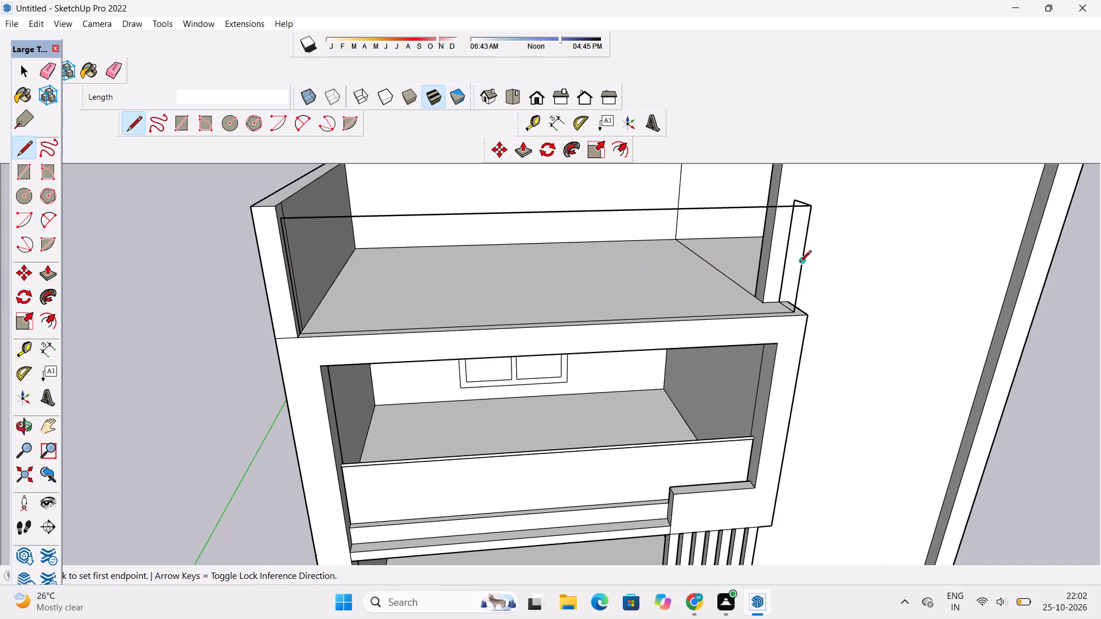
left_click(799, 263)
left_click(292, 279)
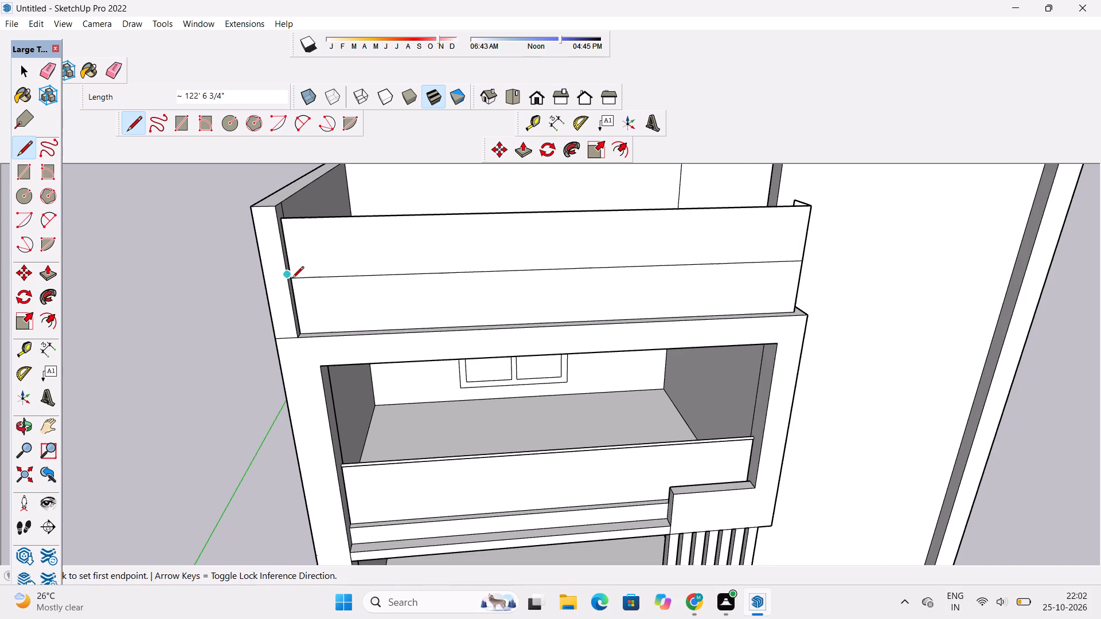
key("space")
left_click(463, 245)
key("Delete")
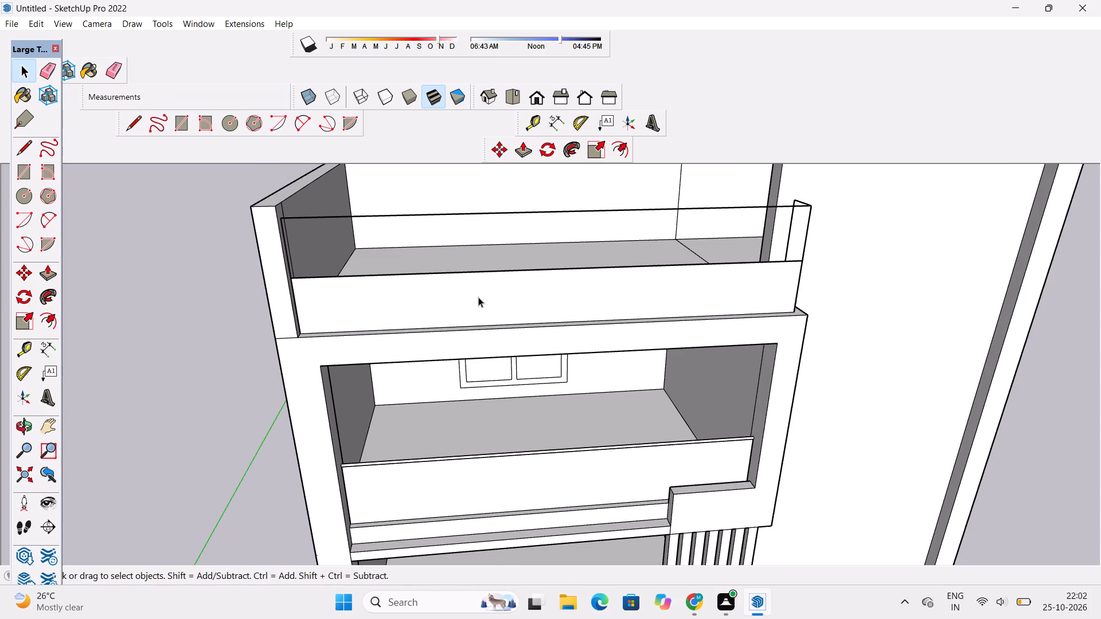
left_click(478, 297)
key("Delete")
Draw a horizontal line halfway up the lower half of the front frame and delete the two faces around it.
scroll(536, 291, "up", 1)
key("l")
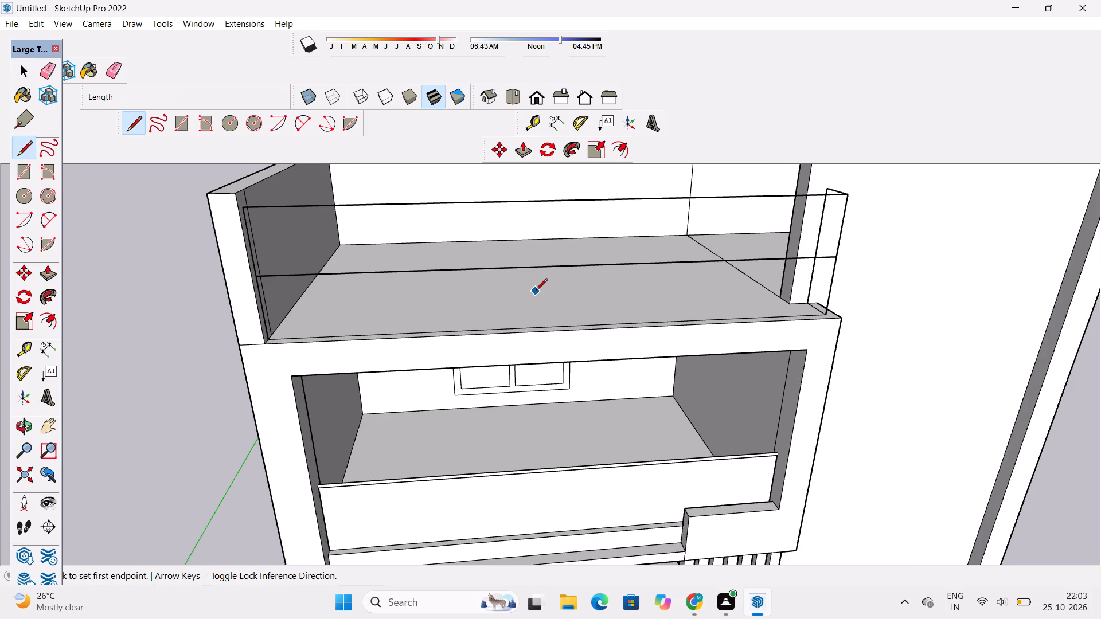
scroll(530, 288, "down", 1)
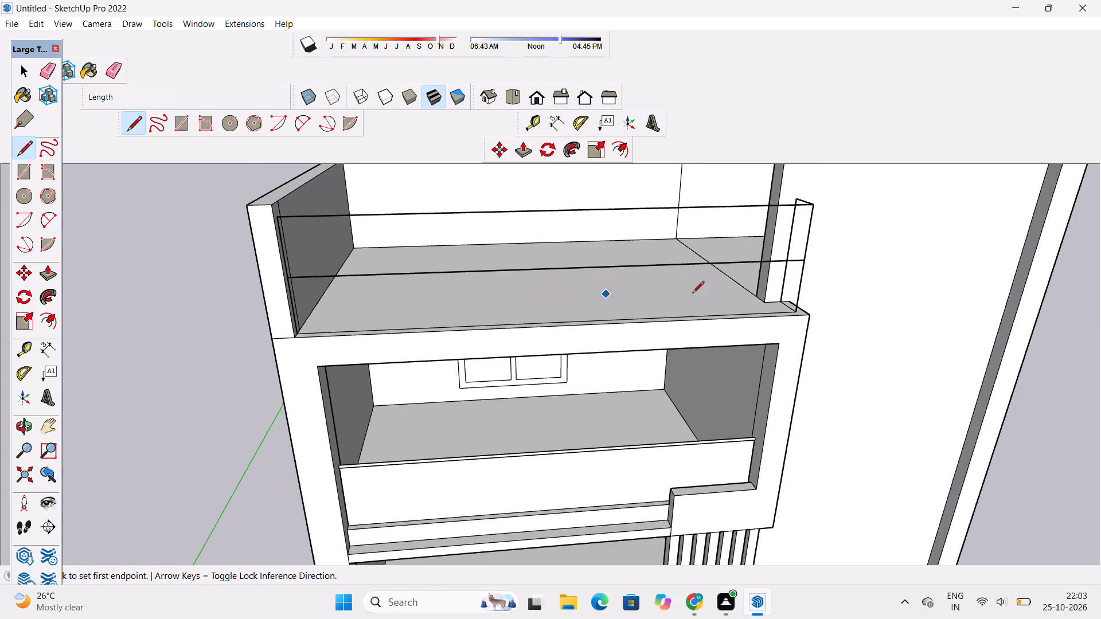
left_click(798, 288)
scroll(394, 303, "up", 4)
scroll(303, 303, "up", 2)
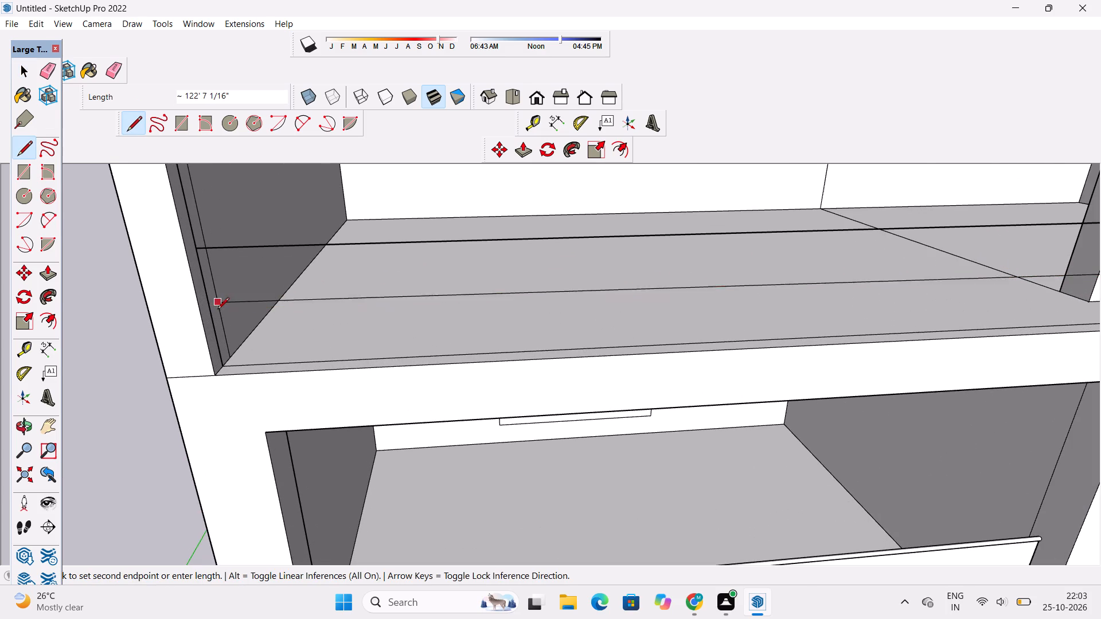
left_click(213, 310)
key("space")
scroll(213, 305, "down", 6)
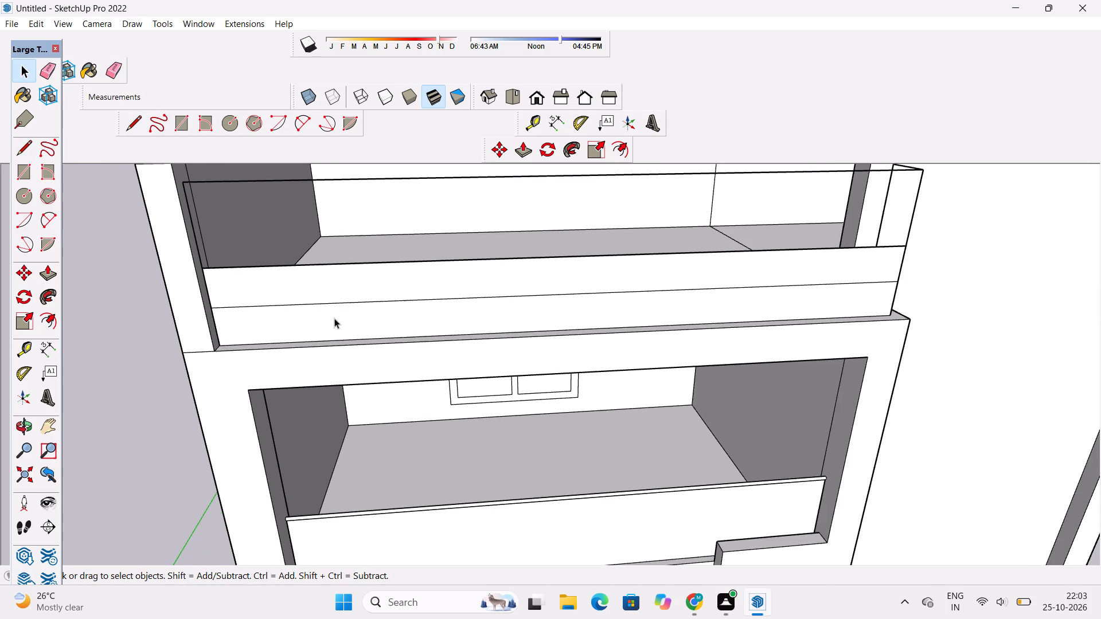
left_click(335, 319)
key("Delete")
left_click(415, 283)
key("Delete")
Erase the front strip's long line and the short cross line on the roof surface beneath the frame.
scroll(457, 326, "up", 5)
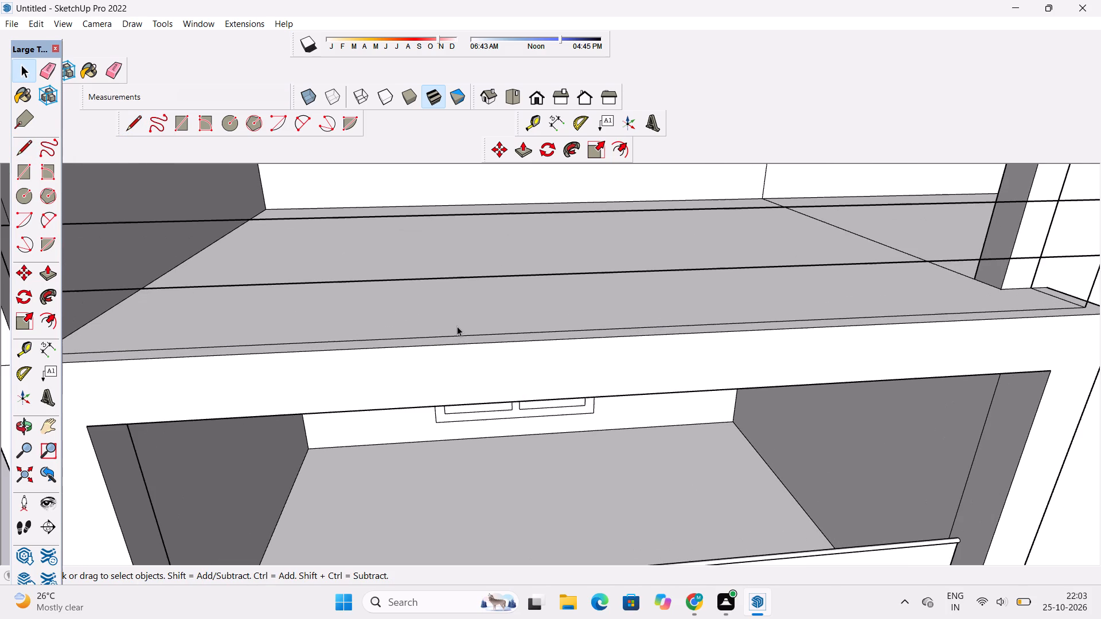
key("e")
left_click_drag(467, 325, 471, 337)
scroll(455, 344, "down", 11)
scroll(685, 331, "up", 10)
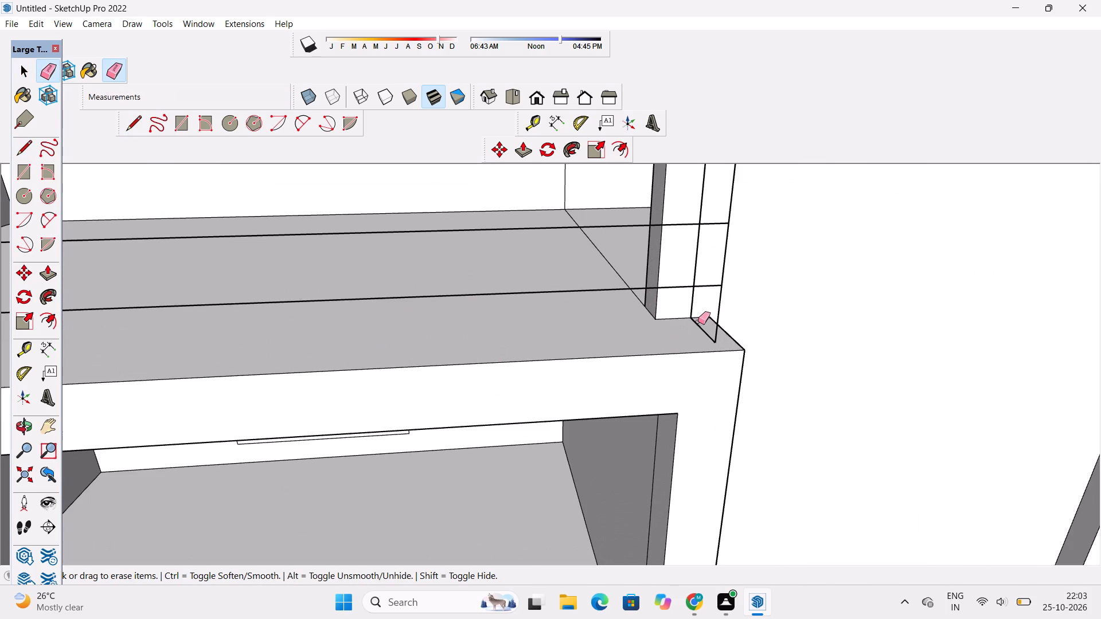
left_click_drag(698, 322, 694, 333)
scroll(620, 356, "down", 12)
scroll(652, 314, "up", 1)
key("space")
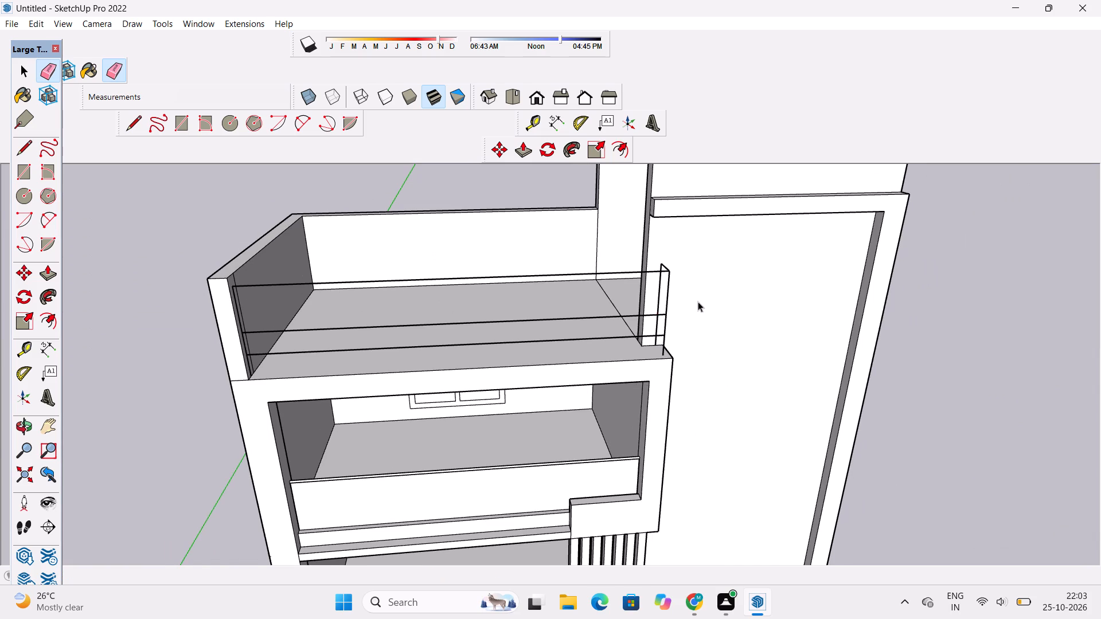
Draw a horizontal line about 122' 6 3/4" long halfway up the front frame's upper half and delete the faces above and below it.
scroll(700, 301, "down", 2)
key("l")
scroll(662, 292, "up", 3)
left_click(677, 297)
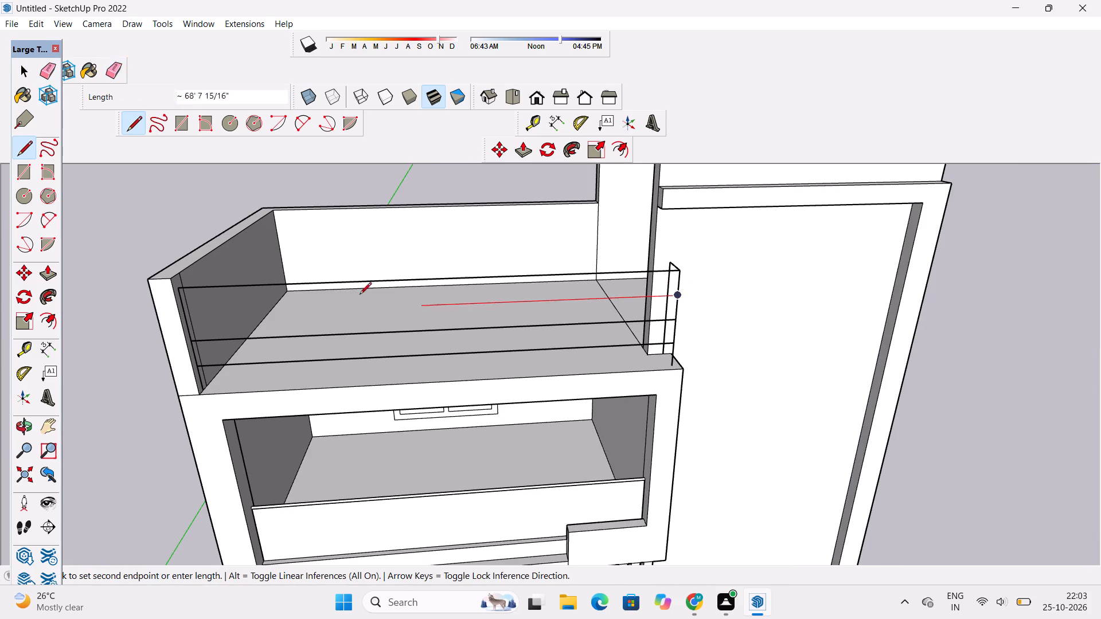
left_click(186, 313)
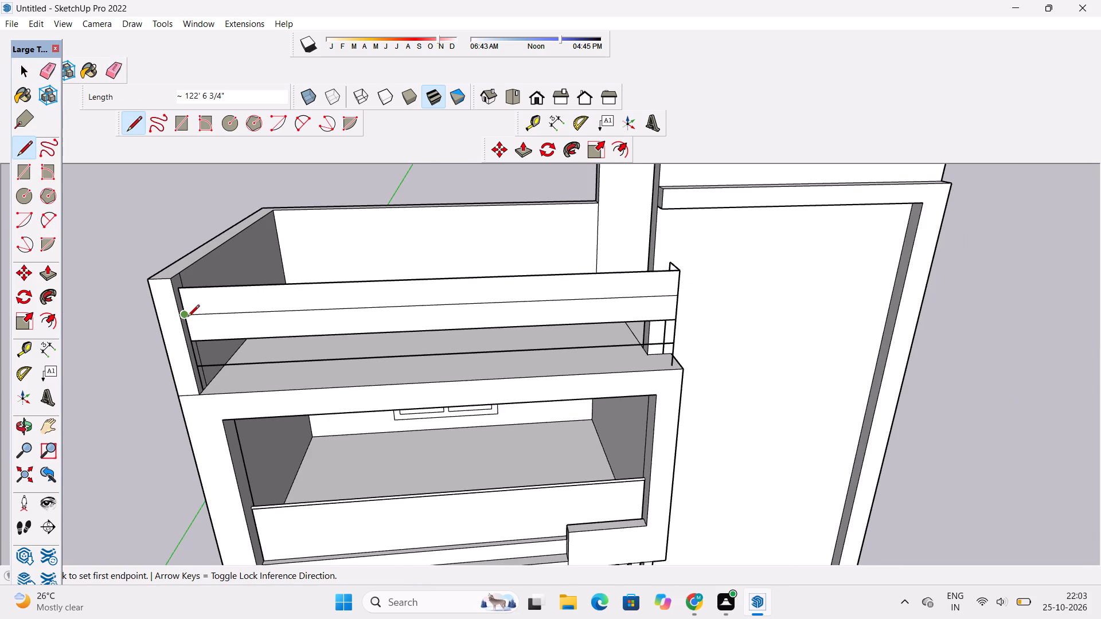
key("space")
left_click(332, 300)
key("Delete")
left_click(345, 323)
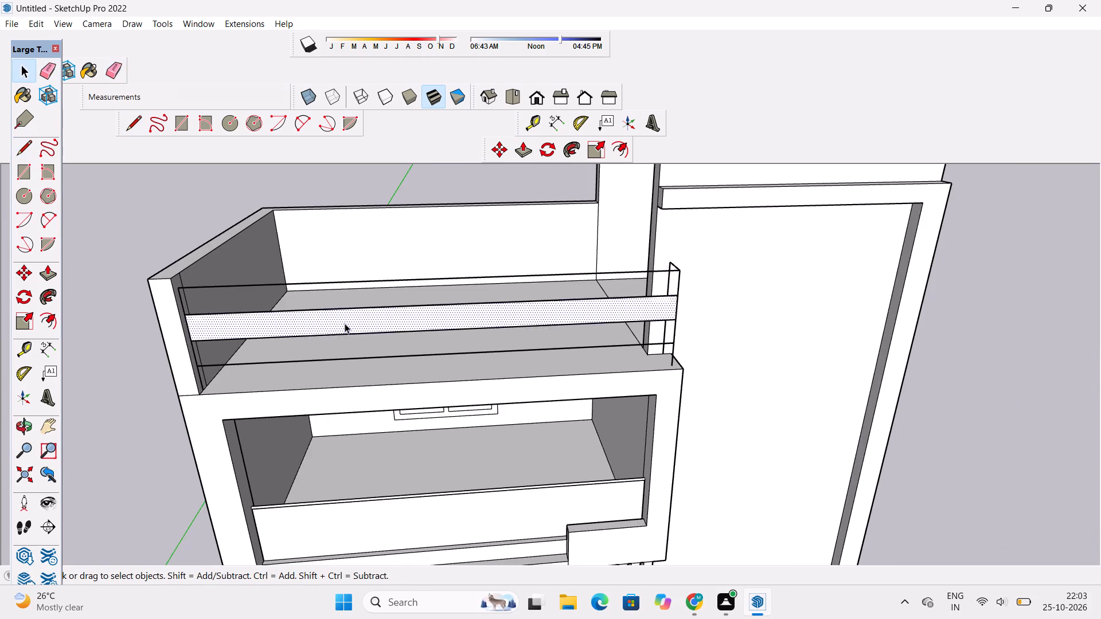
key("Delete")
Draw three 8' 6" lines across the short return frame, continuing the front frame's three intermediate horizontal lines from the corner vertical.
key("o")
scroll(414, 295, "down", 2)
left_click_drag(374, 312, 380, 329, "shift")
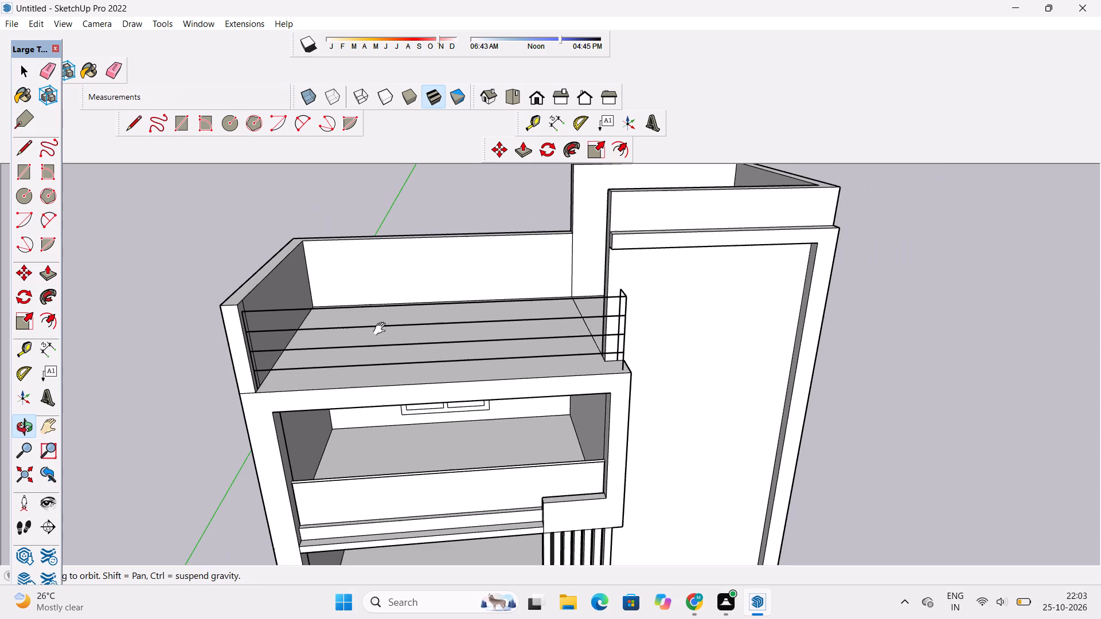
scroll(575, 331, "up", 3)
left_click_drag(651, 309, 598, 303, "shift")
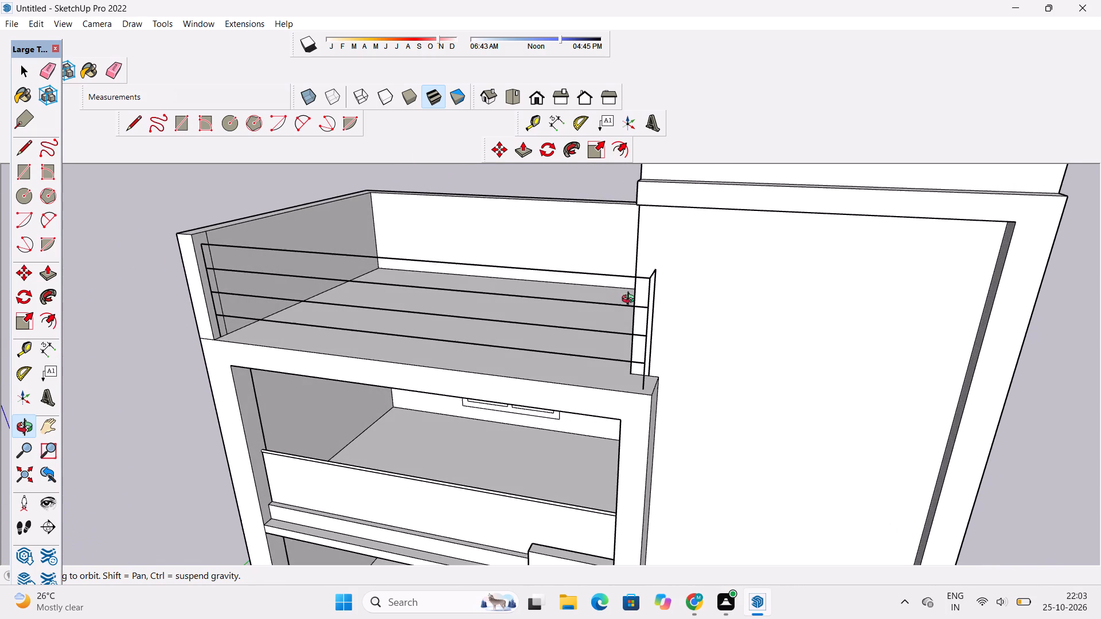
left_click_drag(686, 312, 566, 309)
left_click_drag(564, 312, 580, 280, "shift")
left_click_drag(567, 300, 537, 302)
left_click_drag(533, 301, 537, 320, "shift")
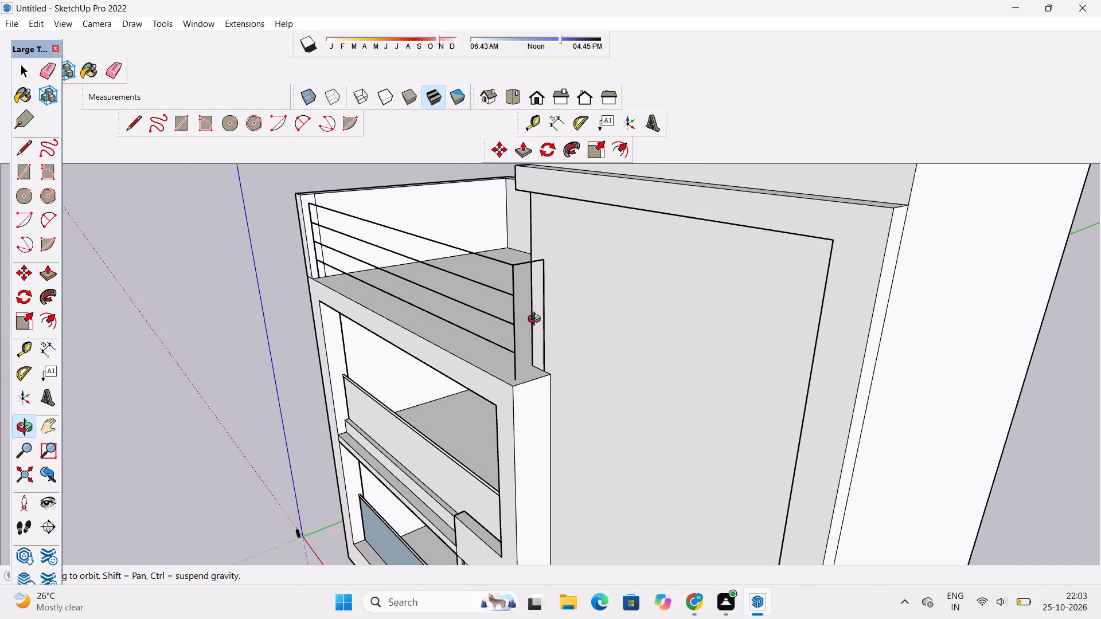
left_click_drag(533, 315, 532, 308)
key("l")
scroll(520, 300, "up", 3)
left_click(509, 277)
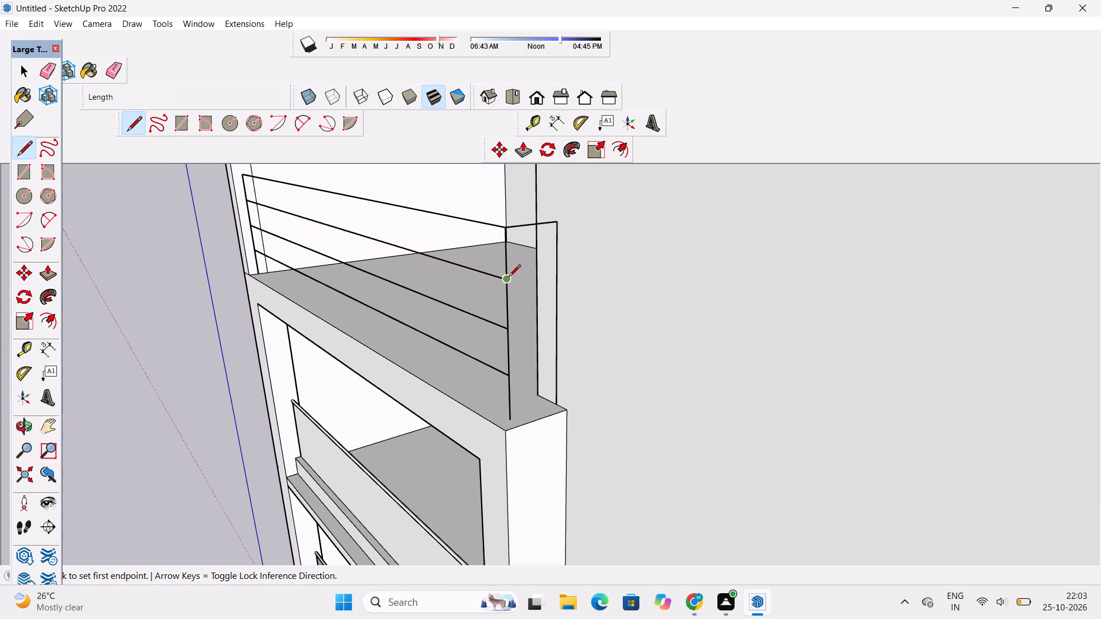
left_click(557, 274)
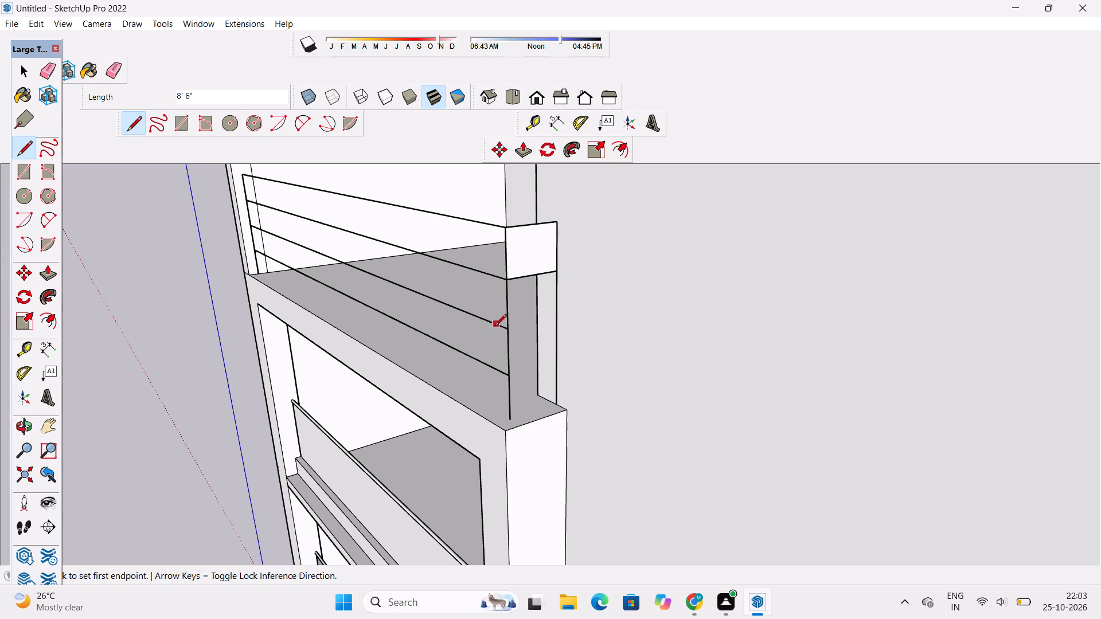
left_click(507, 330)
left_click(556, 316)
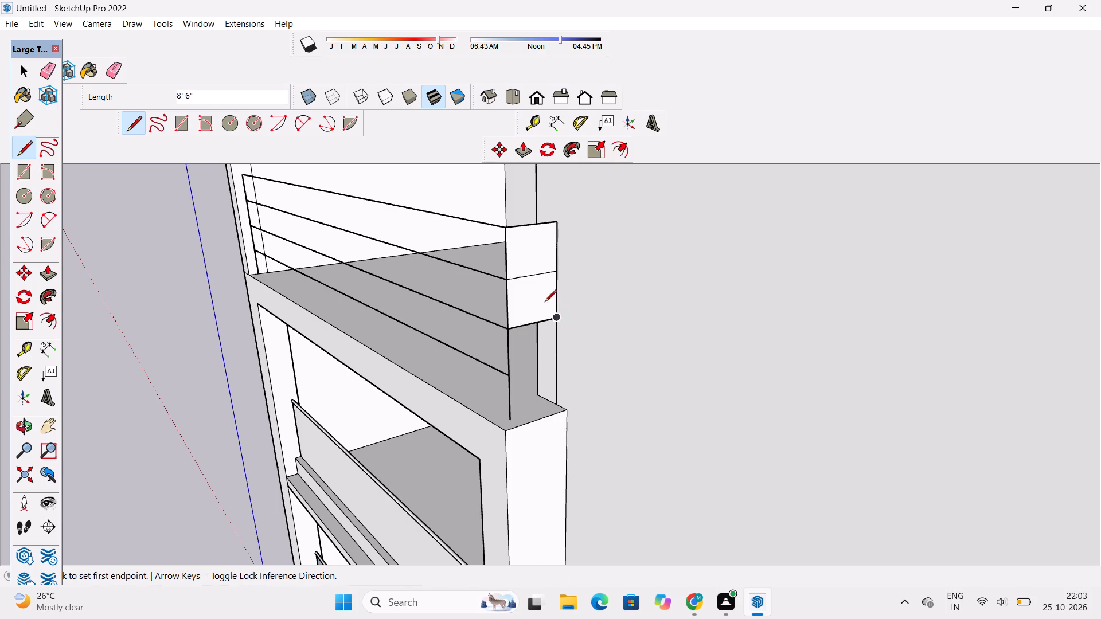
scroll(506, 276, "down", 3)
scroll(513, 338, "up", 4)
left_click(506, 358)
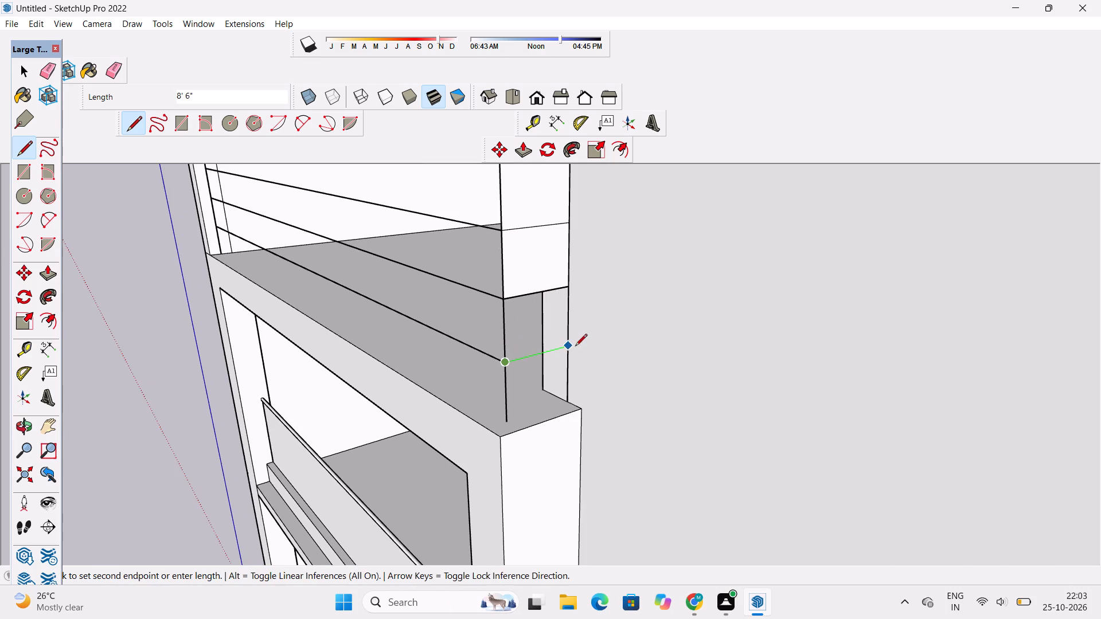
left_click(565, 346)
Delete the three faces between the horizontal lines of the short return frame, leaving only its edges.
scroll(506, 379, "down", 5)
key("space")
left_click(528, 348)
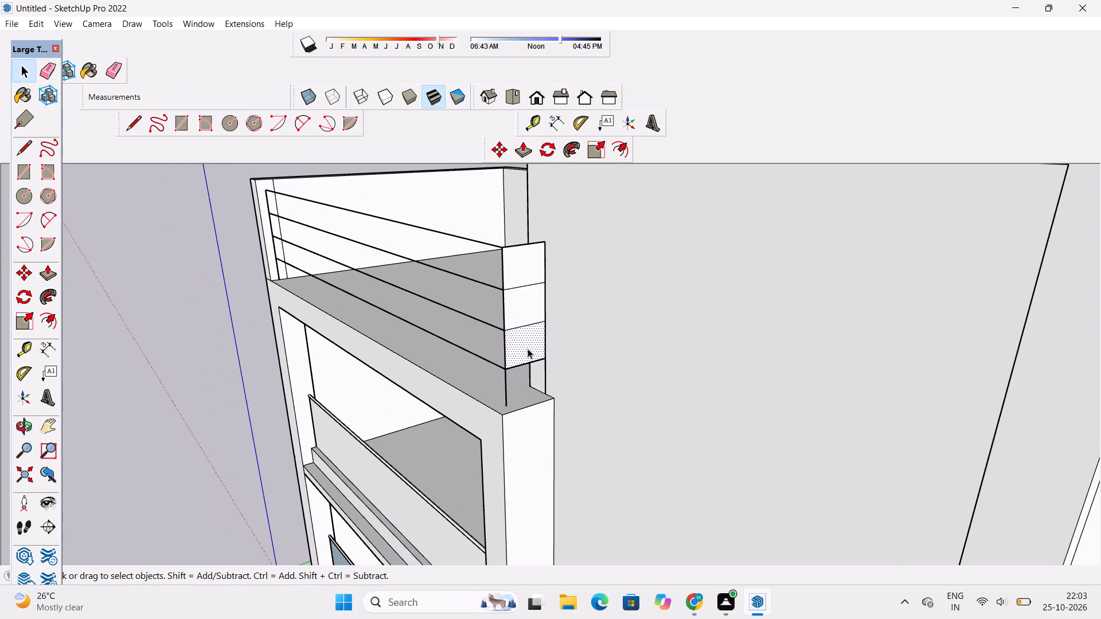
key("Delete")
left_click(520, 305)
key("Delete")
left_click(513, 257)
key("Delete")
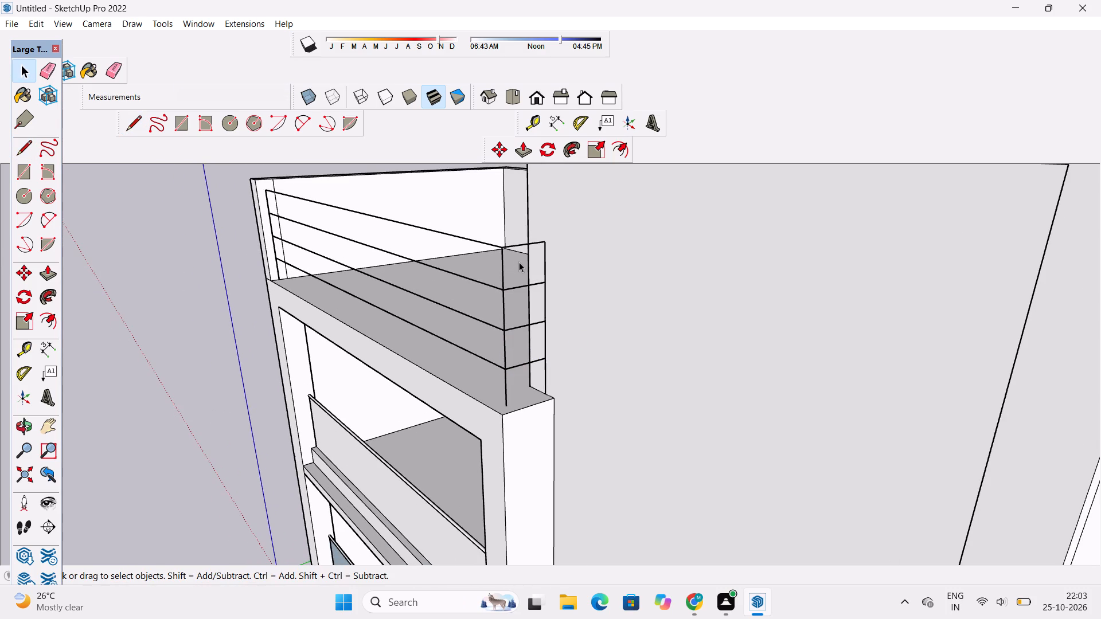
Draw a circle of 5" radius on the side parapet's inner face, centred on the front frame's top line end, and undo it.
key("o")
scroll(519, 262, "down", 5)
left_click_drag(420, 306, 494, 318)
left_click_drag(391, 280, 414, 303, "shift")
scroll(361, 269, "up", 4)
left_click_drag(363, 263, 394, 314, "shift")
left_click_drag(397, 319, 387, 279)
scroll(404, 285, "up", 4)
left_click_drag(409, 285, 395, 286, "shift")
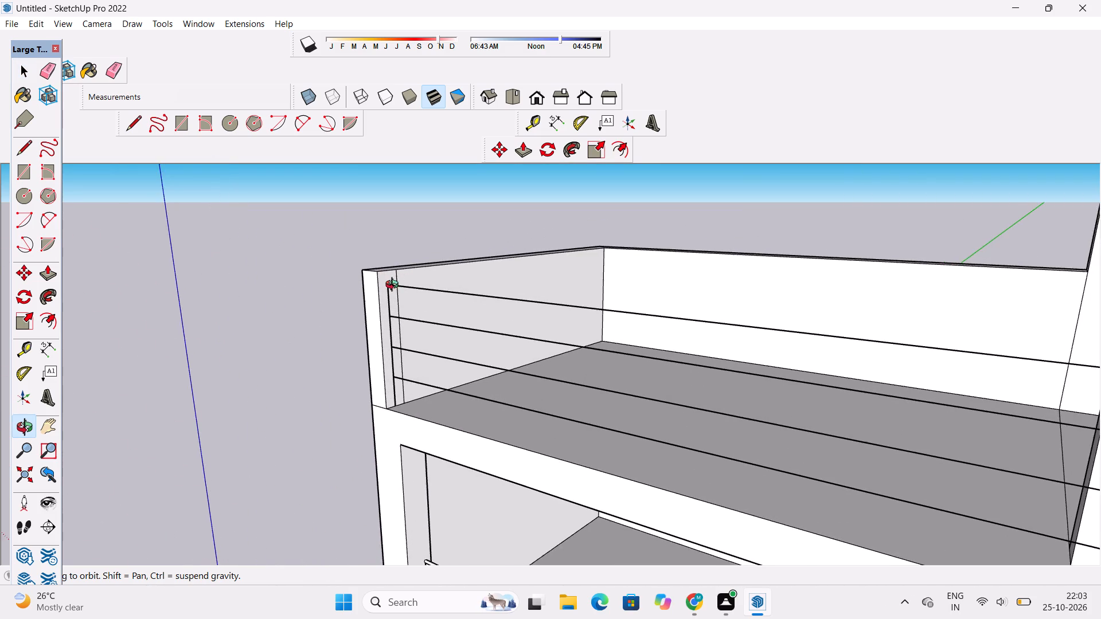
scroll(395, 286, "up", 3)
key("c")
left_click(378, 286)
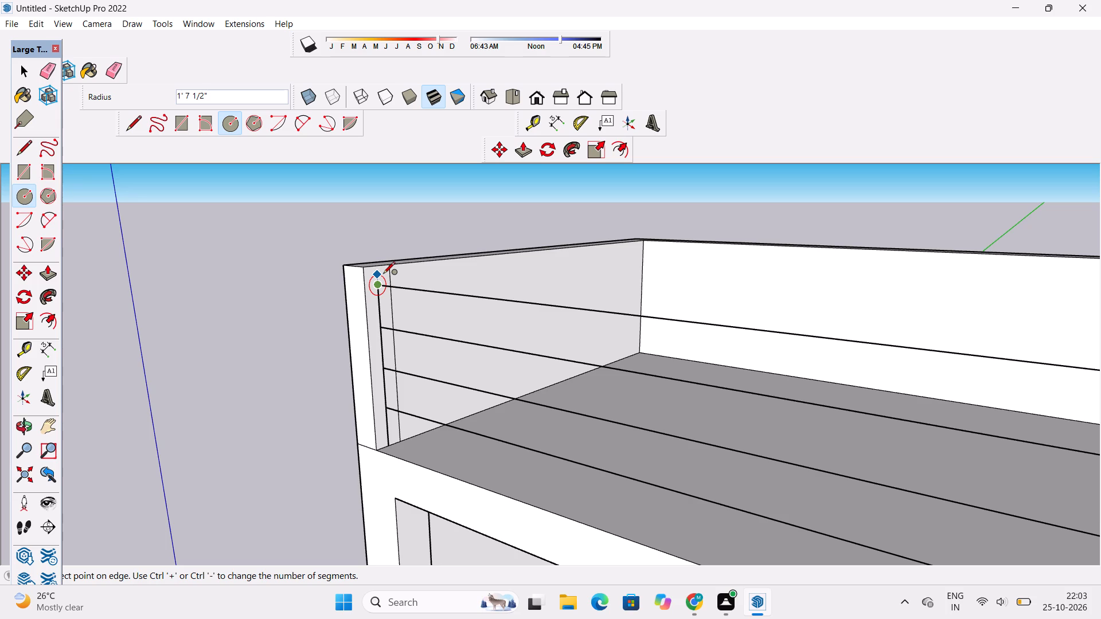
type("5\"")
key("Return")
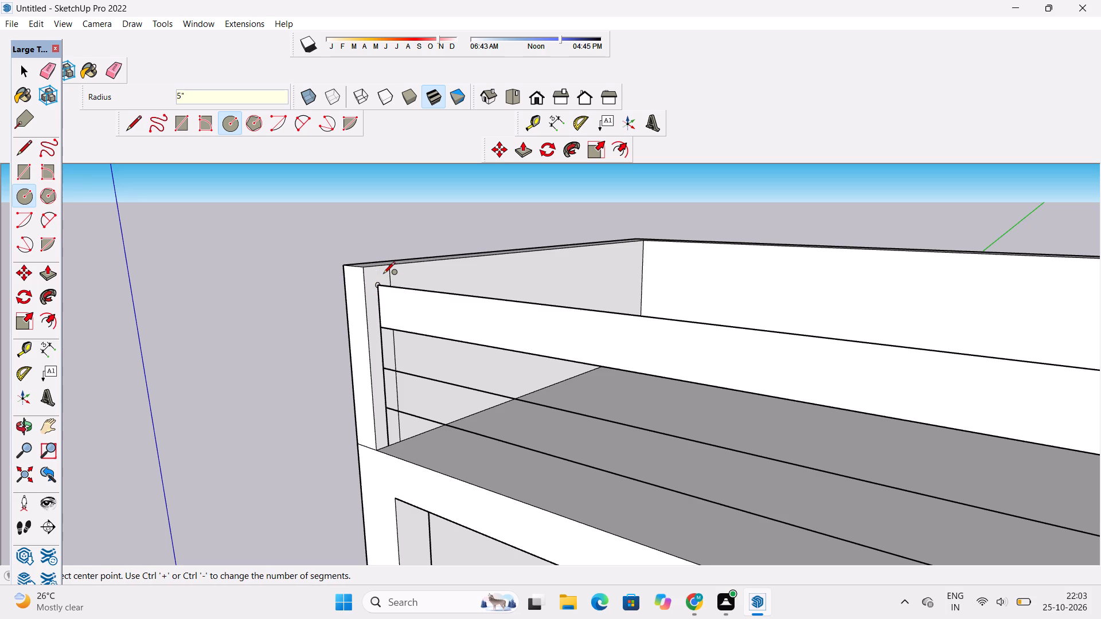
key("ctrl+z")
Draw a circle of 8" radius on the side parapet at the top line's end and delete the face between the upper two lines.
scroll(392, 299, "up", 5)
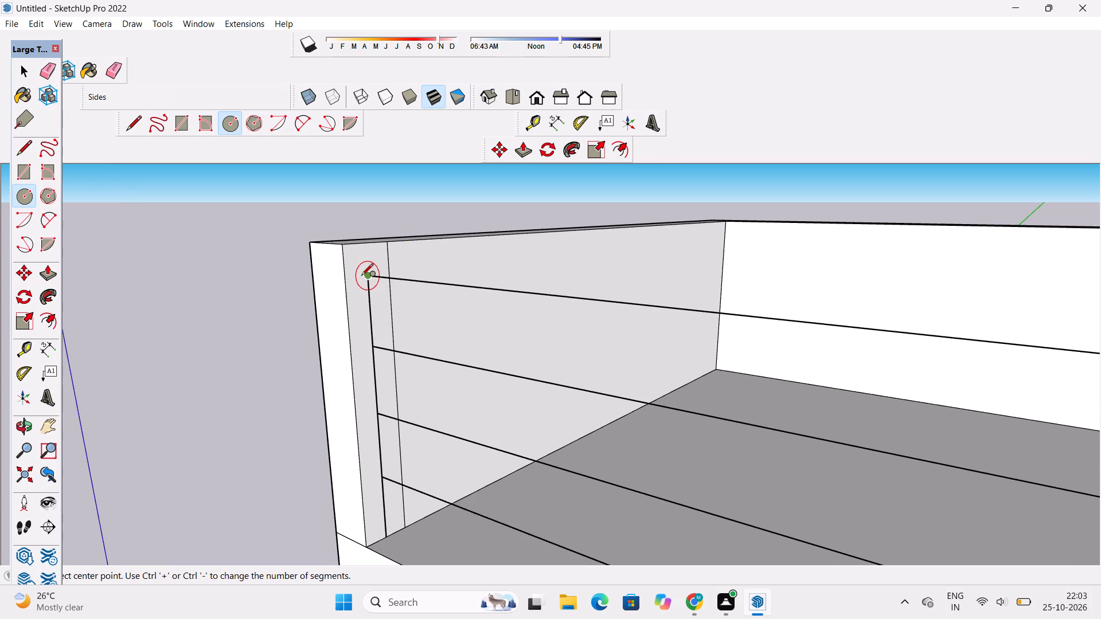
left_click(368, 276)
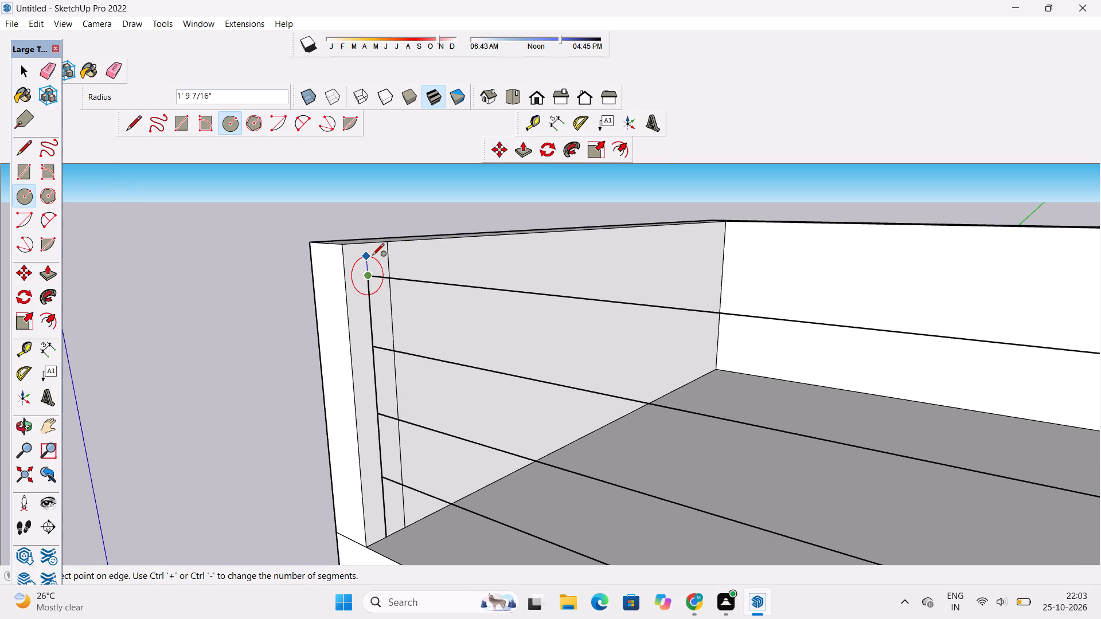
key("8")
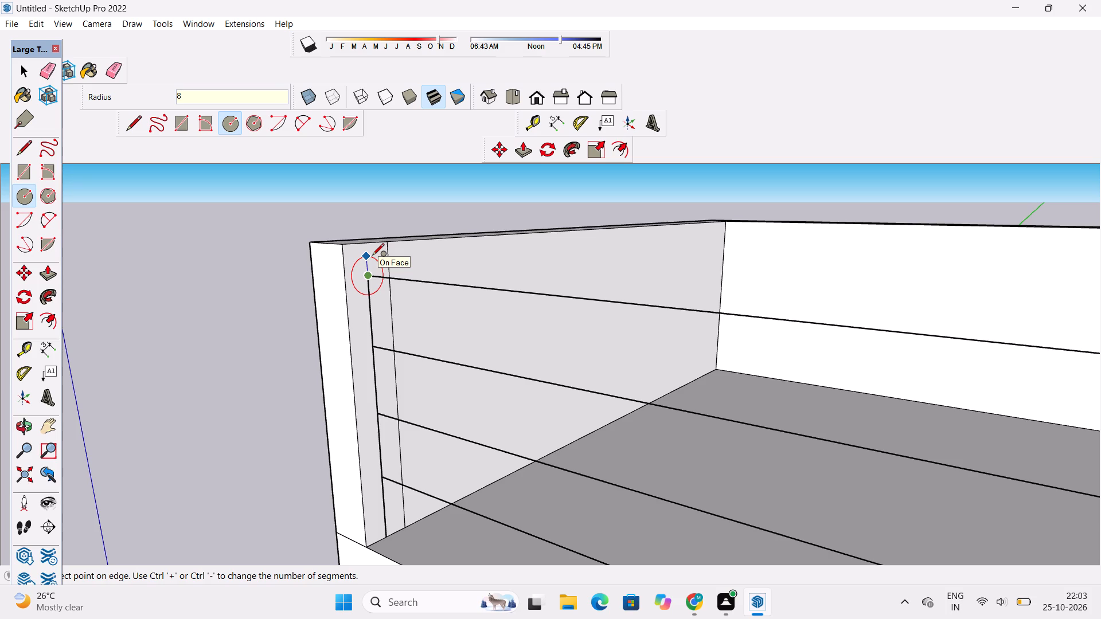
key("shift+quotedbl")
key("Return")
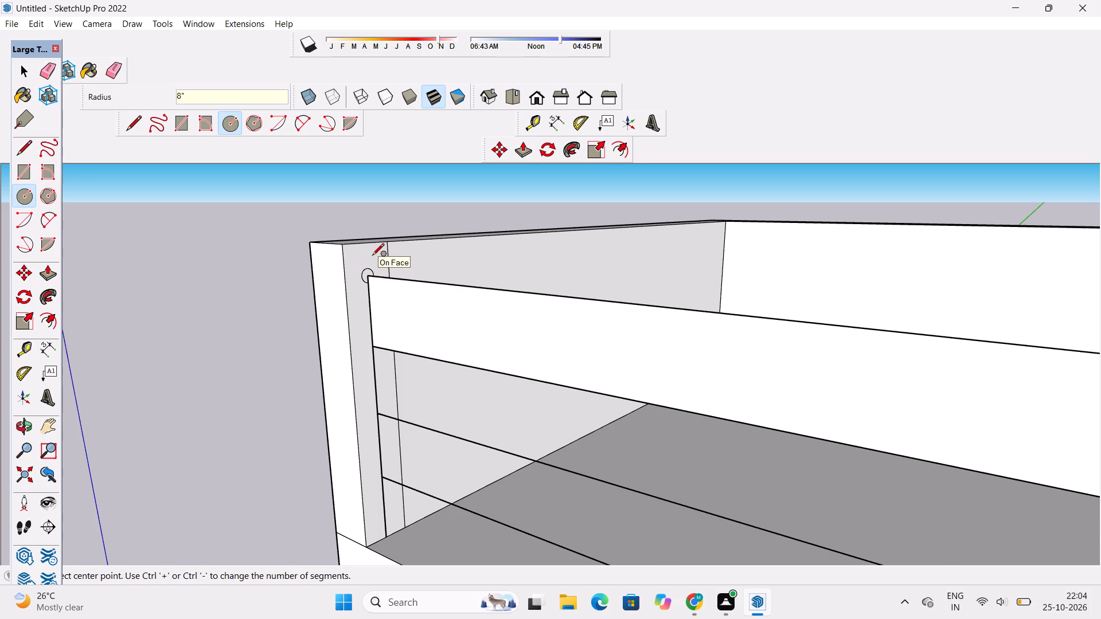
scroll(372, 256, "down", 1)
key("space")
left_click(435, 312)
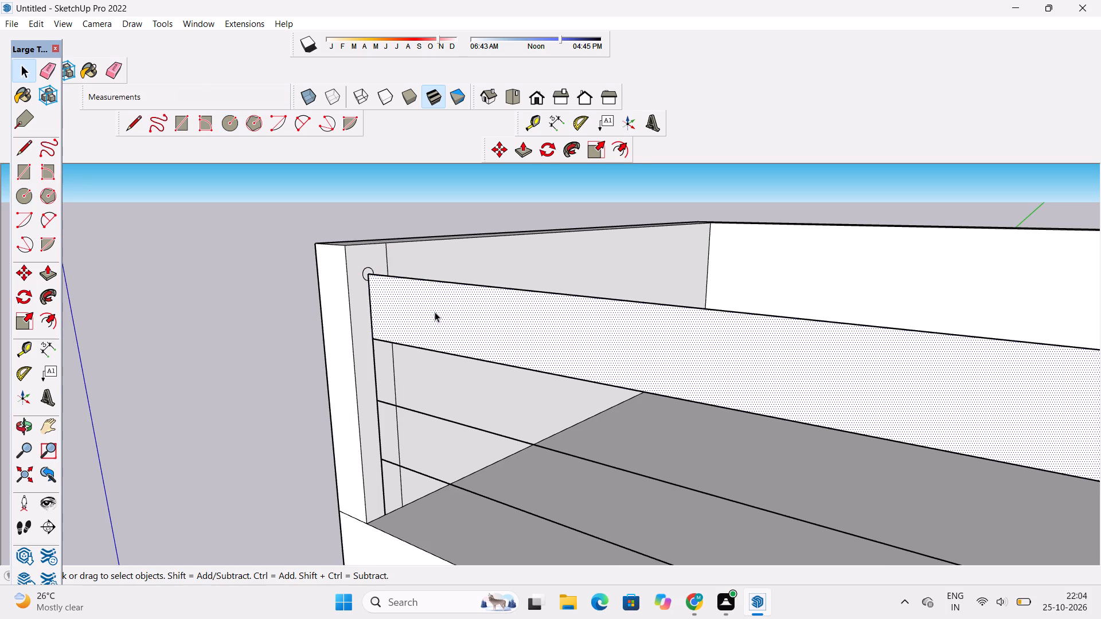
key("Delete")
Erase the front frame's vertical line segments on the side parapet, including the piece inside the circle, keeping the four horizontal lines.
scroll(436, 285, "down", 4)
scroll(415, 307, "up", 6)
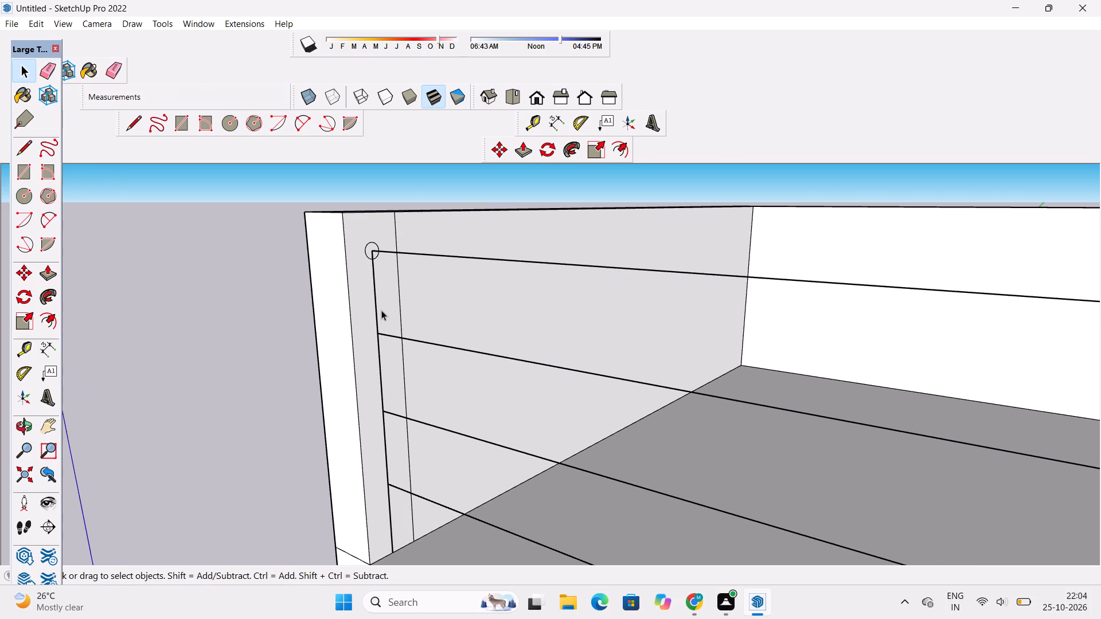
key("e")
left_click_drag(376, 279, 372, 284)
scroll(384, 244, "up", 5)
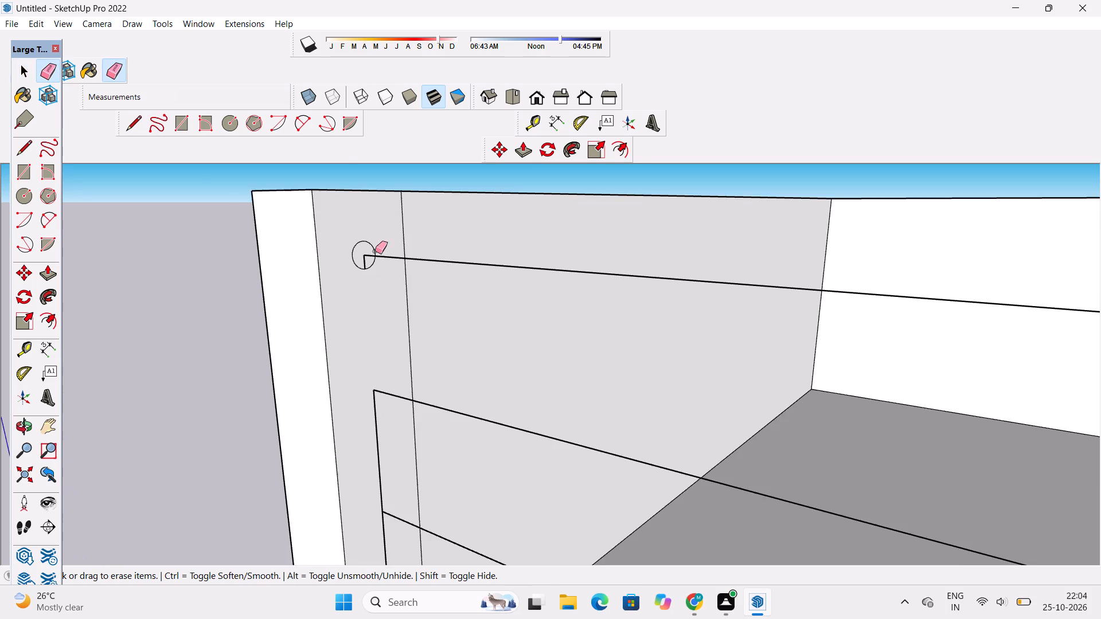
scroll(375, 251, "up", 4)
left_click(365, 263)
scroll(348, 213, "down", 14)
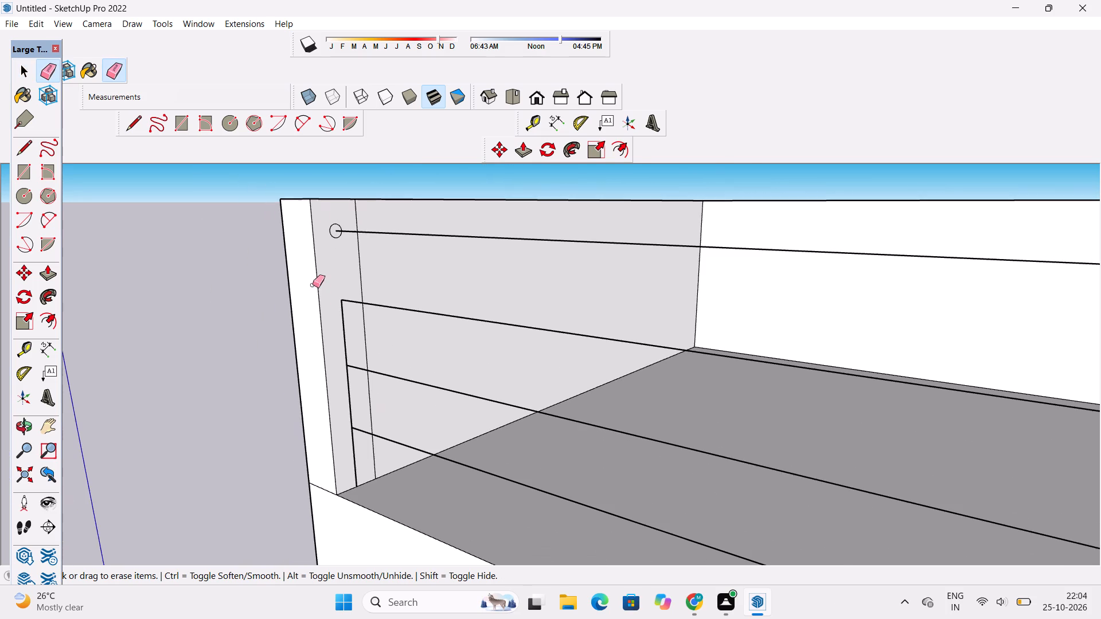
left_click_drag(343, 314, 341, 322)
scroll(337, 266, "down", 5)
scroll(352, 356, "up", 5)
left_click_drag(335, 336, 330, 342)
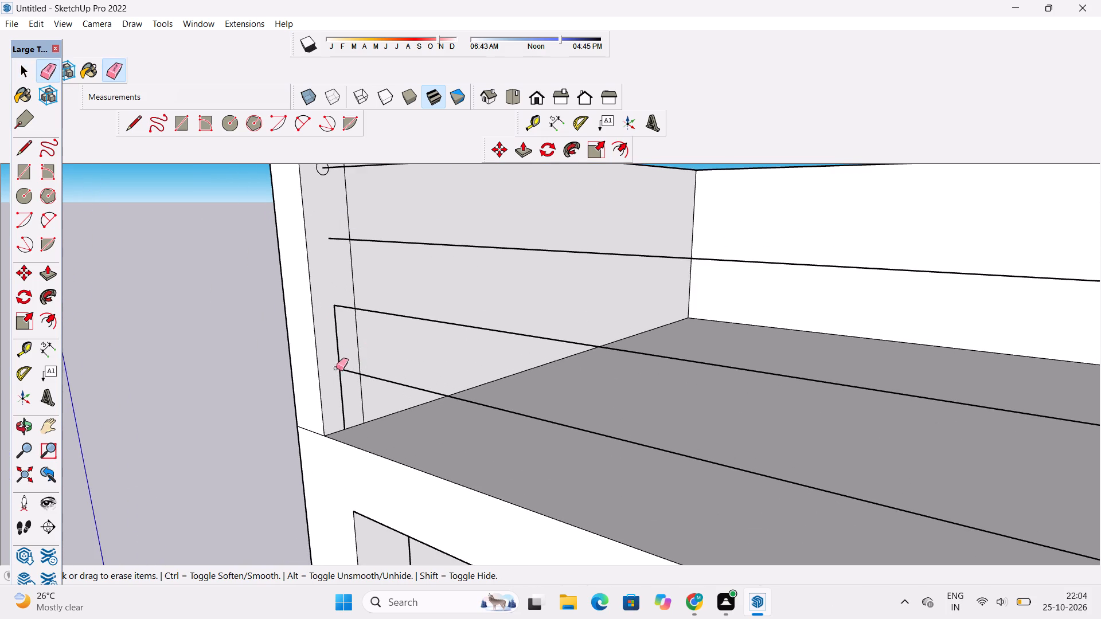
left_click_drag(338, 335, 329, 348)
scroll(351, 406, "up", 5)
left_click_drag(342, 390, 337, 400)
scroll(337, 409, "down", 2)
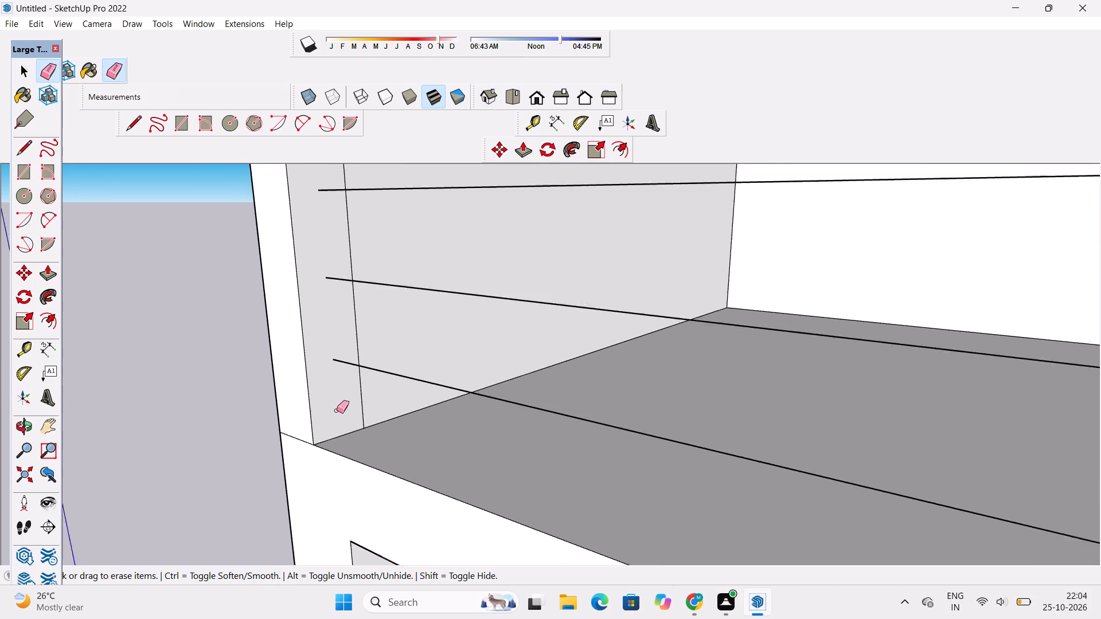
Set the segment count of the circle around the top line's end to 60.
scroll(337, 410, "down", 6)
key("space")
scroll(333, 383, "down", 3)
scroll(314, 249, "up", 20)
left_click(327, 272)
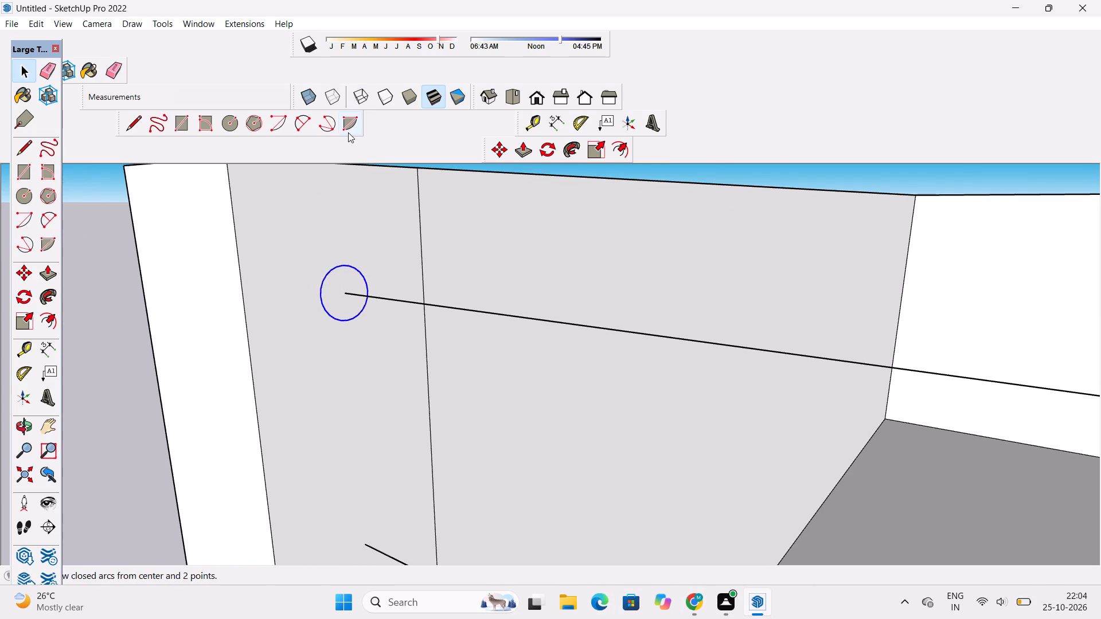
key("b")
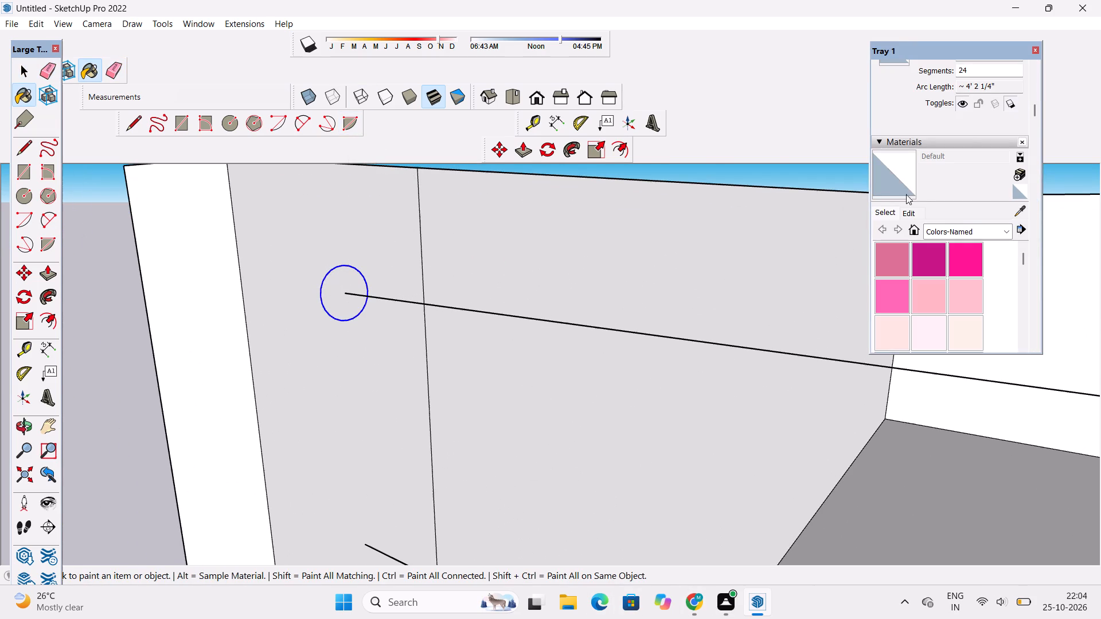
key("space")
scroll(977, 91, "up", 1)
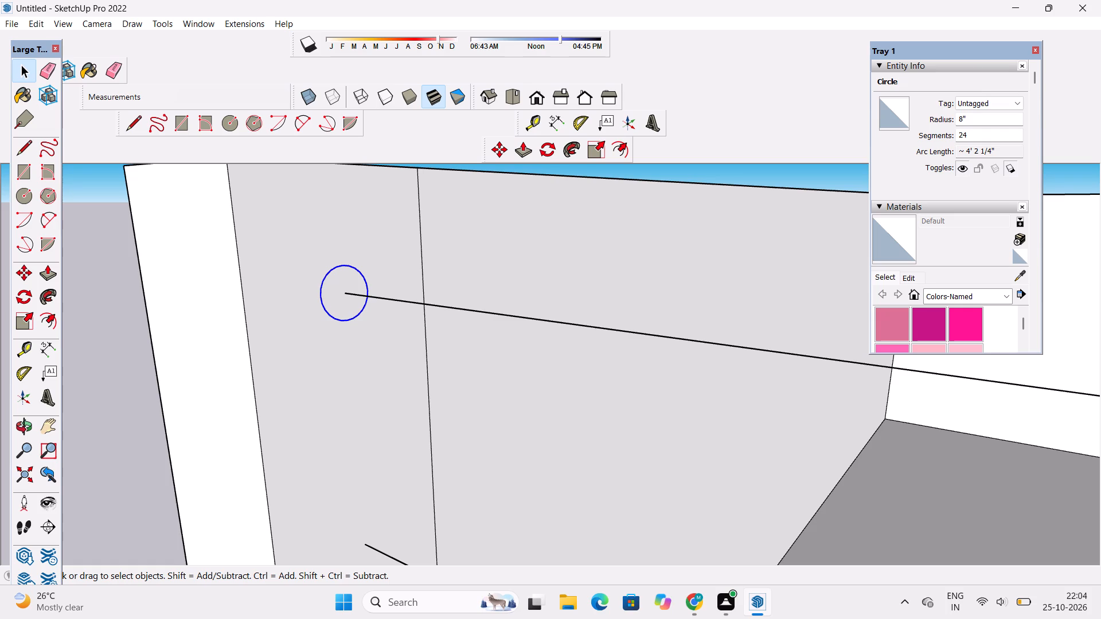
left_click(972, 134)
key("BackSpace")
key("BackSpace")
key("BackSpace")
key("BackSpace")
key("BackSpace")
key("BackSpace")
key("BackSpace")
key("BackSpace")
key("BackSpace")
key("BackSpace")
key("BackSpace")
type("60")
key("Return")
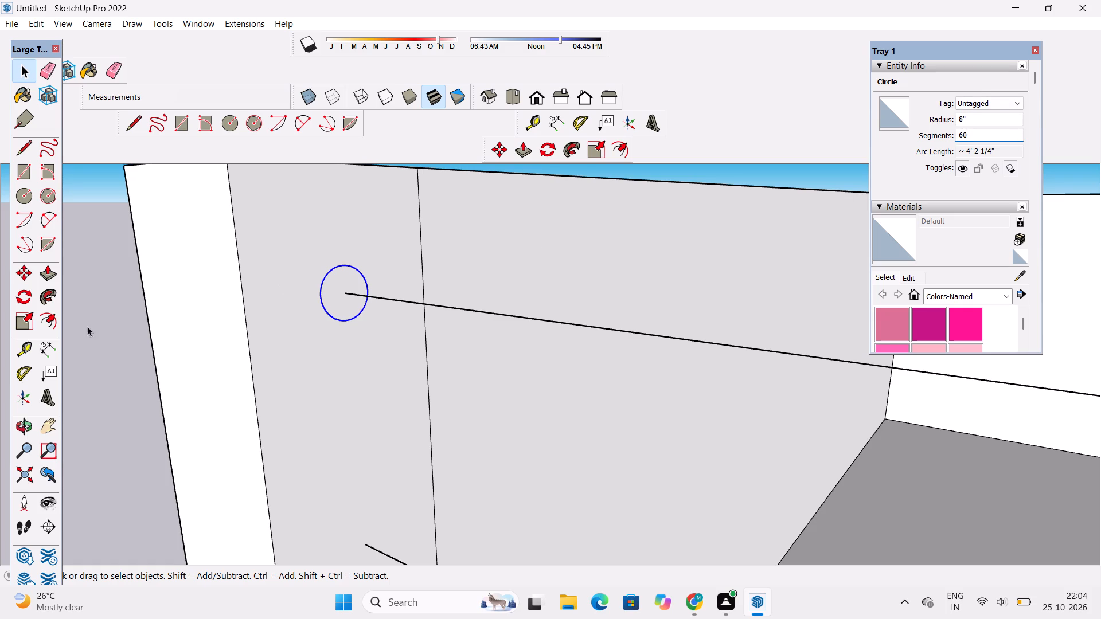
left_click(86, 327)
Copy the circle with its face 6' 9" down from the top line's end to the second line's end.
double_click(351, 273)
scroll(343, 260, "up", 1)
scroll(343, 260, "down", 5)
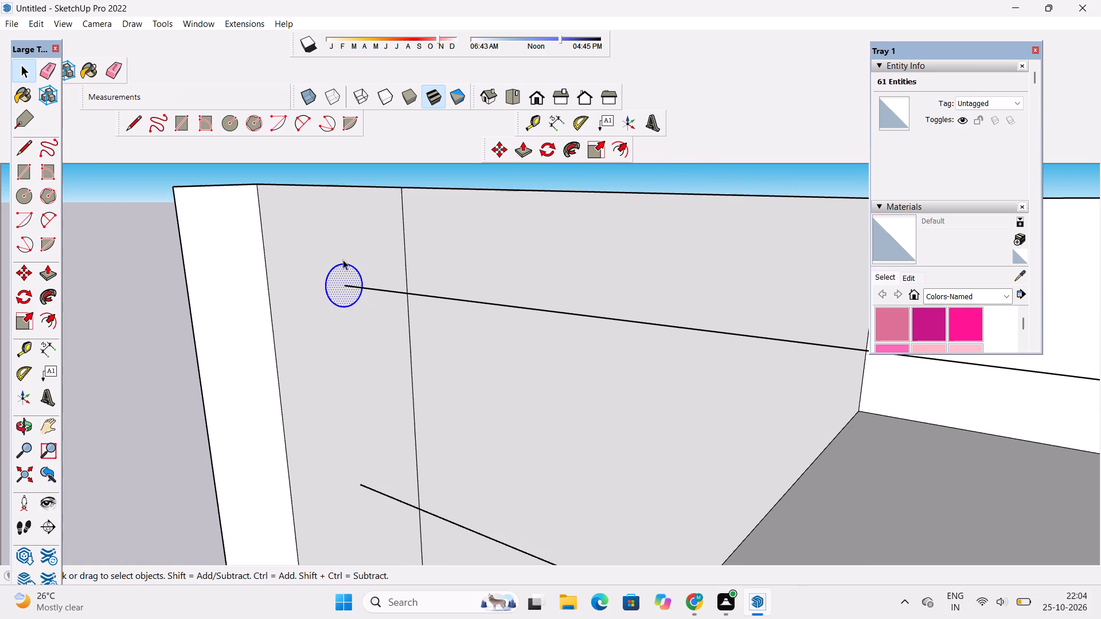
key("m")
left_click(343, 283)
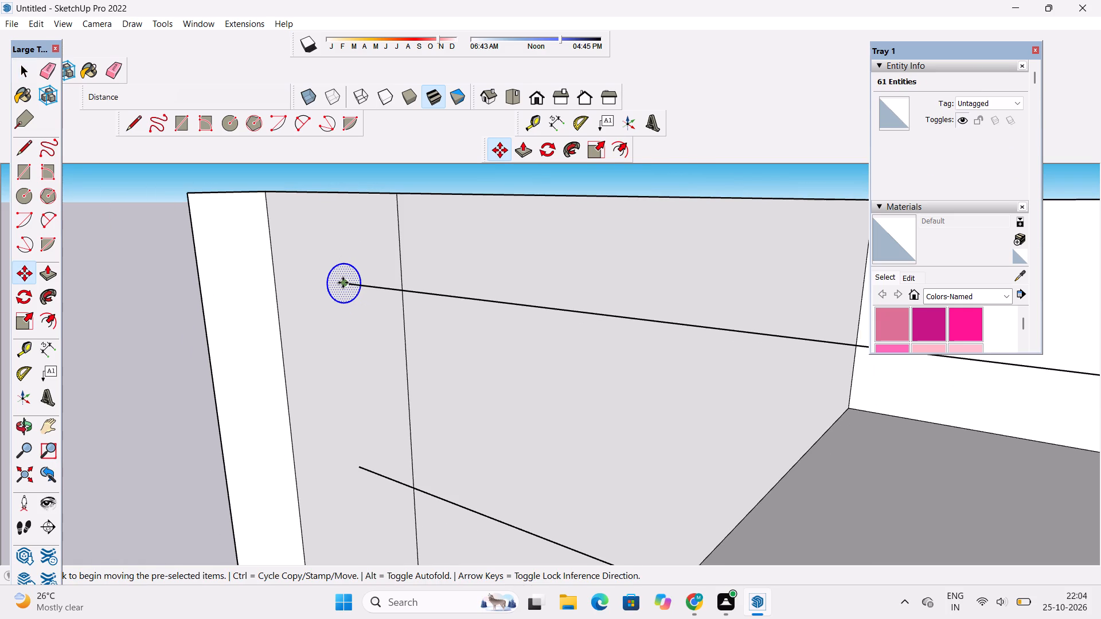
scroll(343, 297, "down", 3)
left_click(357, 429)
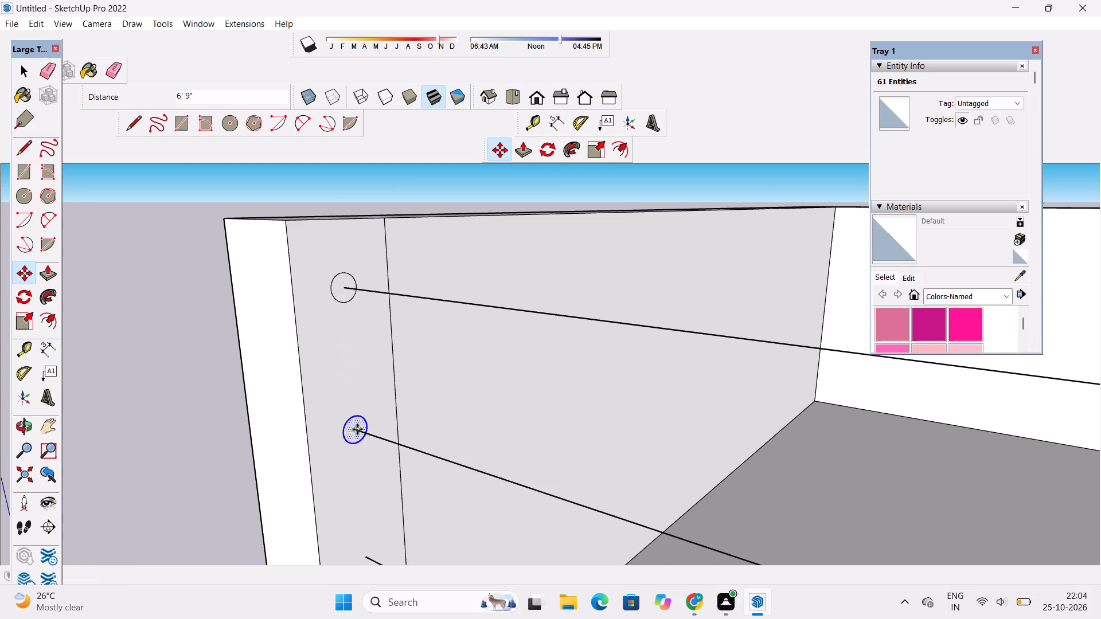
Copy the circle with its face down the side parapet to the ends of the third and bottom railing lines.
scroll(352, 402, "down", 8)
scroll(351, 453, "up", 5)
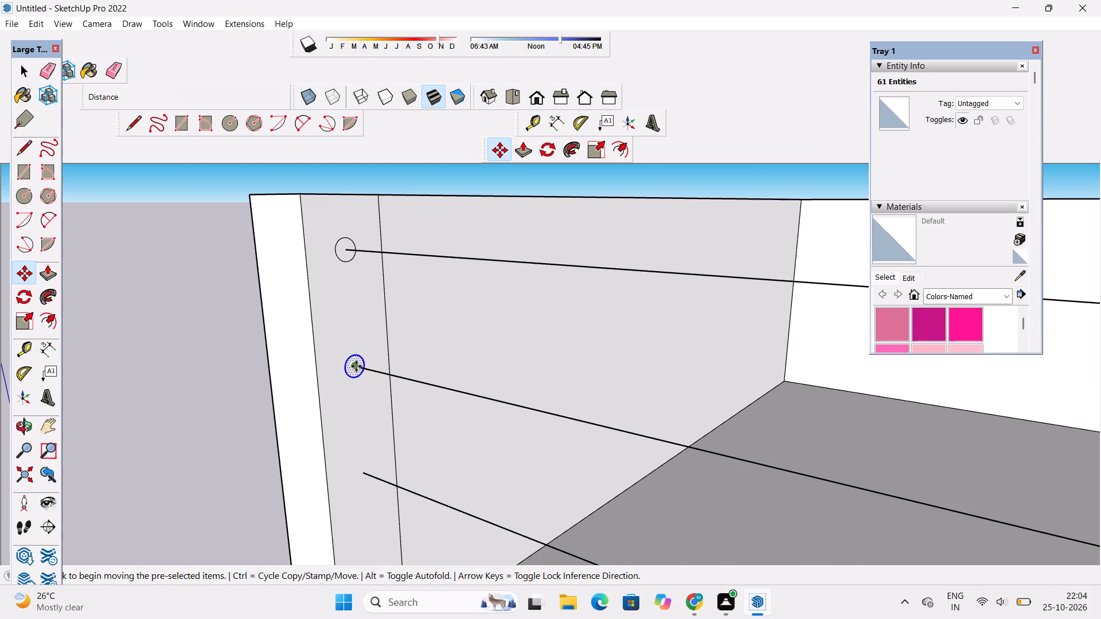
left_click(356, 366)
scroll(347, 401, "down", 5)
scroll(358, 453, "up", 4)
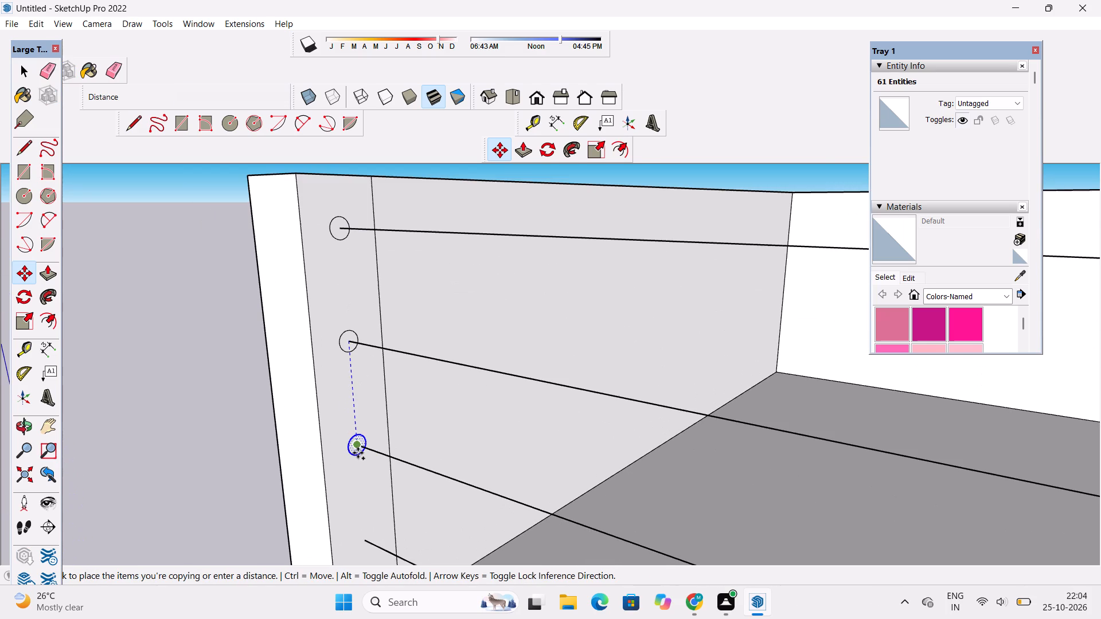
left_click(357, 444)
scroll(384, 308, "down", 10)
scroll(359, 390, "up", 5)
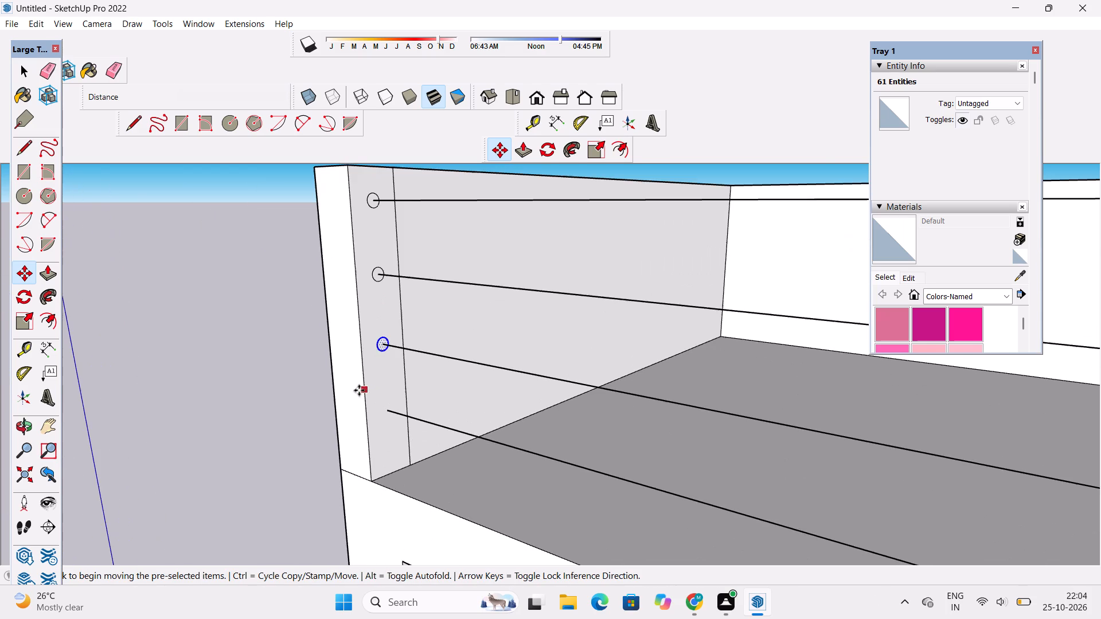
left_click(384, 343)
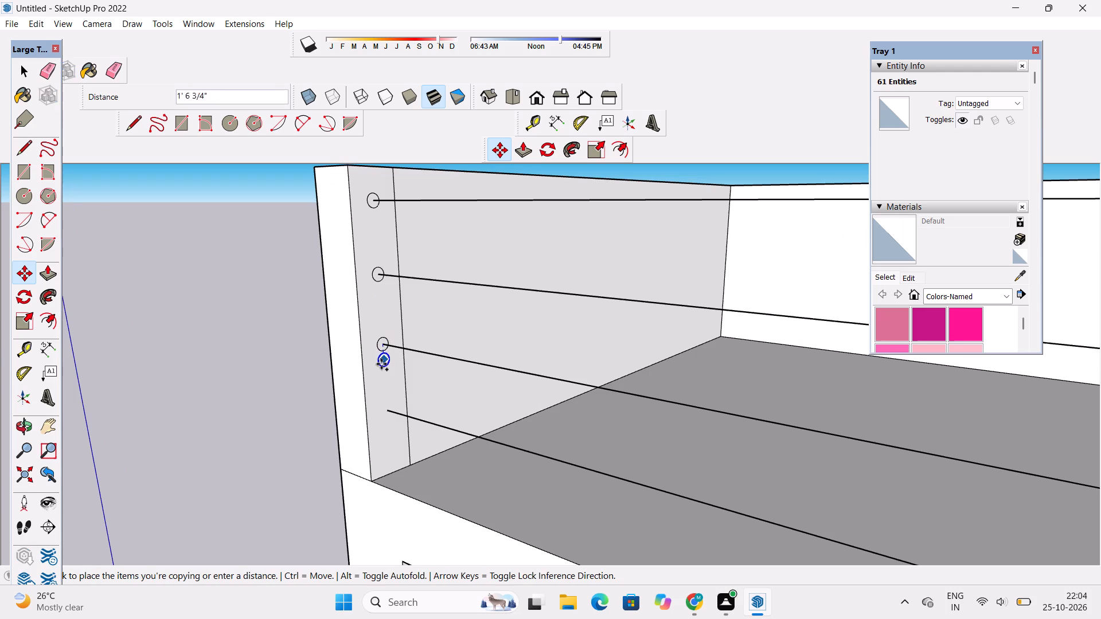
scroll(391, 411, "up", 5)
left_click(391, 411)
key("space")
left_click(273, 373)
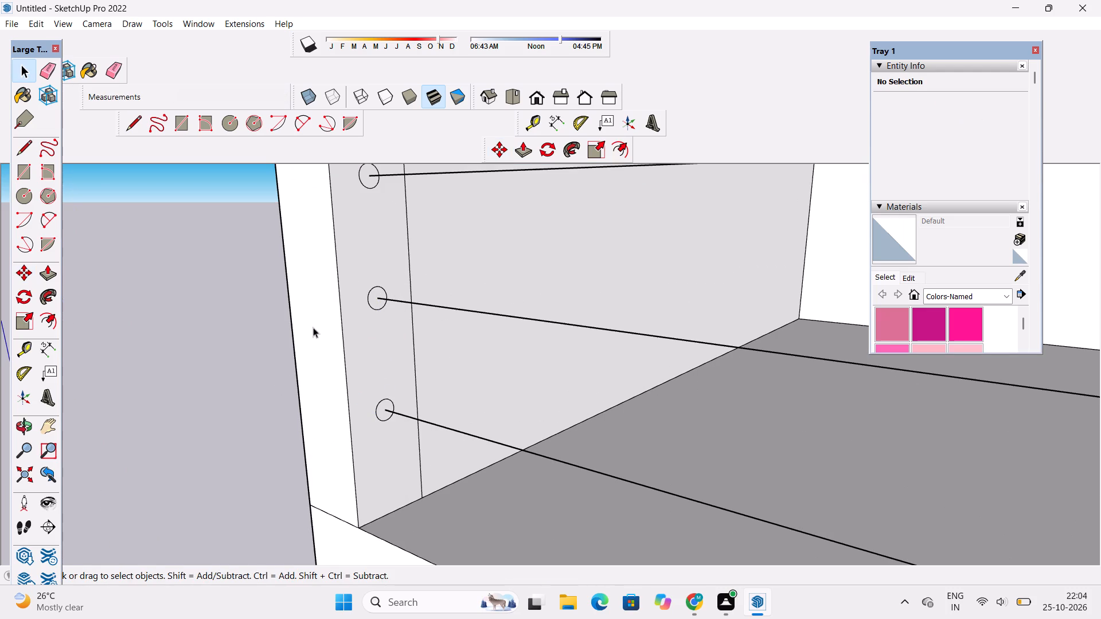
Sweep the top circle with Follow Me along the top railing line and its short return at the far end.
key("o")
scroll(313, 313, "down", 6)
left_click_drag(321, 326, 411, 314)
scroll(420, 302, "down", 4)
left_click_drag(502, 332, 357, 348, "shift")
scroll(353, 344, "down", 5)
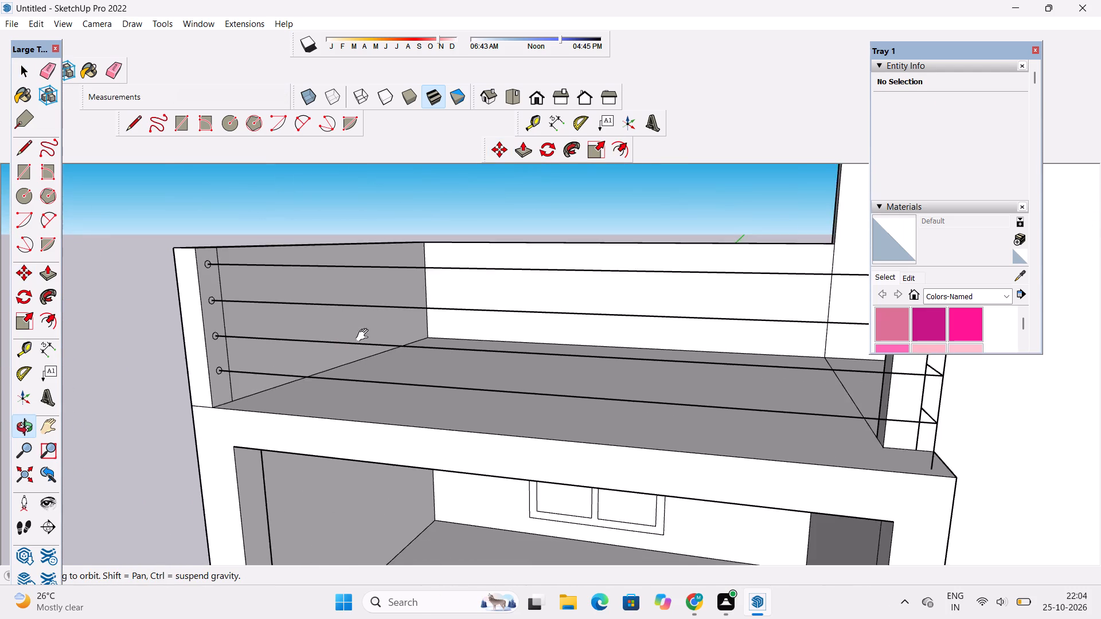
left_click_drag(365, 335, 346, 339, "shift")
key("space")
left_click(132, 352)
scroll(167, 284, "up", 6)
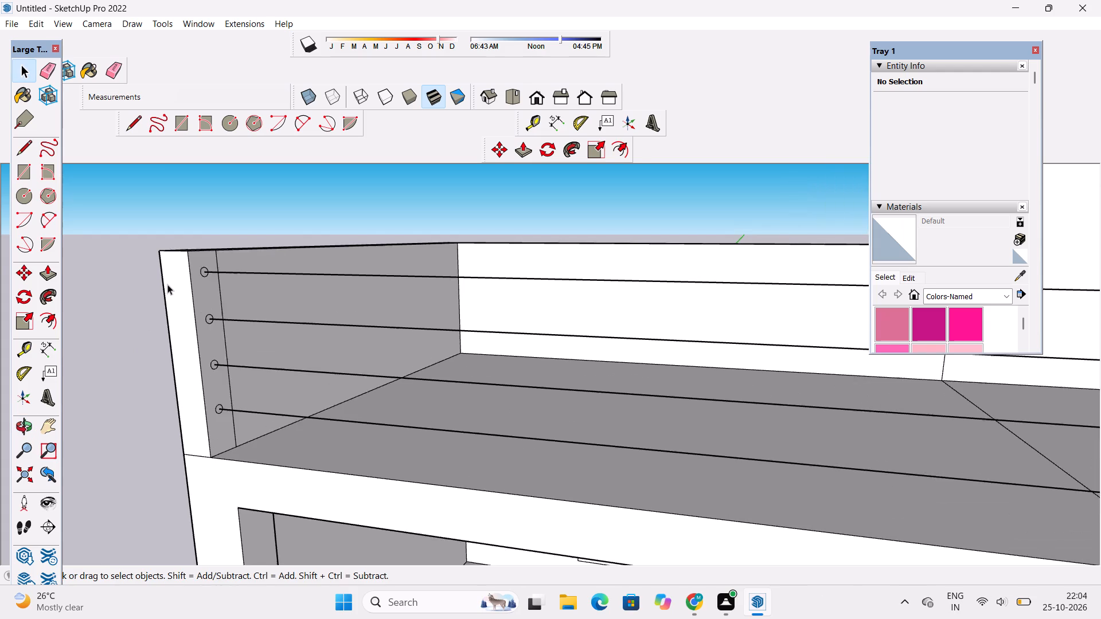
scroll(167, 284, "up", 12)
double_click(234, 269)
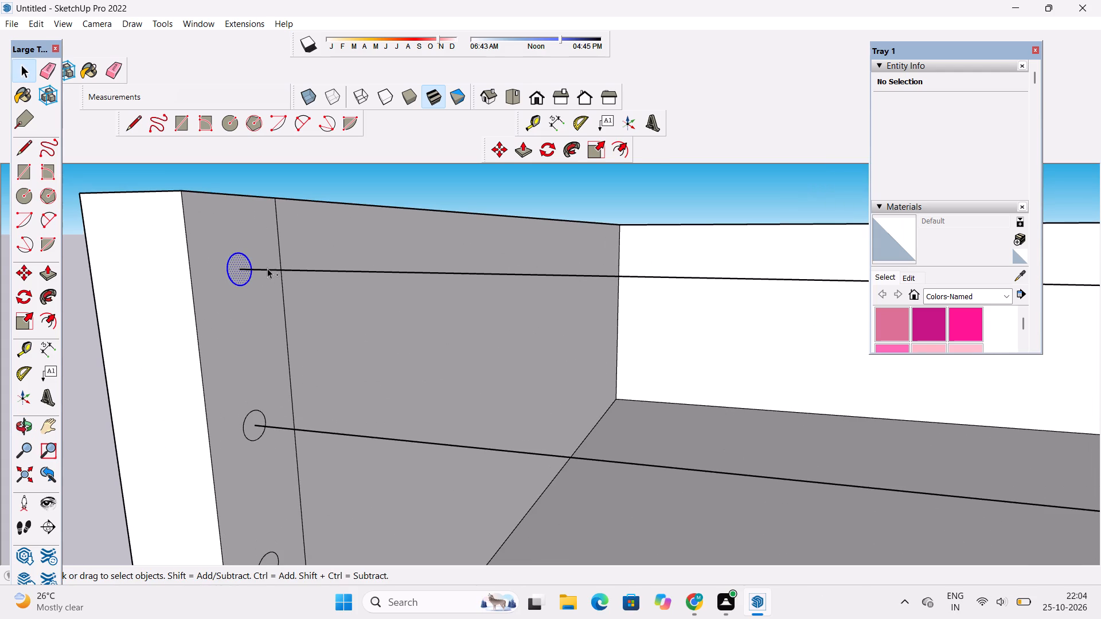
left_click(266, 269, "ctrl")
scroll(196, 263, "down", 8, "ctrl")
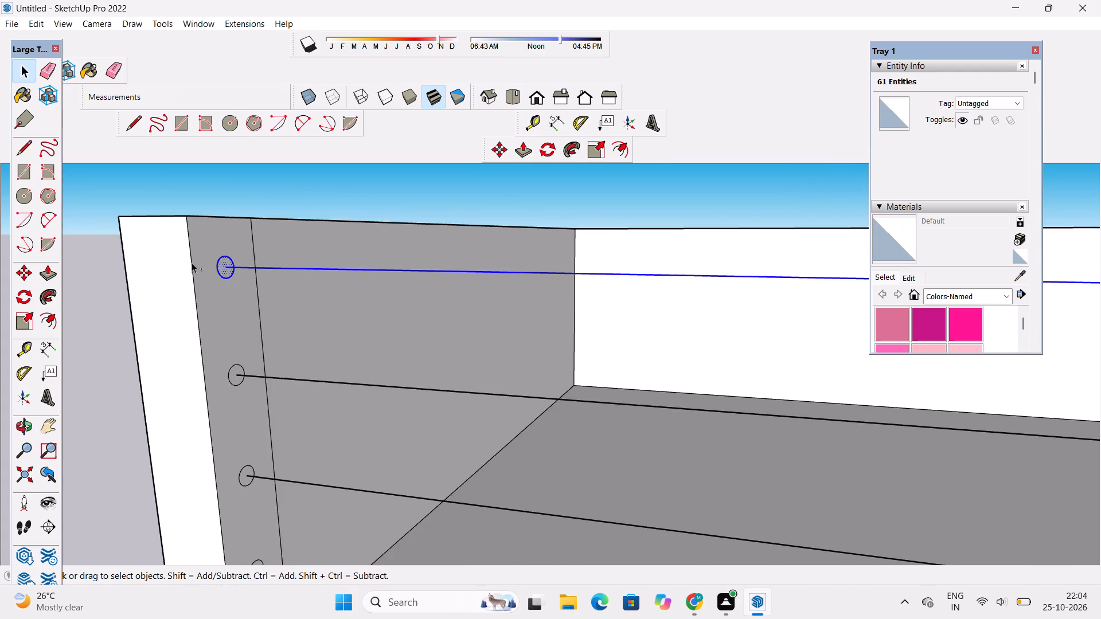
scroll(192, 263, "down", 19, "ctrl")
scroll(515, 264, "up", 13, "ctrl")
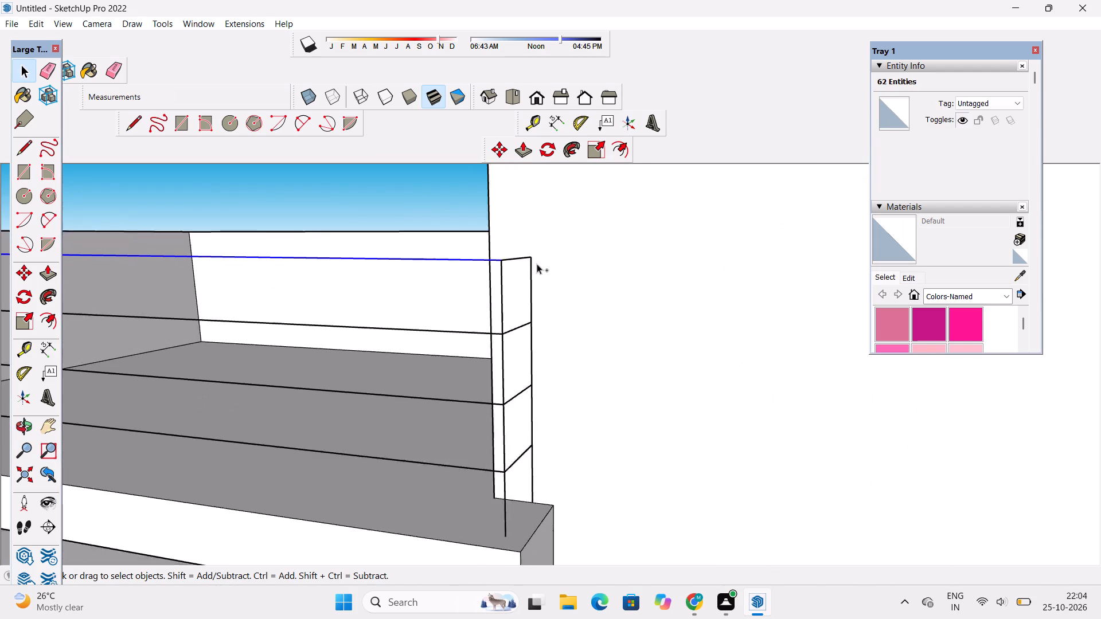
scroll(537, 264, "up", 2, "ctrl")
left_click(498, 255, "ctrl")
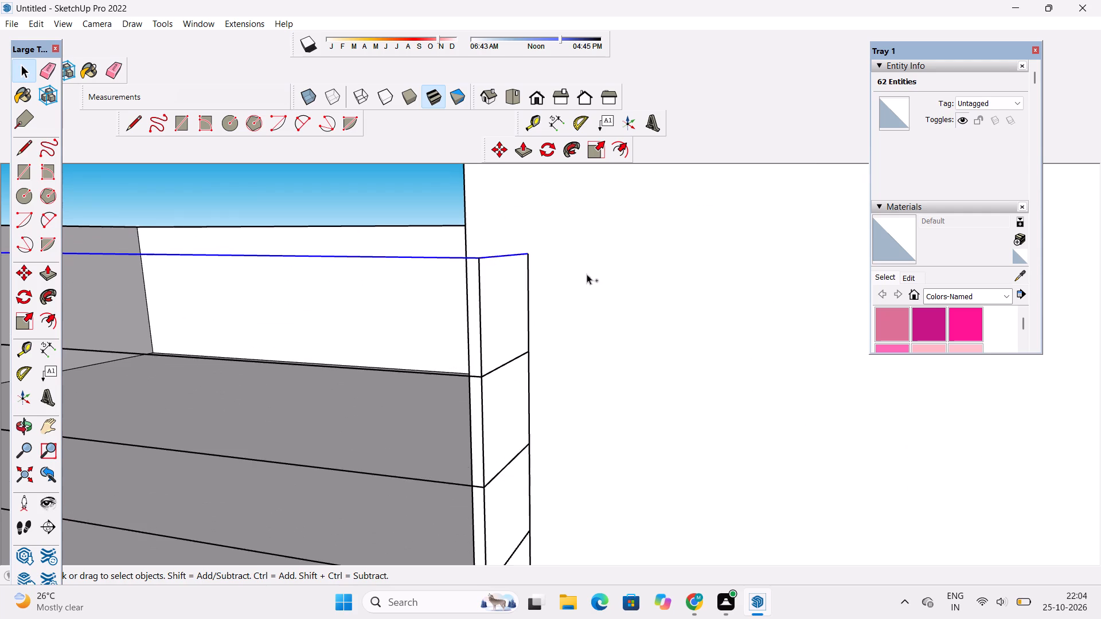
scroll(589, 279, "down", 19, "ctrl")
scroll(368, 280, "up", 15, "ctrl")
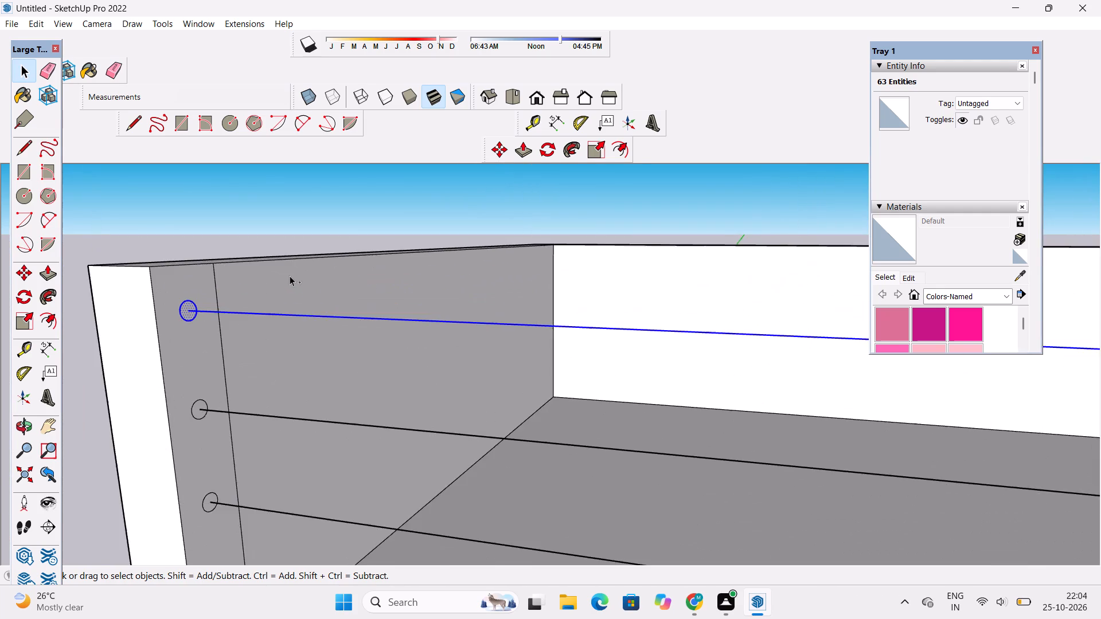
scroll(290, 276, "up", 7, "ctrl")
left_click(57, 295)
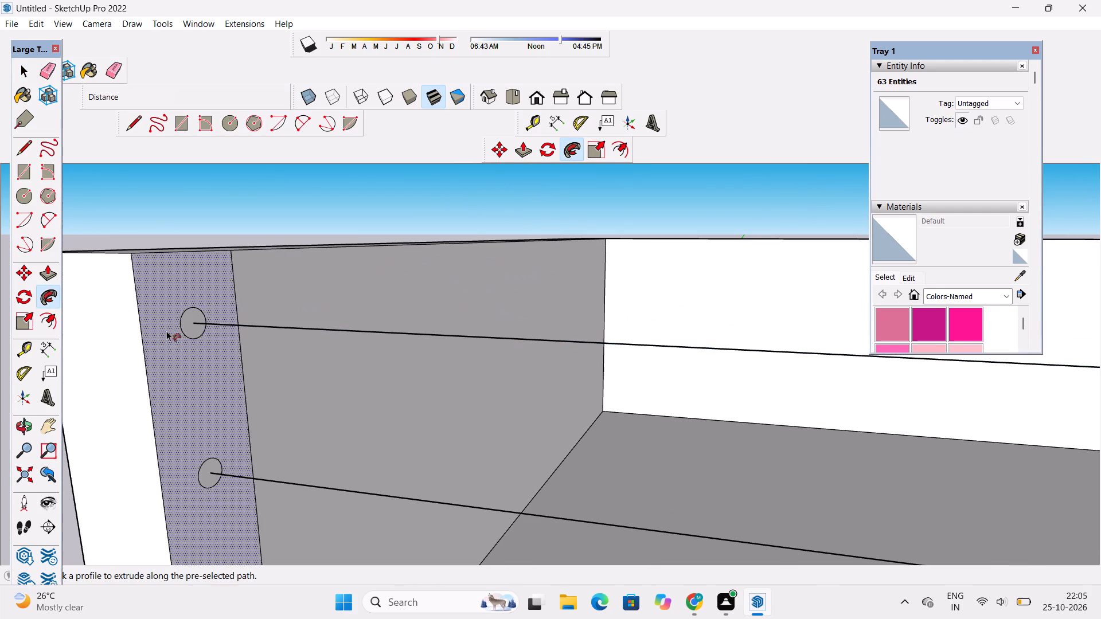
left_click(183, 322)
scroll(208, 244, "down", 12)
scroll(204, 287, "up", 6)
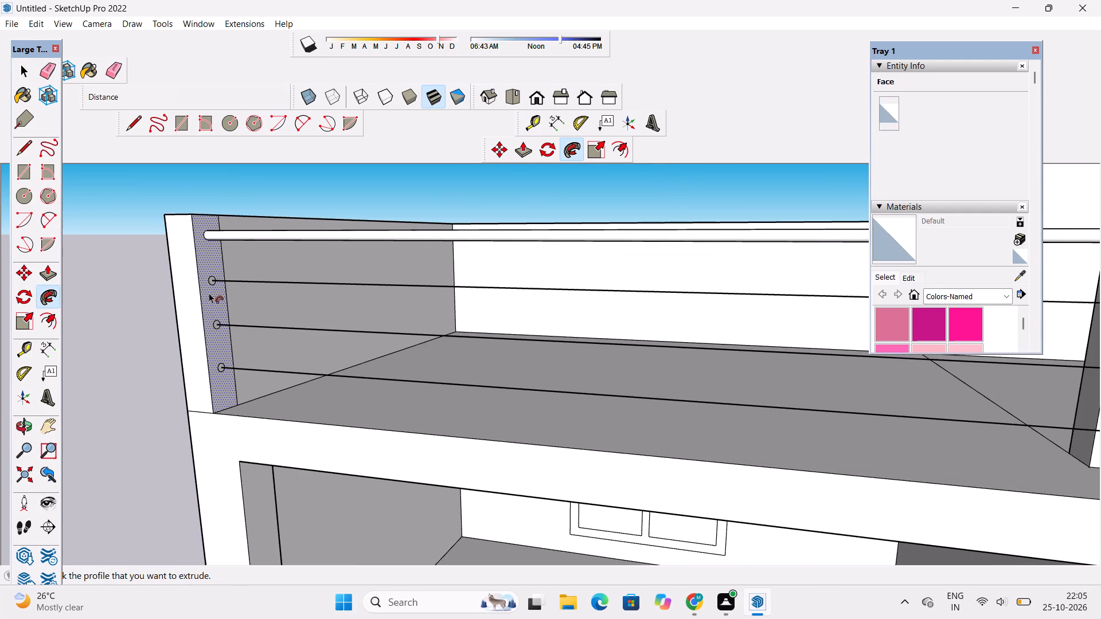
key("space")
Sweep the second circle with Follow Me along the second railing line and its short return.
scroll(229, 274, "up", 19)
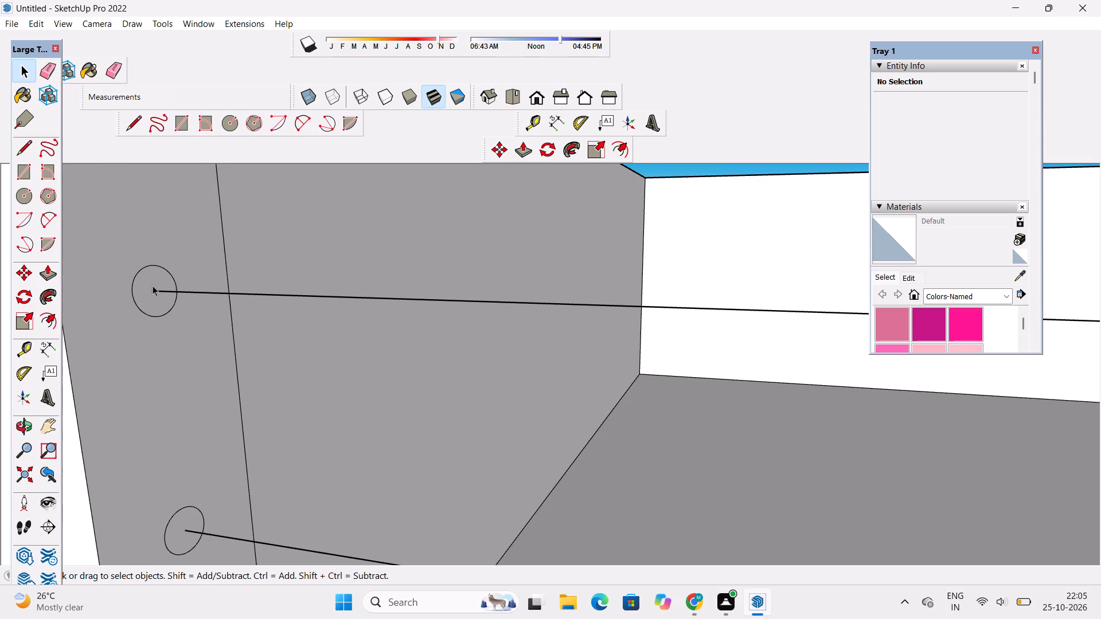
double_click(135, 282, "ctrl")
left_click(268, 295, "ctrl")
scroll(176, 270, "down", 8, "ctrl")
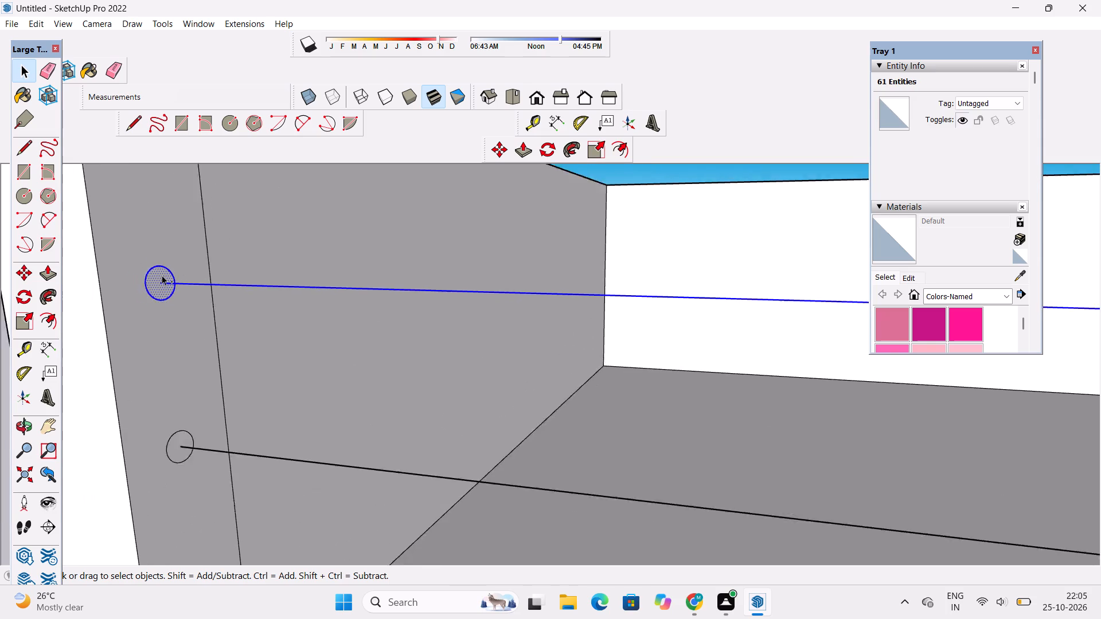
scroll(162, 275, "down", 20, "ctrl")
scroll(162, 275, "down", 2, "ctrl")
scroll(709, 282, "up", 8, "ctrl")
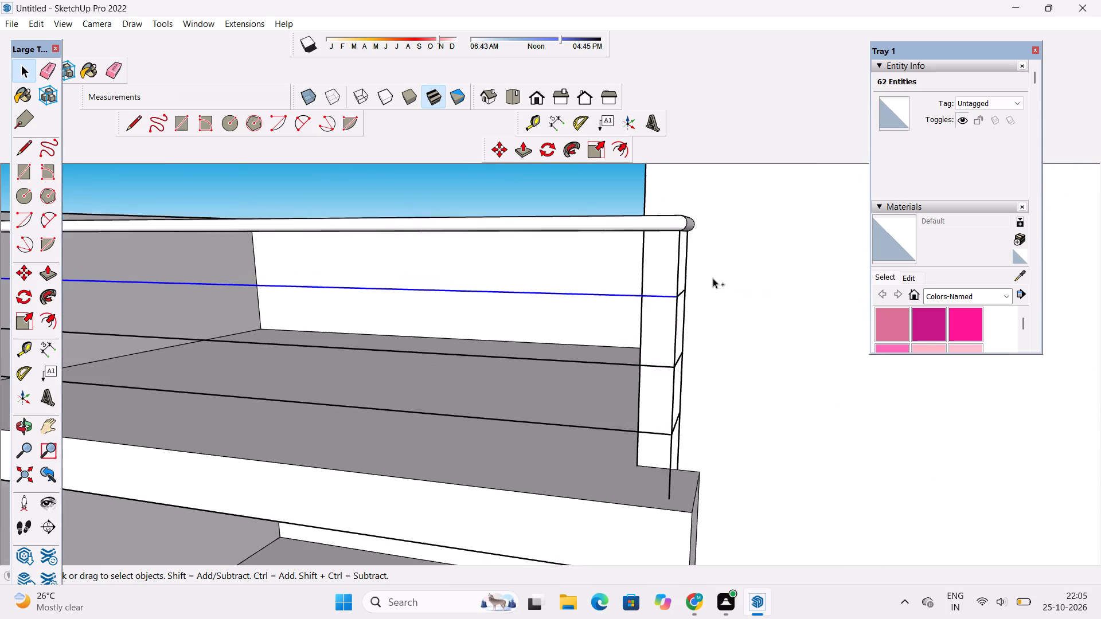
scroll(713, 278, "up", 8, "ctrl")
left_click(611, 327, "ctrl")
scroll(653, 281, "down", 6, "ctrl")
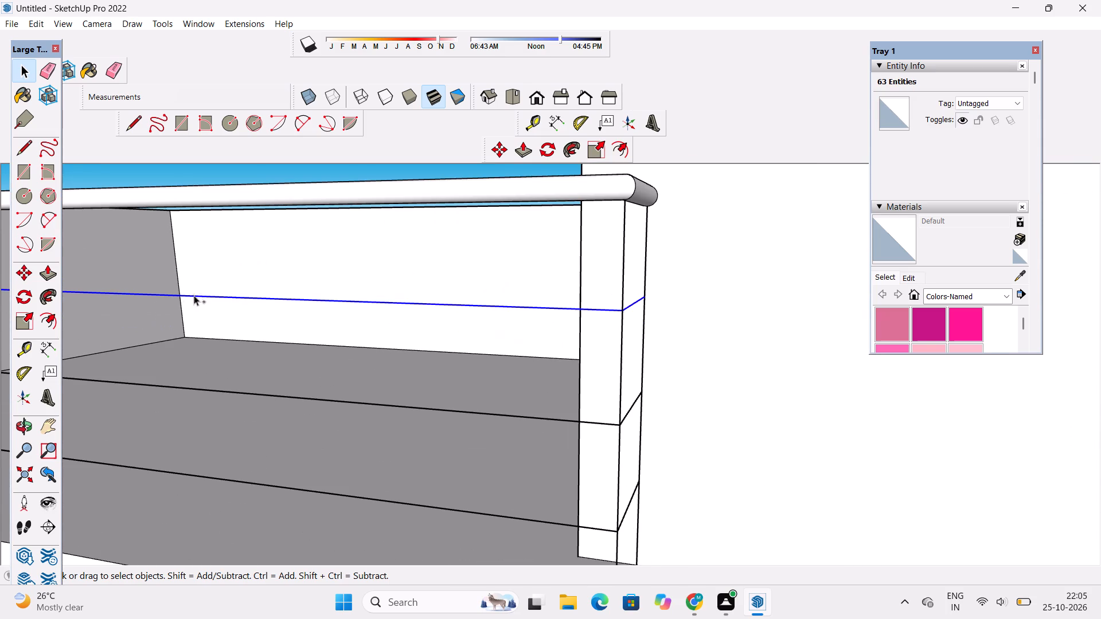
left_click(36, 296)
scroll(677, 347, "down", 13)
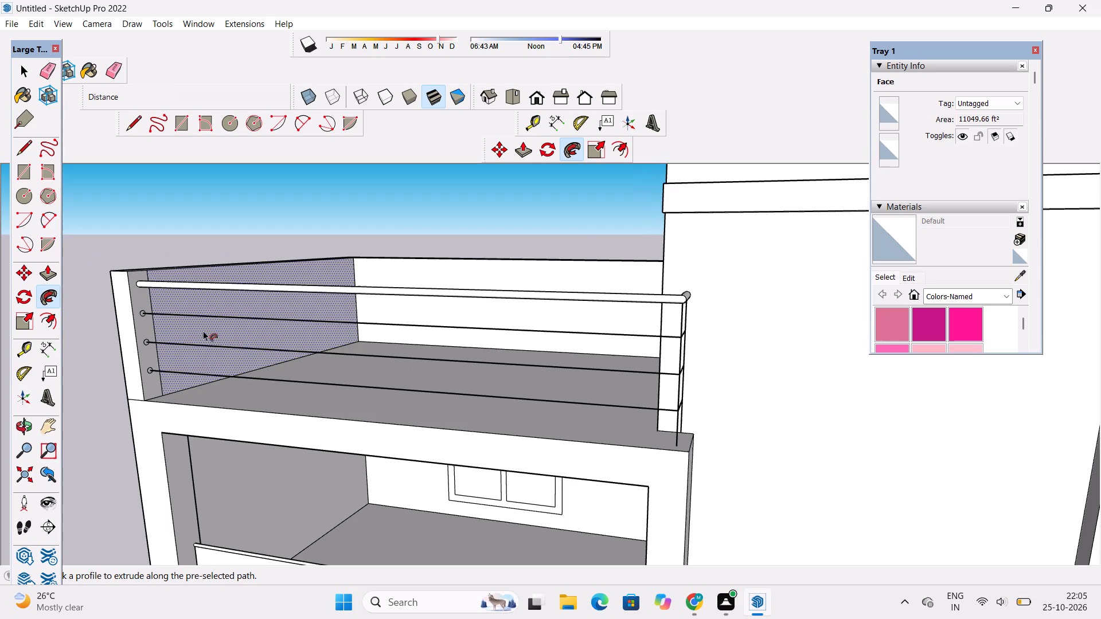
scroll(195, 326, "up", 13)
left_click(118, 301)
scroll(408, 351, "down", 5)
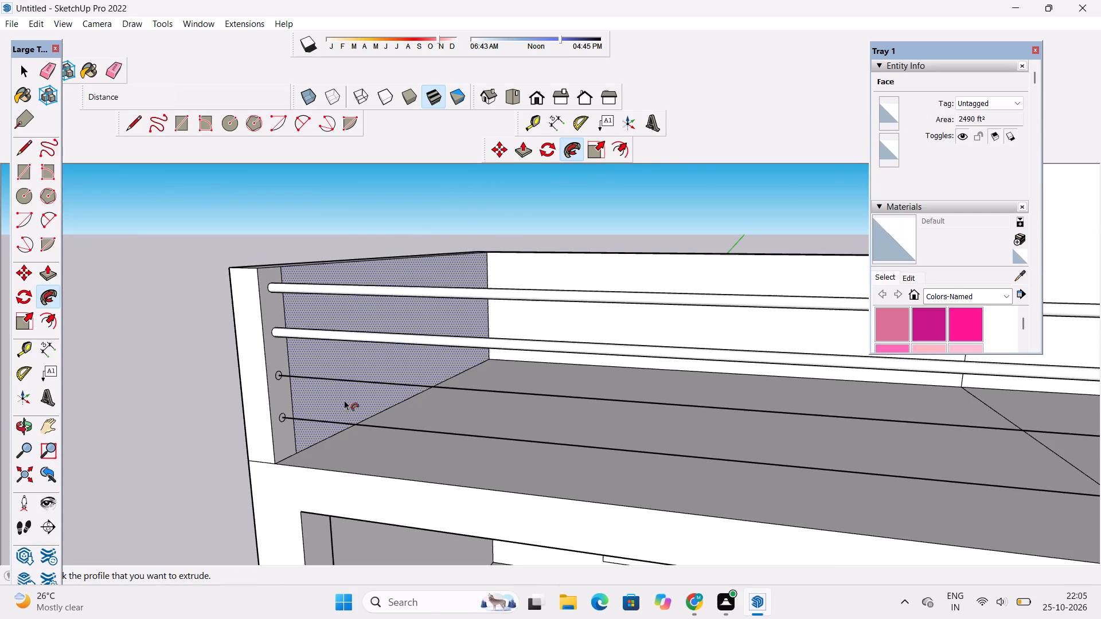
key("space")
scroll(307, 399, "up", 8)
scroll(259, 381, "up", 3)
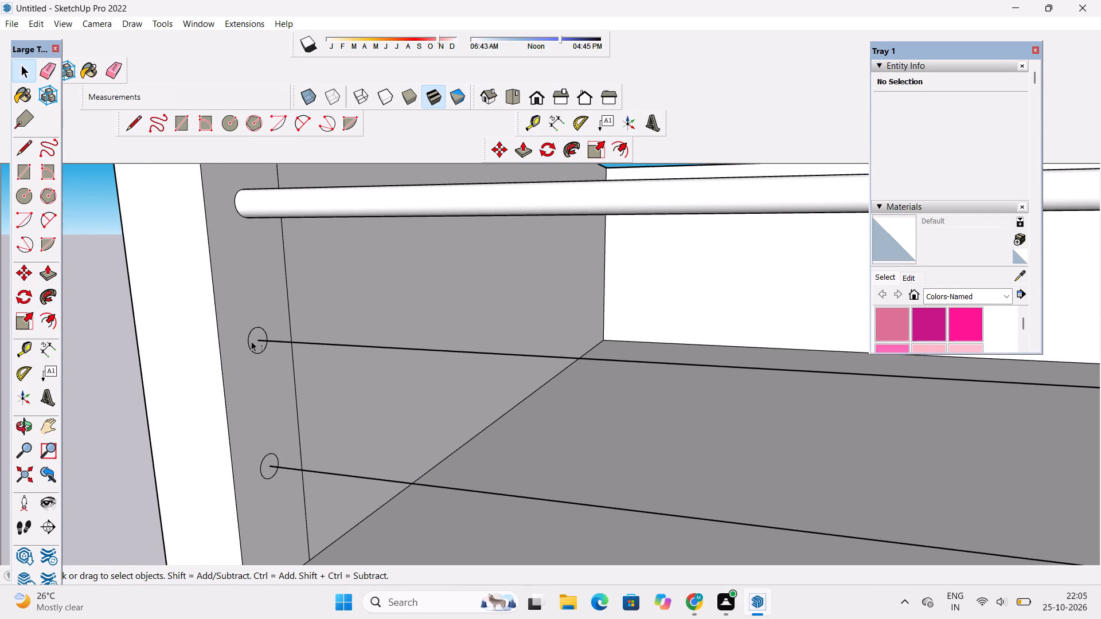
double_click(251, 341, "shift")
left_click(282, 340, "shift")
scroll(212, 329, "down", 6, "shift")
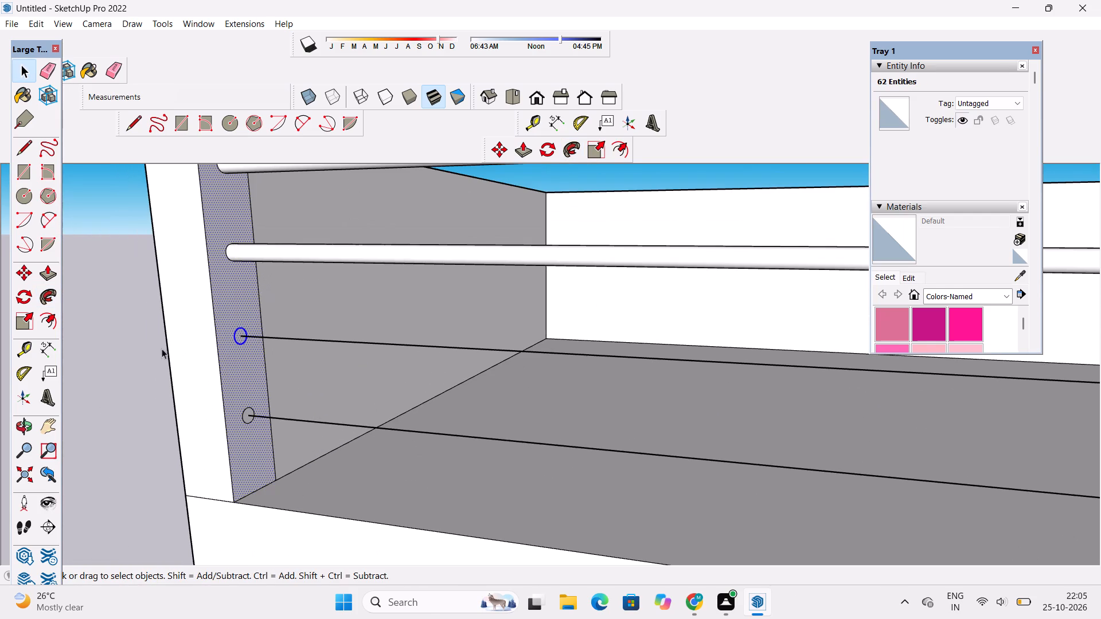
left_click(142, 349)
Sweep the third circle with Follow Me along the third railing line and its short return.
scroll(258, 336, "up", 5)
double_click(224, 339, "shift")
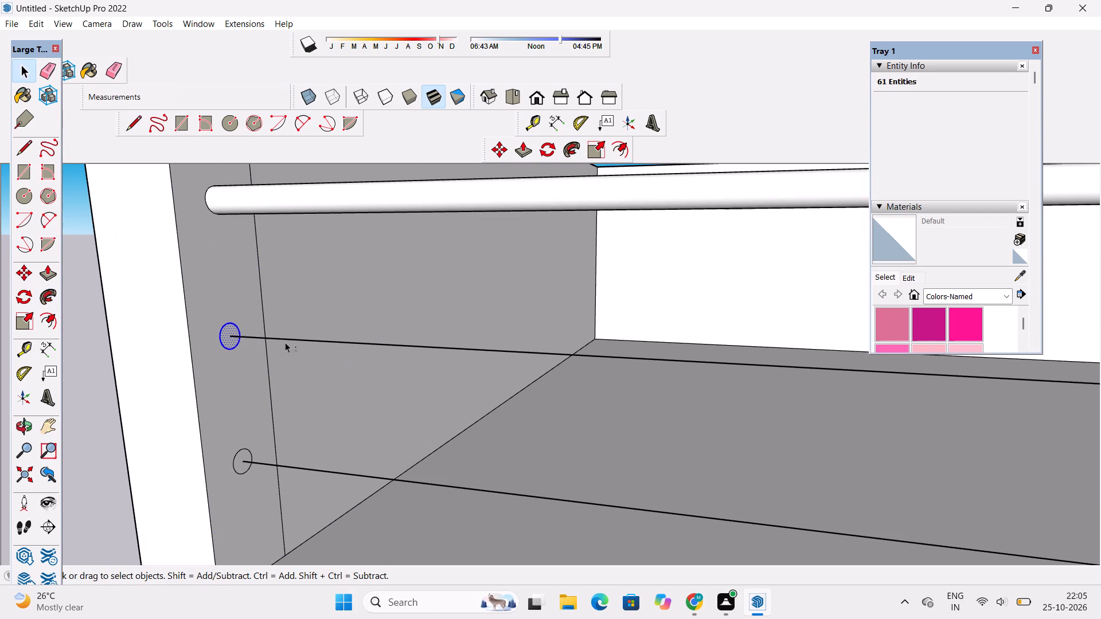
left_click(288, 340, "shift")
scroll(216, 319, "down", 20, "shift")
scroll(216, 319, "down", 4, "shift")
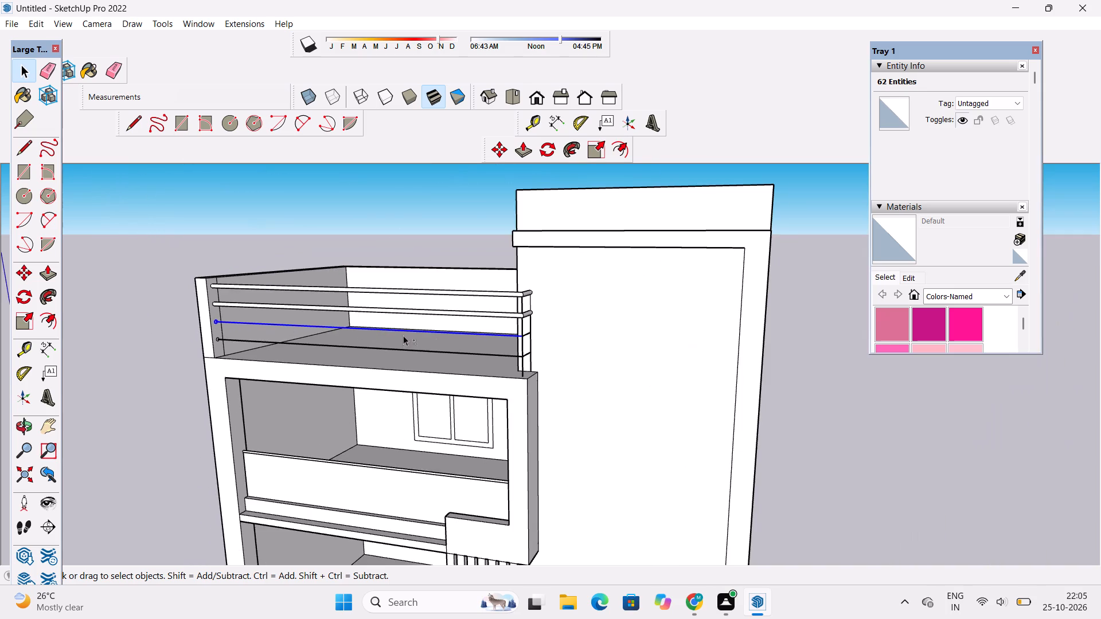
scroll(543, 341, "up", 10, "shift")
left_click(511, 329, "shift")
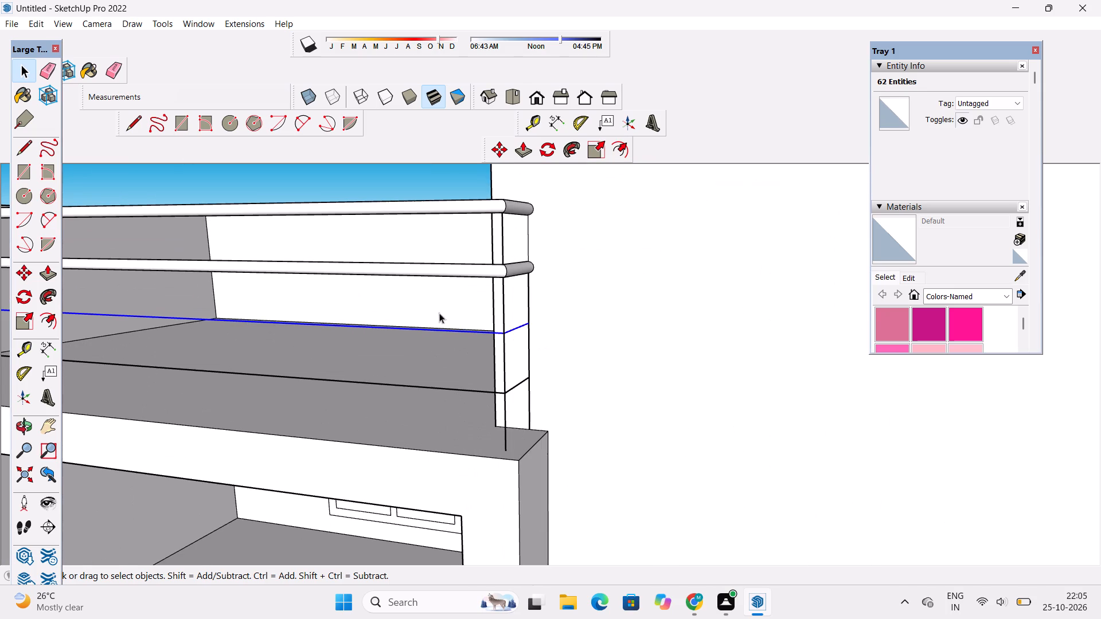
left_click(49, 296)
scroll(606, 446, "down", 9)
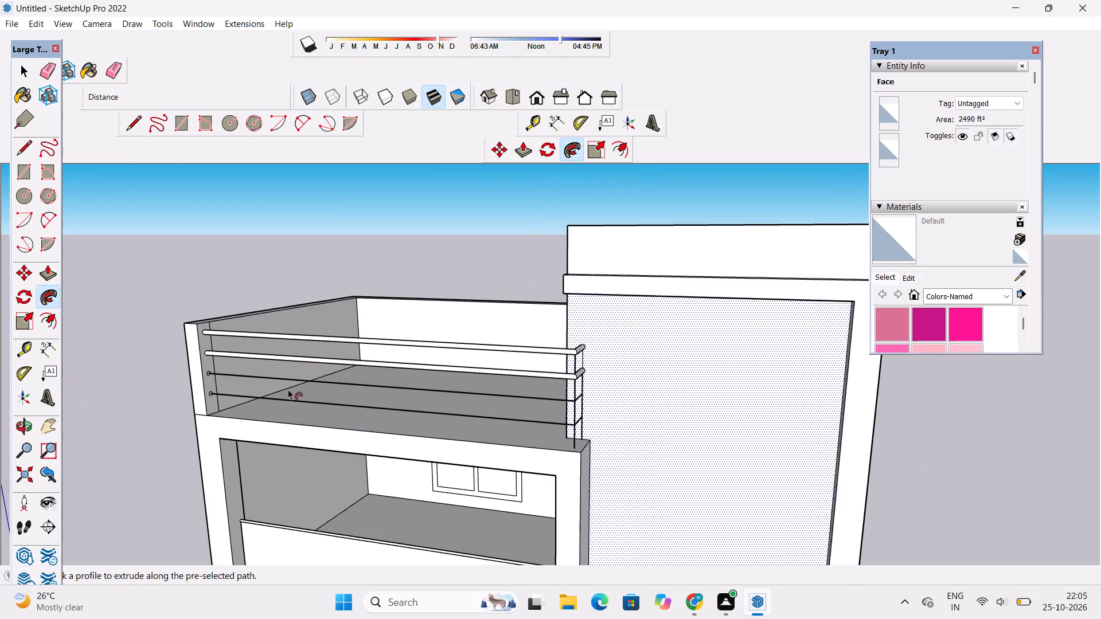
scroll(149, 369, "up", 6)
scroll(330, 399, "up", 10)
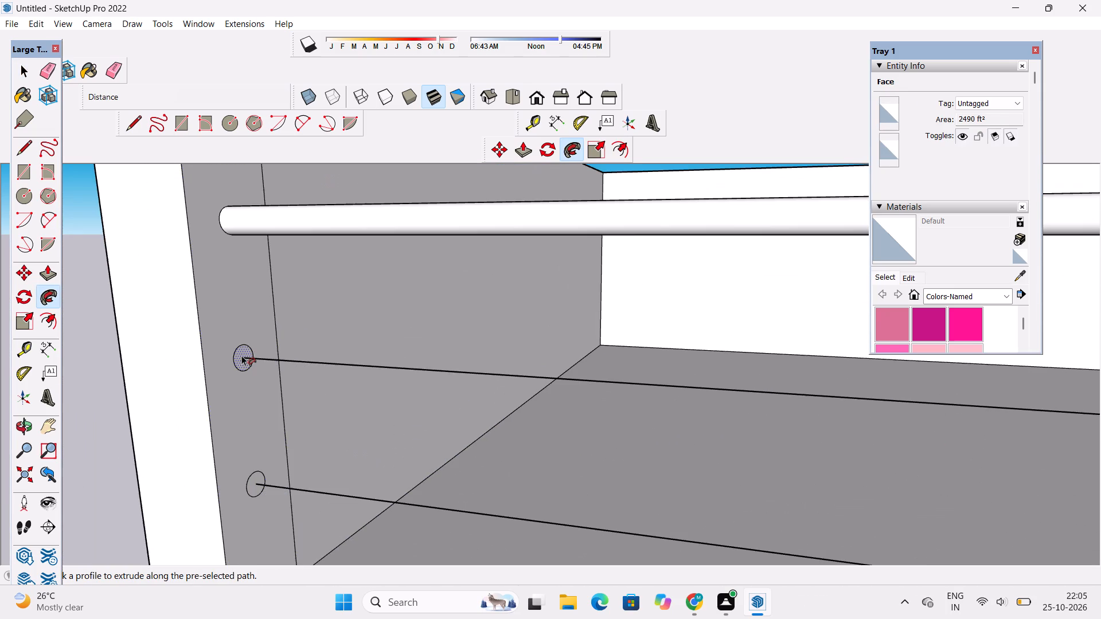
left_click(241, 355)
scroll(213, 334, "down", 10)
key("space")
Sweep the bottom circle with Follow Me along the bottom railing line and its short return.
scroll(255, 394, "up", 11)
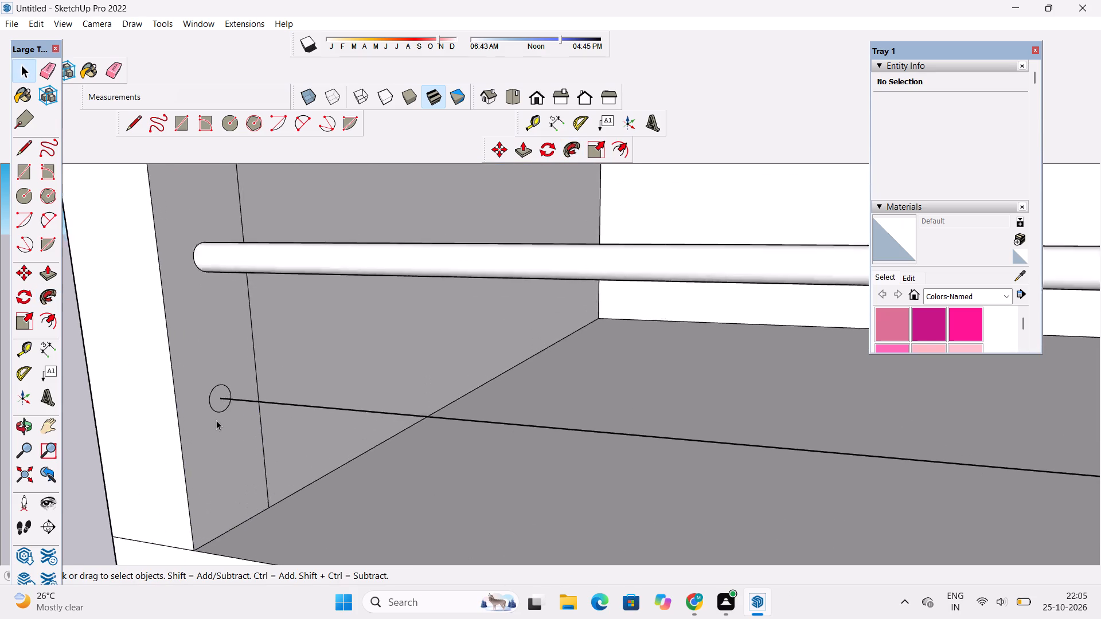
scroll(216, 420, "up", 2)
double_click(210, 391, "shift")
left_click(246, 390, "shift")
scroll(200, 345, "down", 4, "shift")
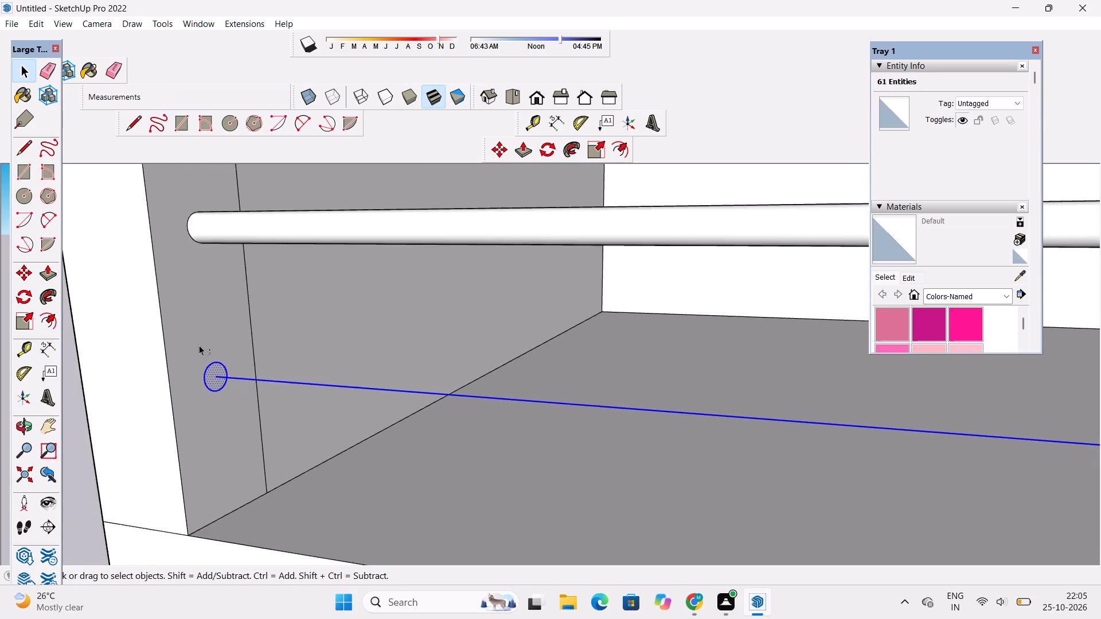
scroll(199, 345, "down", 20, "shift")
scroll(199, 345, "down", 5, "shift")
scroll(510, 388, "up", 10, "shift")
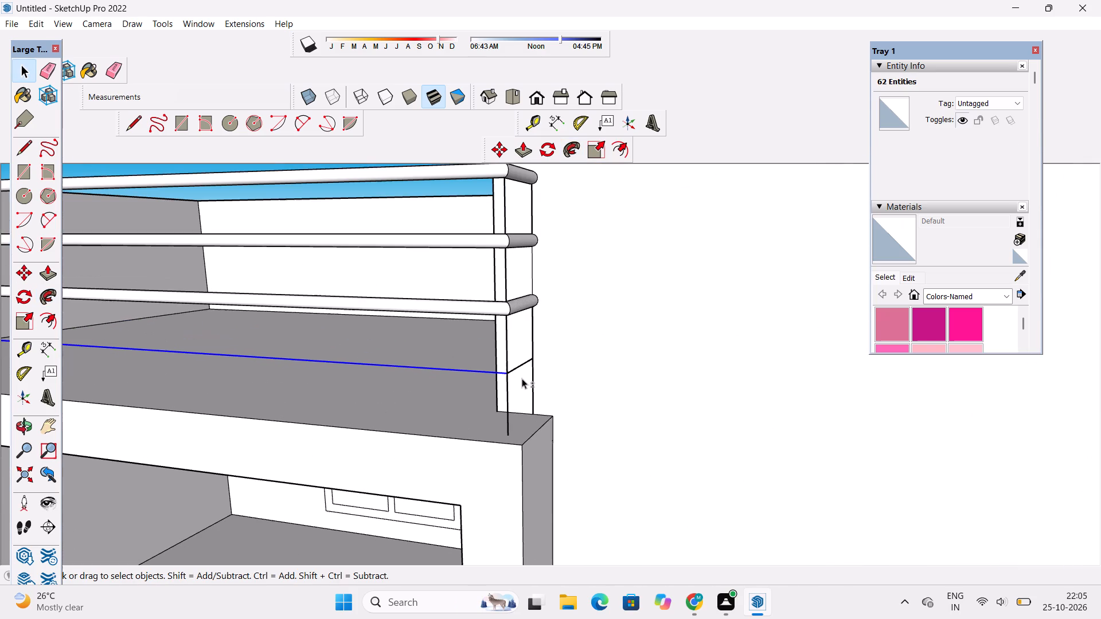
left_click(521, 362, "shift")
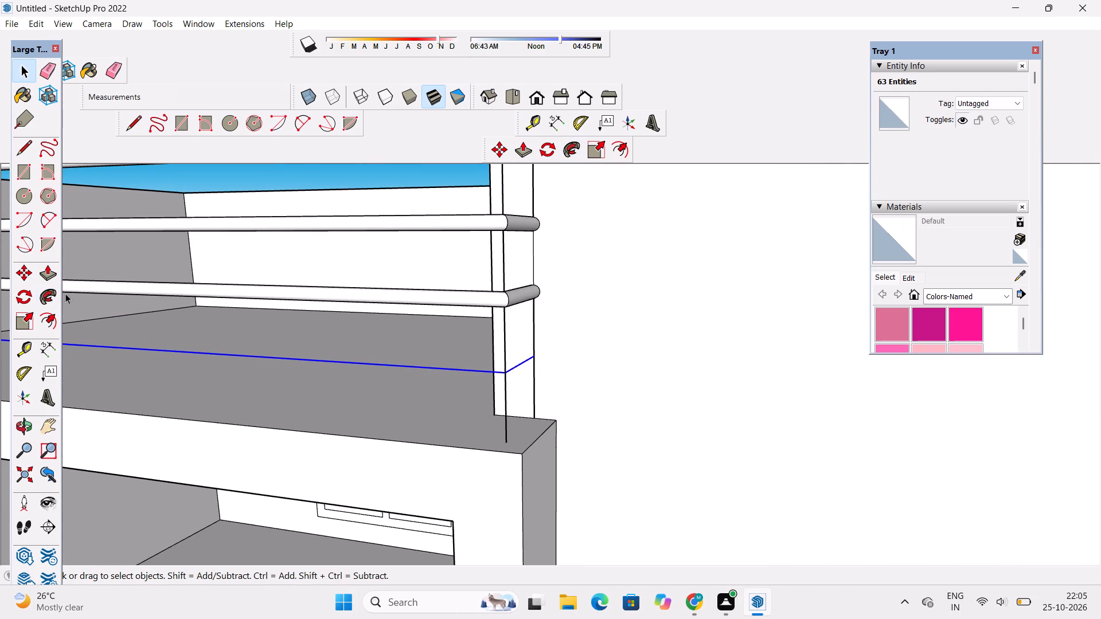
left_click(46, 293)
scroll(662, 413, "down", 13)
scroll(320, 382, "up", 4)
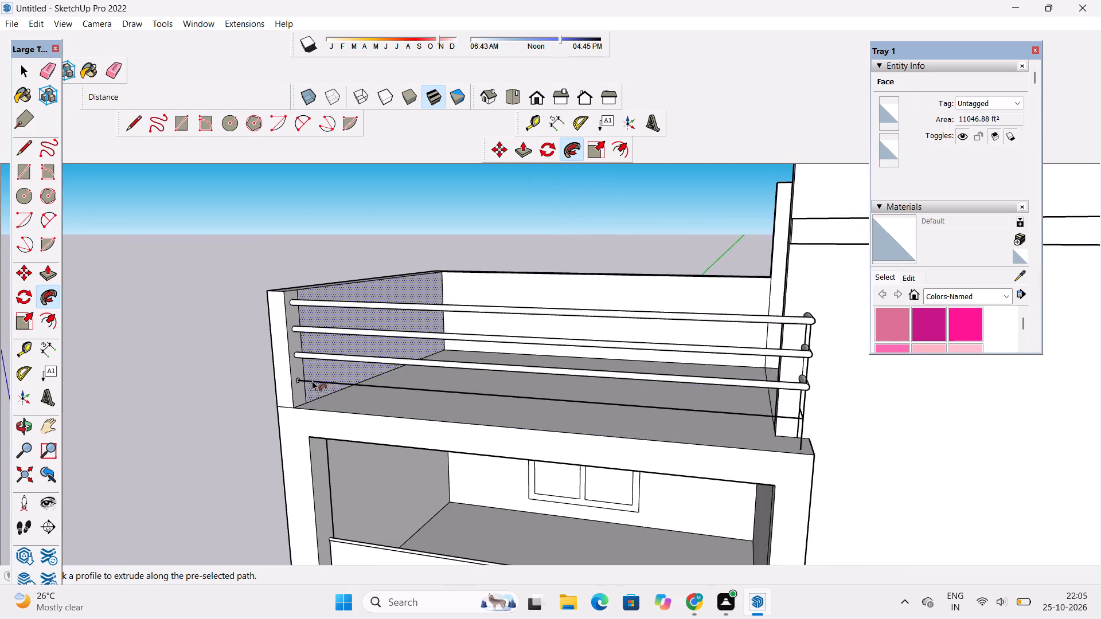
scroll(312, 381, "up", 12)
left_click(286, 379)
scroll(271, 375, "down", 13)
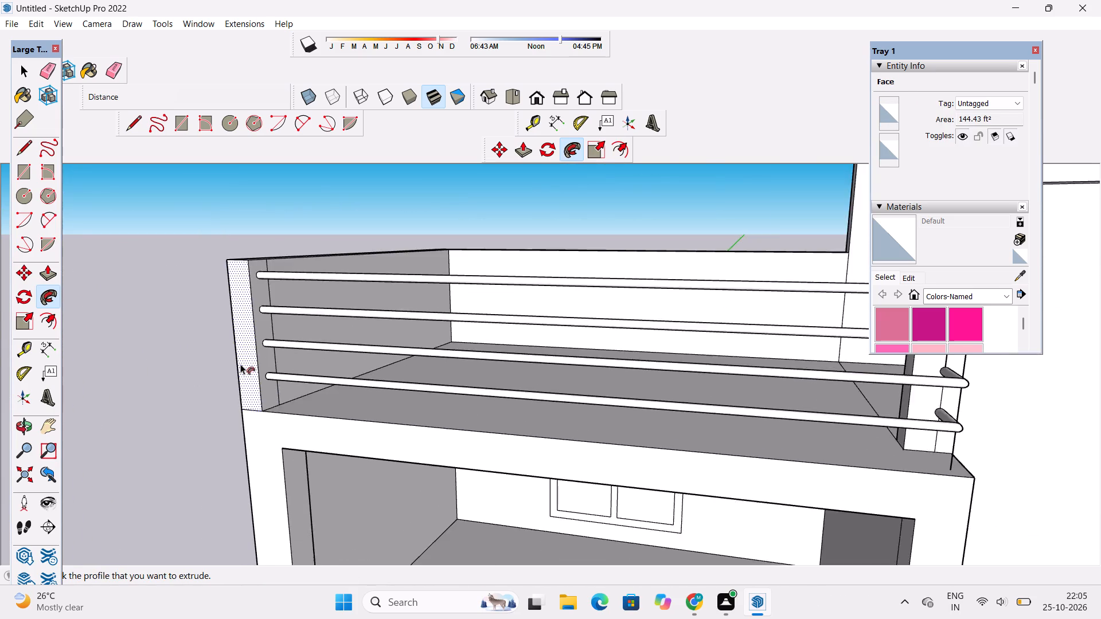
scroll(240, 364, "down", 3)
key("space")
Erase the leftover rear vertical frame line segments between the short return bars at the railing's far end.
key("o")
left_click_drag(423, 365, 581, 419)
left_click_drag(670, 404, 565, 414, "shift")
left_click_drag(626, 431, 509, 432)
scroll(552, 407, "up", 8)
left_click_drag(583, 430, 530, 394, "shift")
left_click_drag(530, 406, 530, 440)
scroll(514, 386, "up", 3)
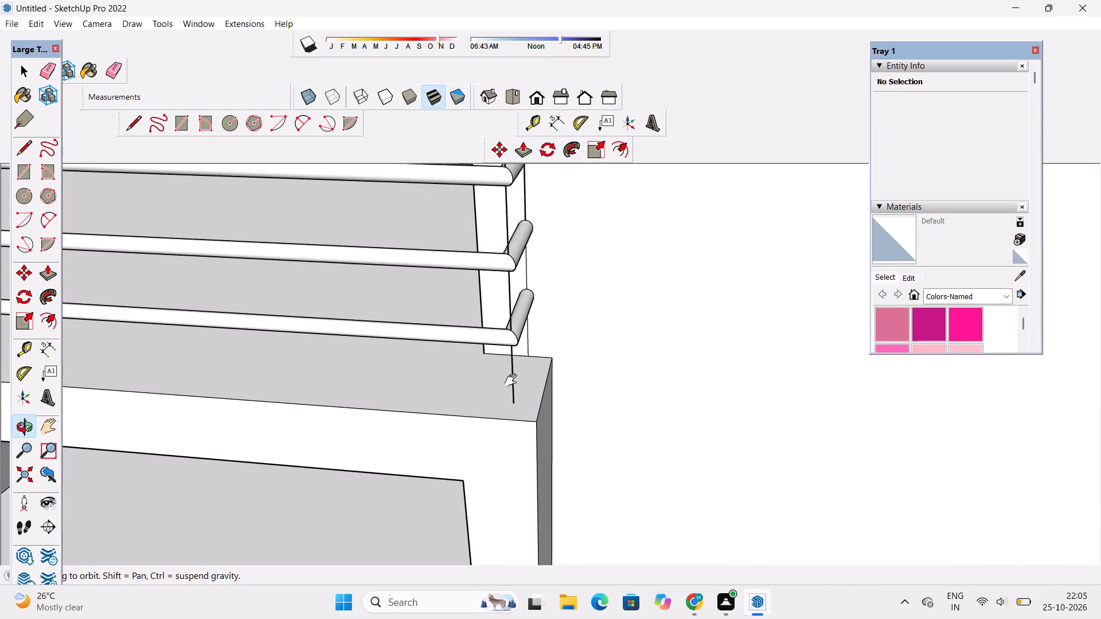
left_click_drag(507, 396, 502, 438, "shift")
left_click_drag(503, 437, 524, 421)
key("e")
left_click_drag(540, 370, 522, 389)
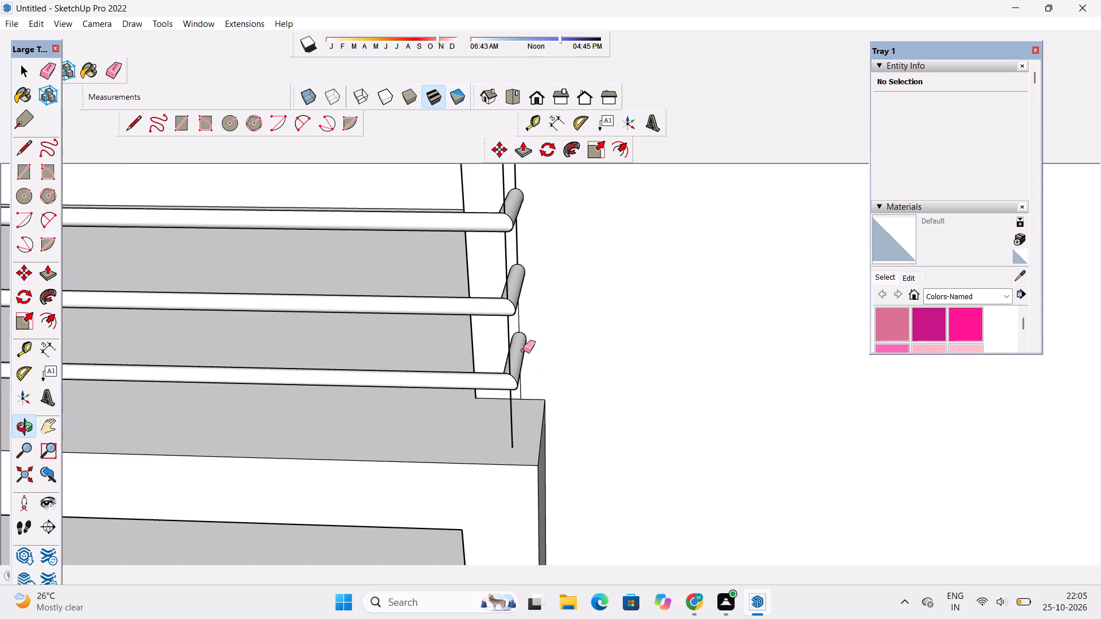
scroll(521, 312, "up", 5)
left_click_drag(520, 307, 511, 320)
scroll(519, 318, "down", 5)
scroll(541, 386, "up", 9)
left_click_drag(497, 376, 482, 411)
scroll(598, 485, "down", 12)
scroll(613, 293, "up", 10)
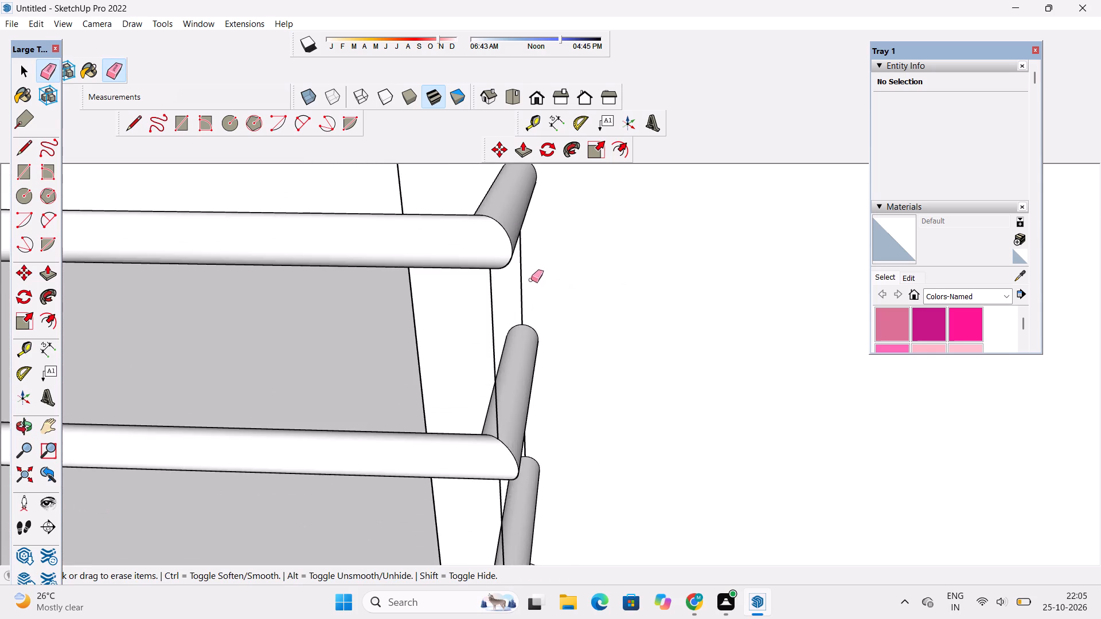
left_click(516, 265)
scroll(484, 257, "down", 9)
scroll(532, 374, "up", 6)
left_click_drag(490, 331, 478, 352)
scroll(509, 375, "down", 15)
Draw a circle of 8" radius on the roof edge, centred on the foot of the remaining vertical corner line.
key("o")
left_click_drag(490, 399, 498, 420)
left_click_drag(507, 500, 506, 498, "shift")
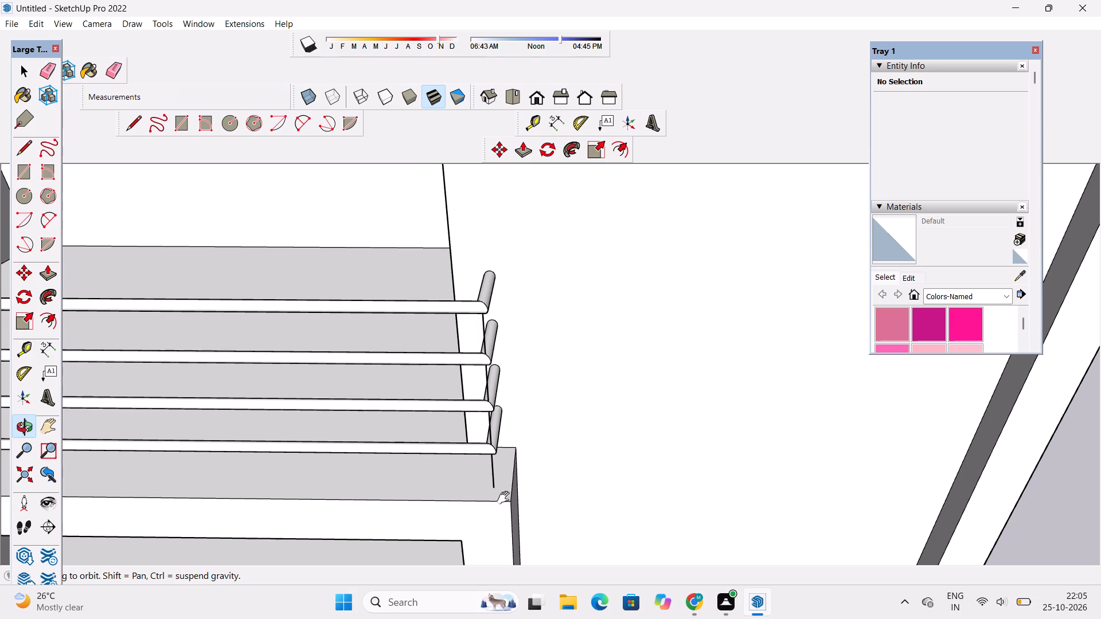
left_click_drag(506, 498, 500, 455, "shift")
scroll(486, 450, "up", 5, "shift")
left_click_drag(486, 453, 487, 460, "shift")
left_click(493, 469)
key("c")
scroll(502, 460, "up", 5)
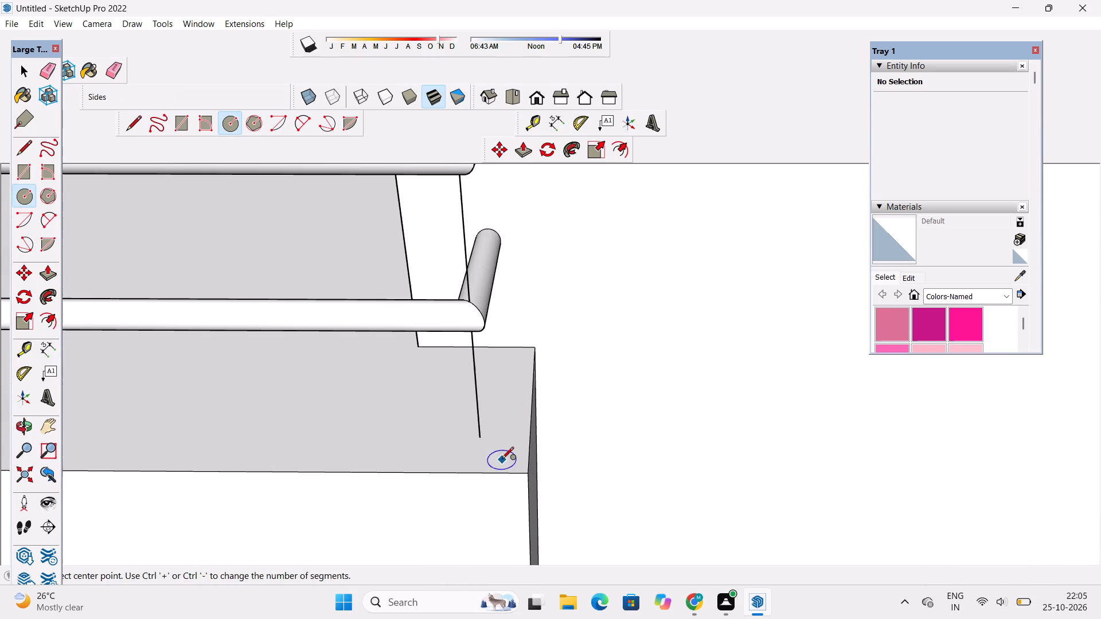
left_click(477, 437)
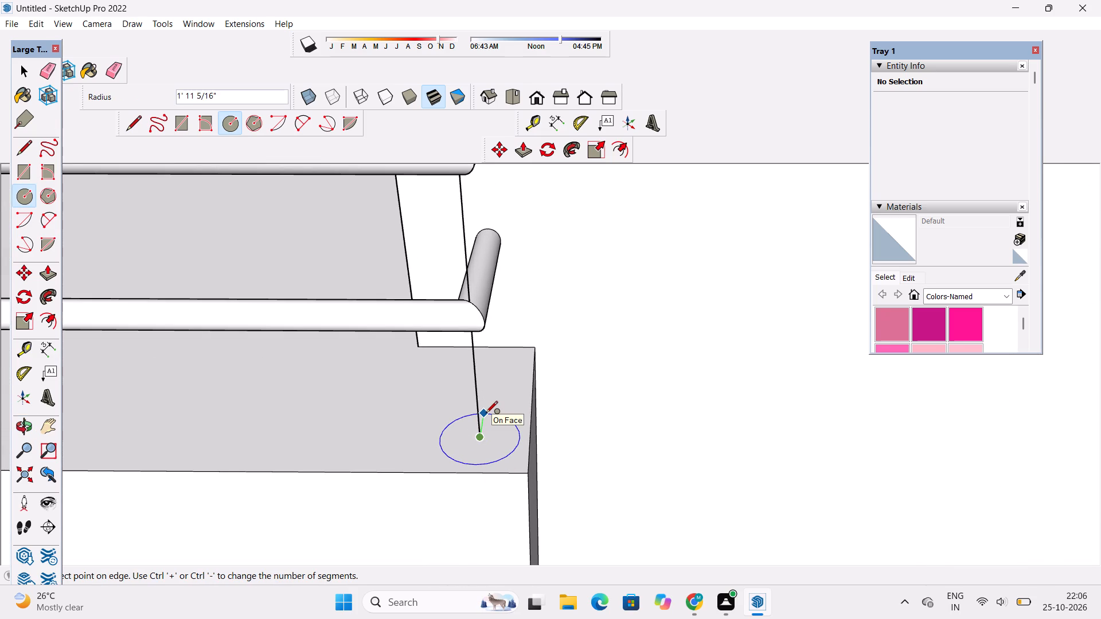
type("8\"")
key("Return")
key("space")
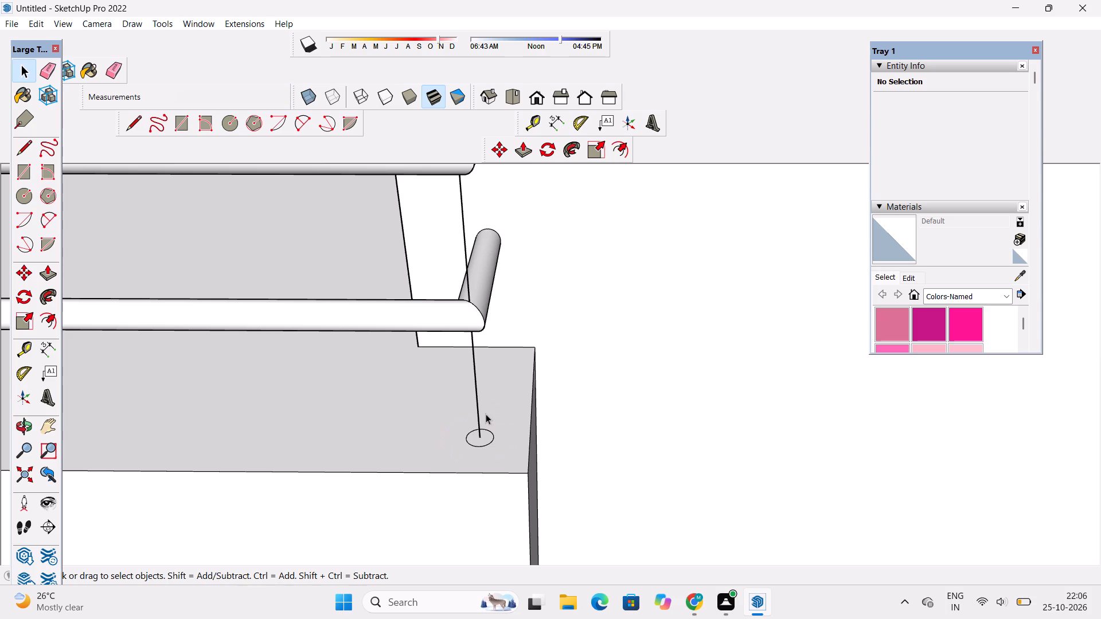
Set the new circle's segments to 60.
left_click(491, 433)
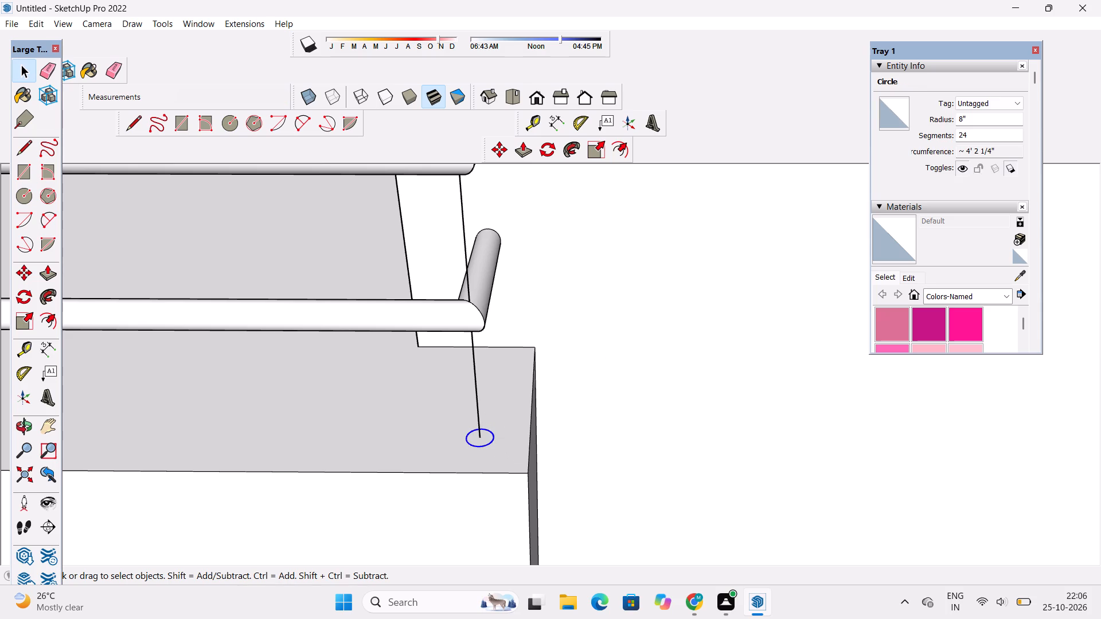
left_click(975, 134)
key("BackSpace")
key("BackSpace")
key("BackSpace")
key("BackSpace")
key("BackSpace")
key("BackSpace")
key("BackSpace")
key("BackSpace")
type("60")
key("Return")
left_click(716, 312)
Push/Pull the 8" radius circle up to the top railing bar to form the round corner post.
scroll(503, 436, "up", 4)
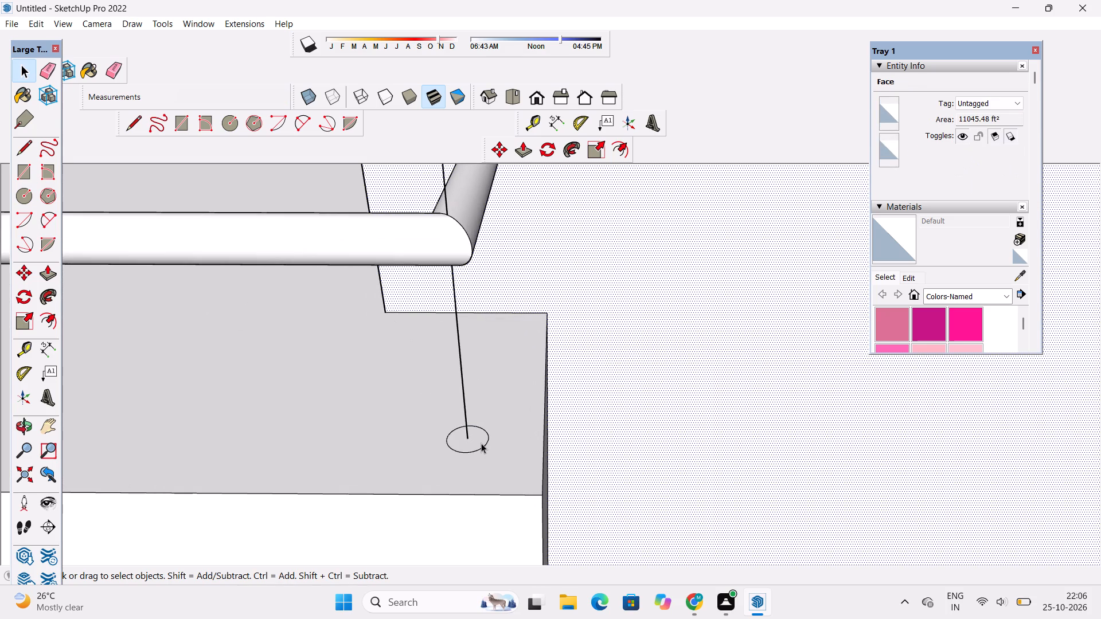
double_click(478, 430)
scroll(606, 379, "down", 3)
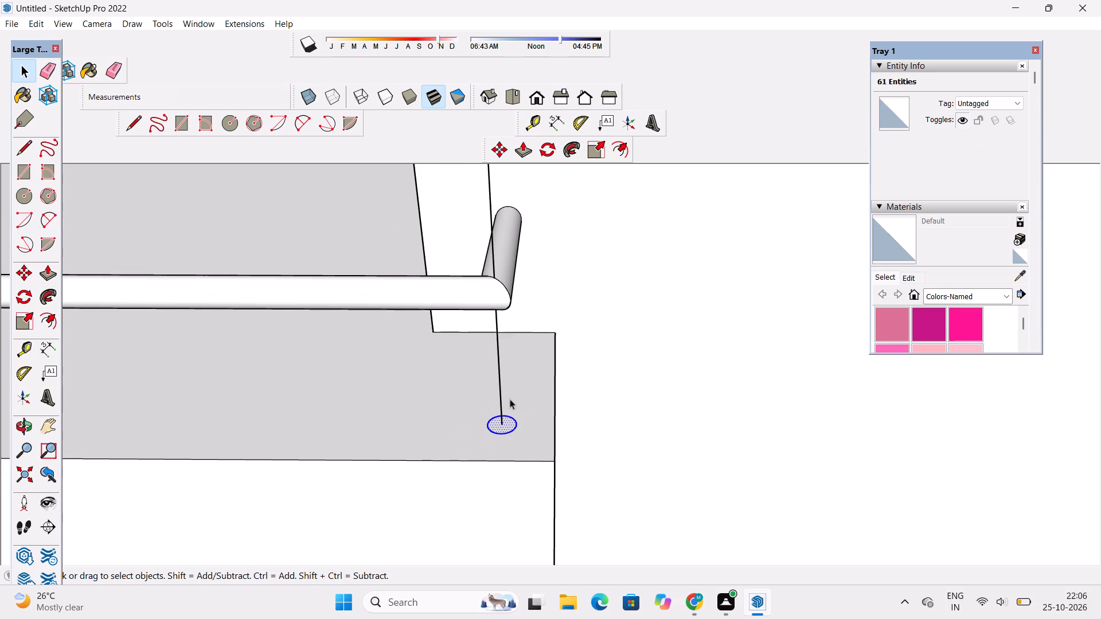
left_click(498, 378, "ctrl")
scroll(480, 421, "down", 5, "ctrl")
scroll(494, 410, "up", 3, "ctrl")
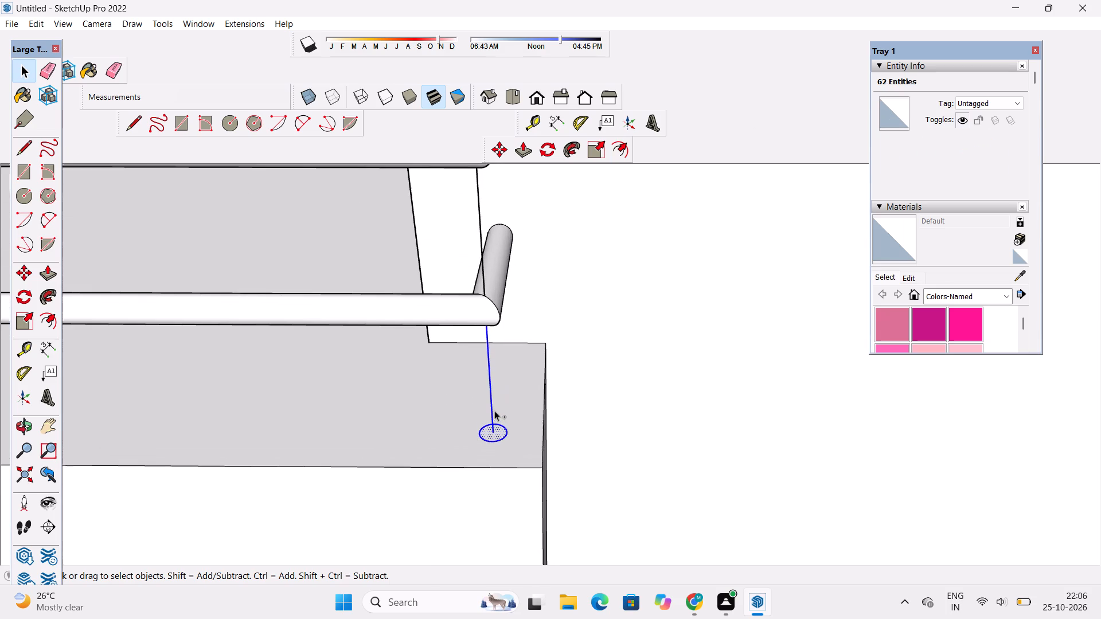
scroll(494, 410, "up", 1, "ctrl")
key("p")
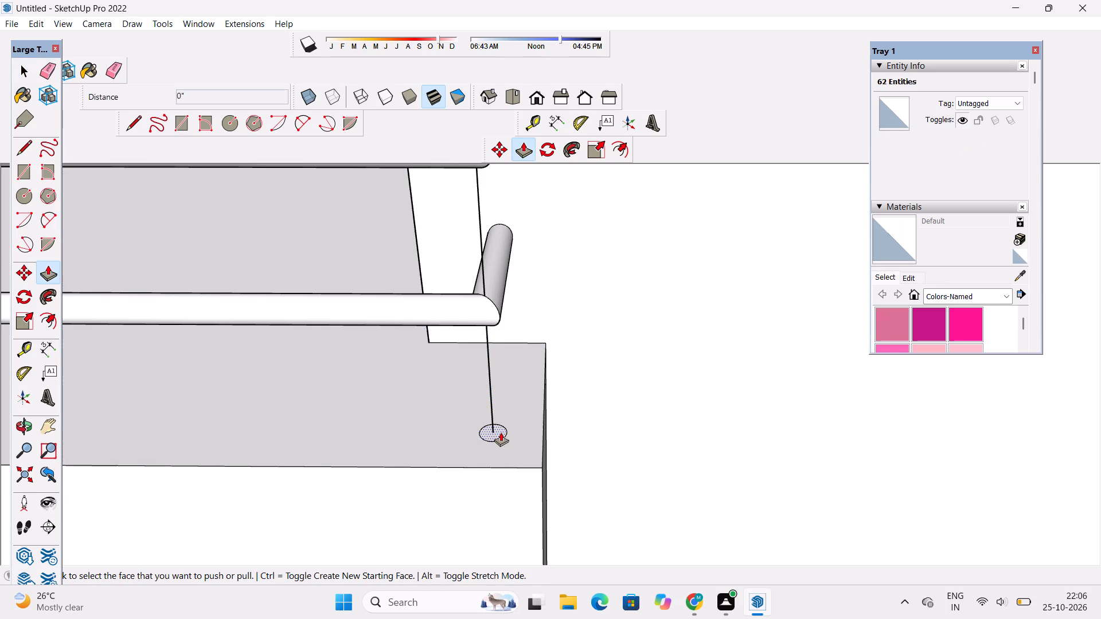
left_click(501, 432)
scroll(501, 432, "down", 10)
scroll(502, 373, "down", 6)
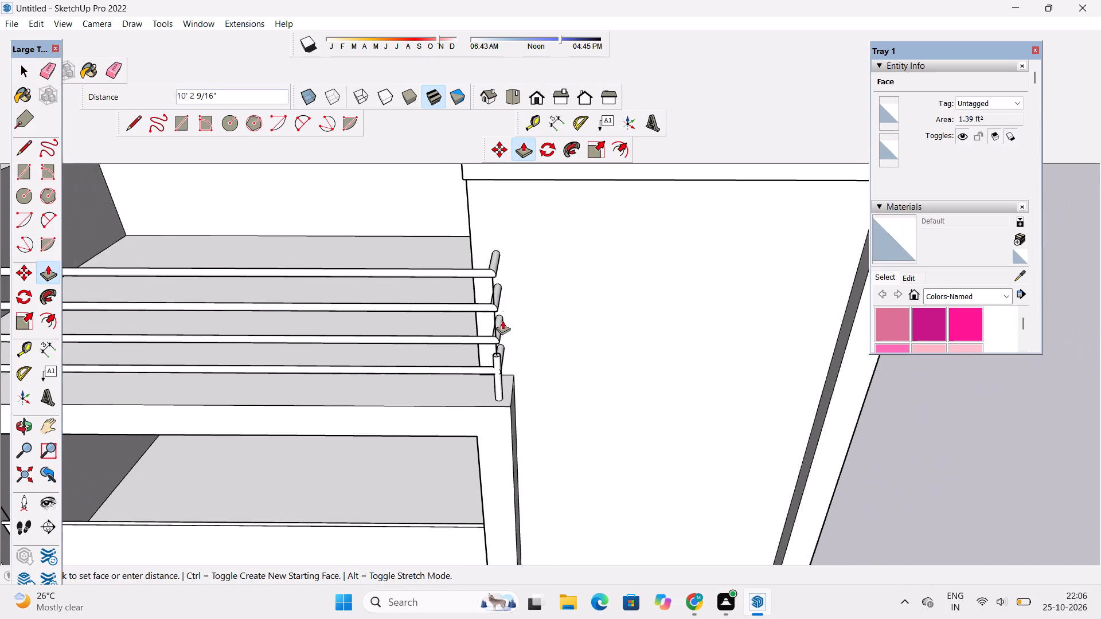
scroll(504, 301, "up", 8)
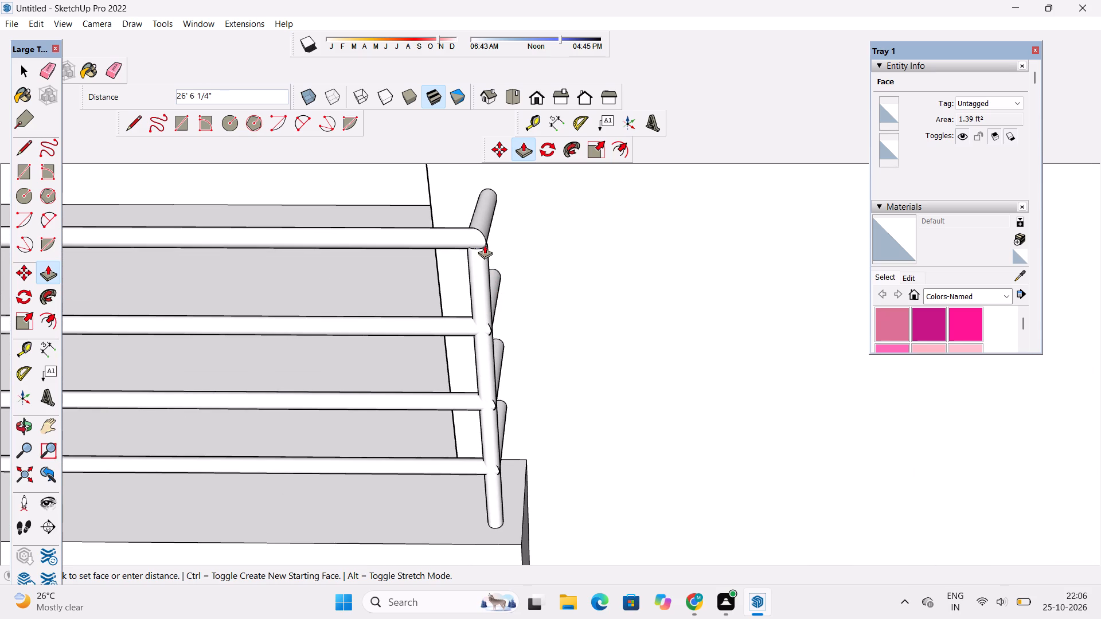
left_click(483, 242)
key("space")
Examine the railing with its corner post and the whole building front from several angles.
key("o")
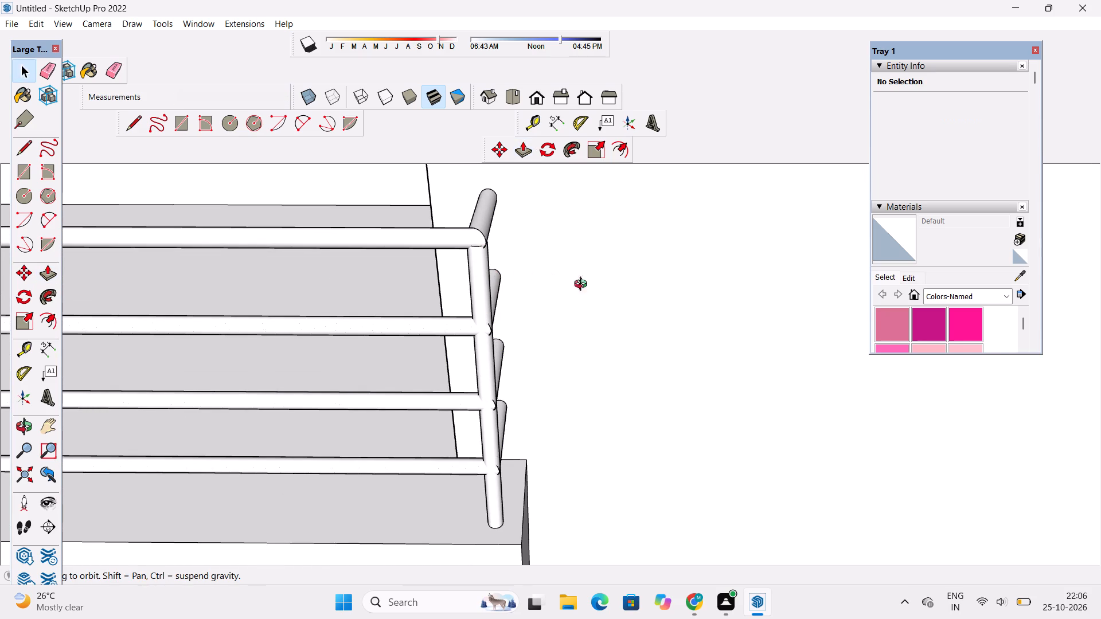
scroll(606, 302, "down", 17)
left_click_drag(531, 338, 580, 273)
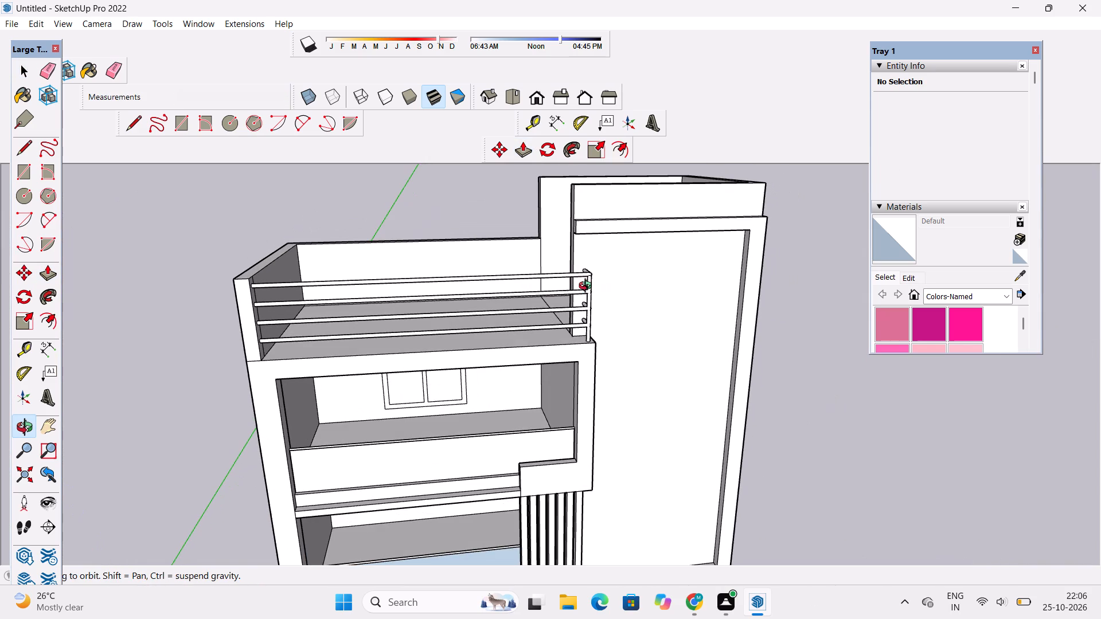
left_click_drag(589, 299, 690, 312, "shift")
left_click_drag(690, 312, 619, 253)
scroll(616, 242, "down", 6)
left_click_drag(624, 302, 580, 286, "shift")
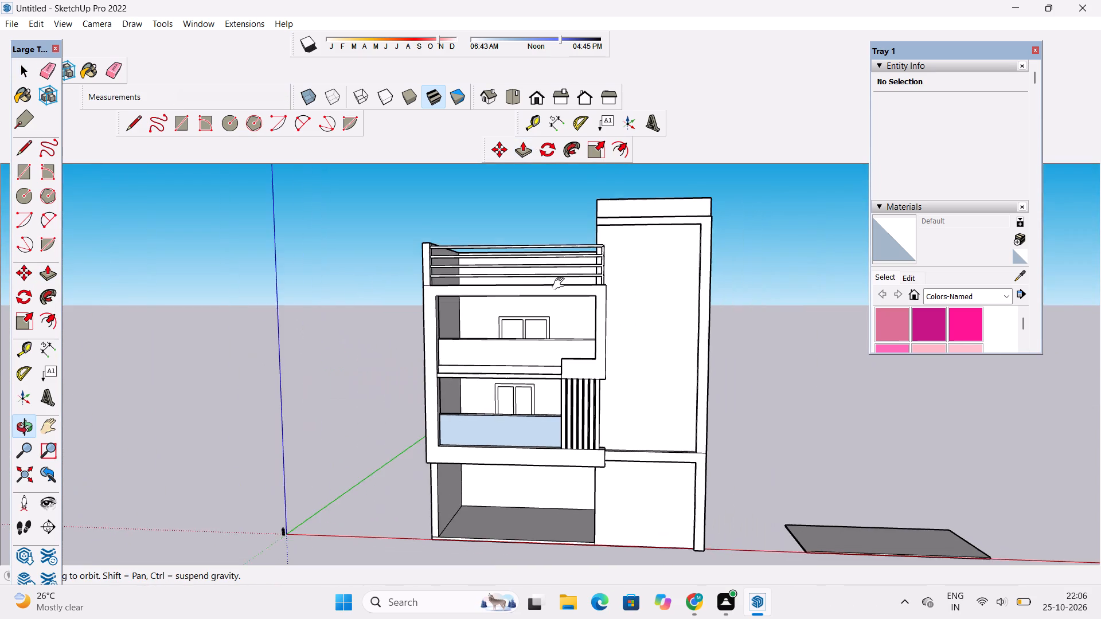
left_click_drag(533, 285, 591, 434)
scroll(528, 305, "down", 6)
left_click_drag(571, 343, 552, 288, "shift")
left_click_drag(542, 308, 526, 230)
scroll(520, 265, "up", 3)
left_click_drag(533, 305, 534, 288, "shift")
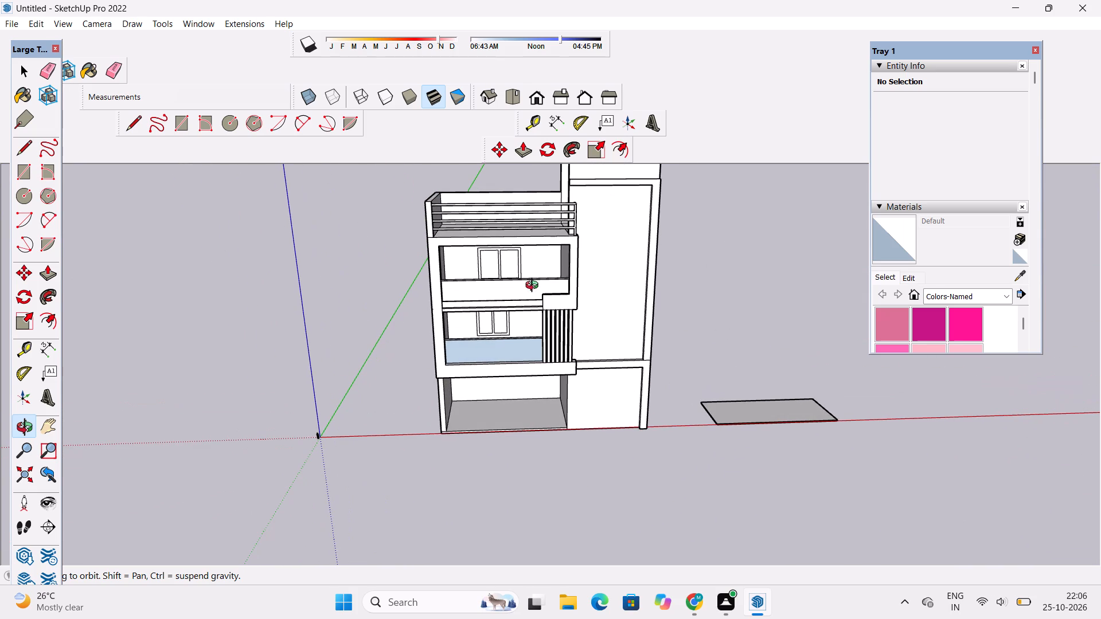
scroll(525, 265, "down", 3)
left_click_drag(541, 295, 543, 230, "shift")
scroll(548, 214, "up", 3)
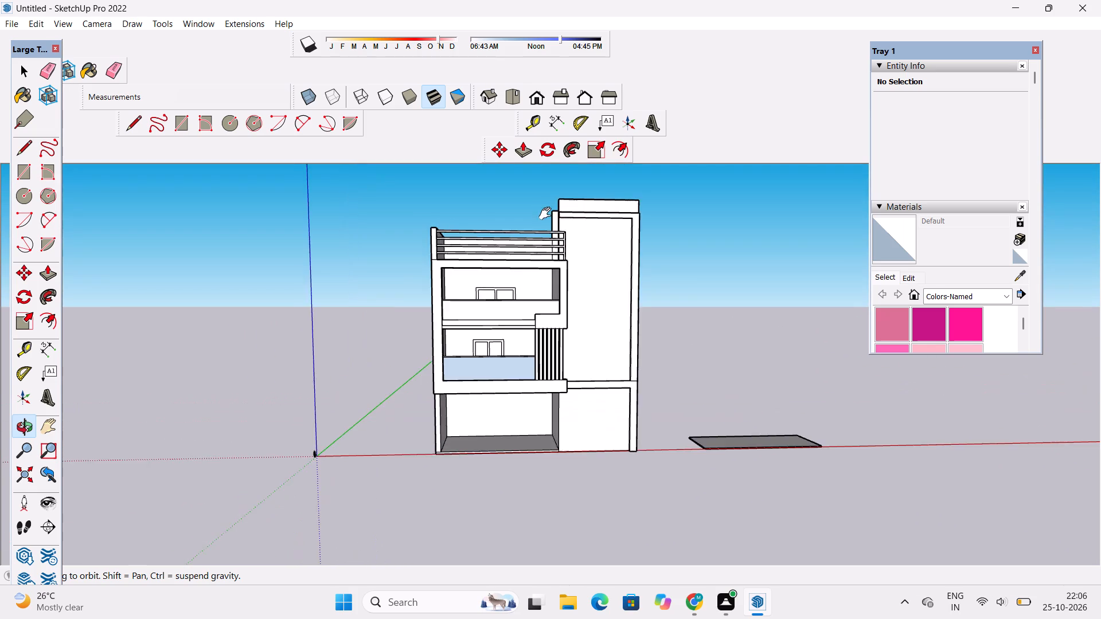
left_click_drag(548, 214, 530, 225, "shift")
left_click_drag(522, 236, 458, 263)
scroll(546, 230, "up", 5)
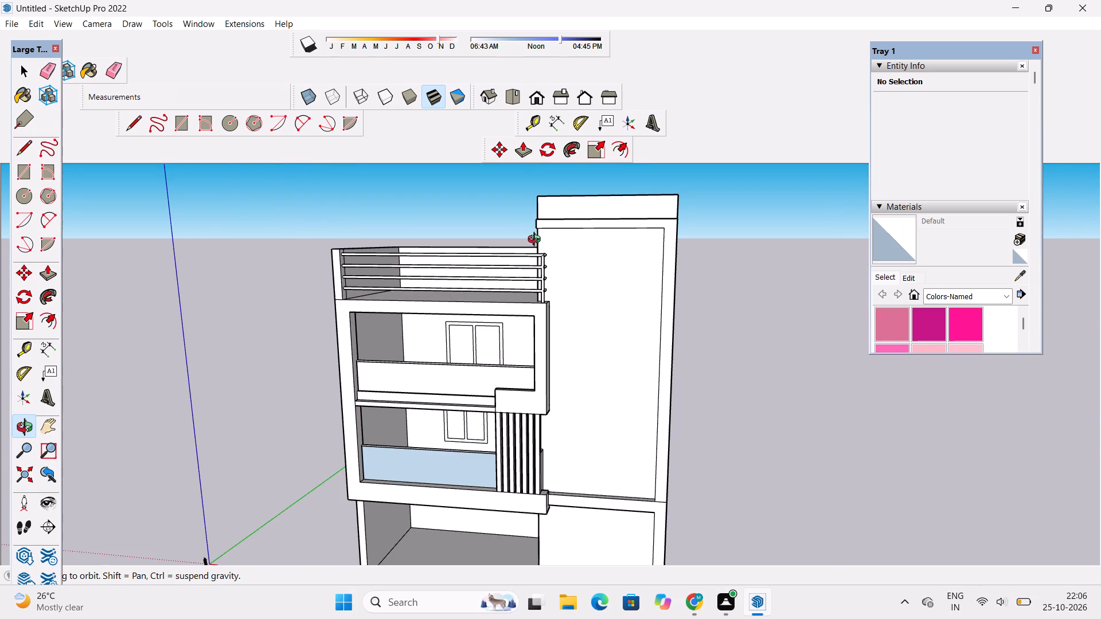
scroll(537, 241, "down", 3)
left_click_drag(528, 246, 525, 256, "shift")
scroll(487, 260, "up", 3)
left_click_drag(474, 264, 482, 280)
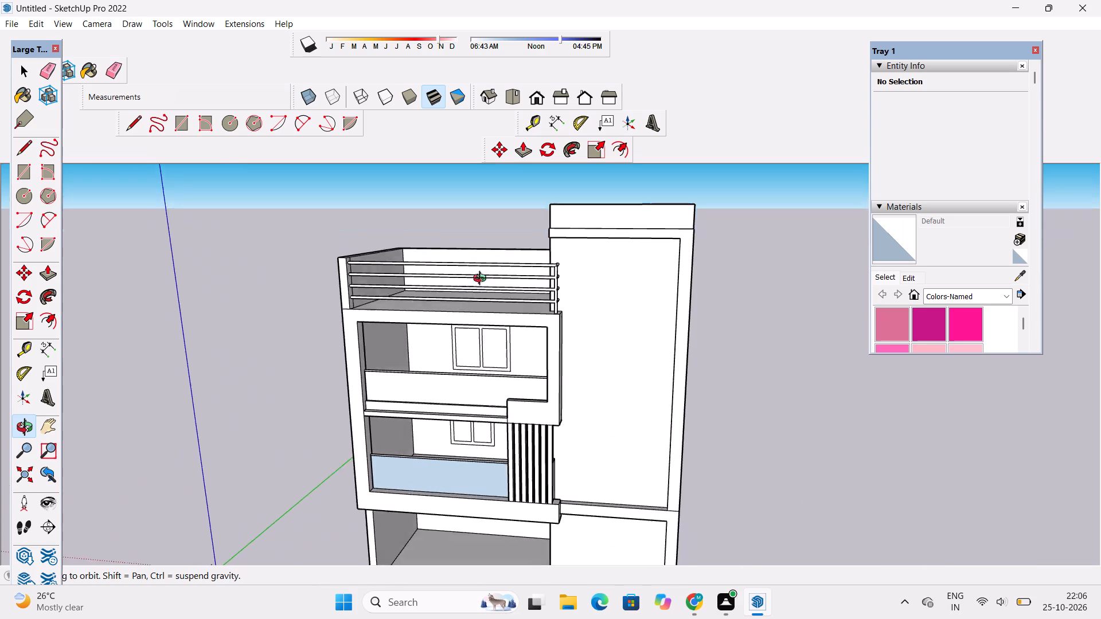
Place a horizontal guide 5' below the inner top edge of the tall block's outer side parapet.
left_click_drag(482, 280, 603, 341)
scroll(498, 236, "up", 3)
left_click_drag(484, 246, 633, 268)
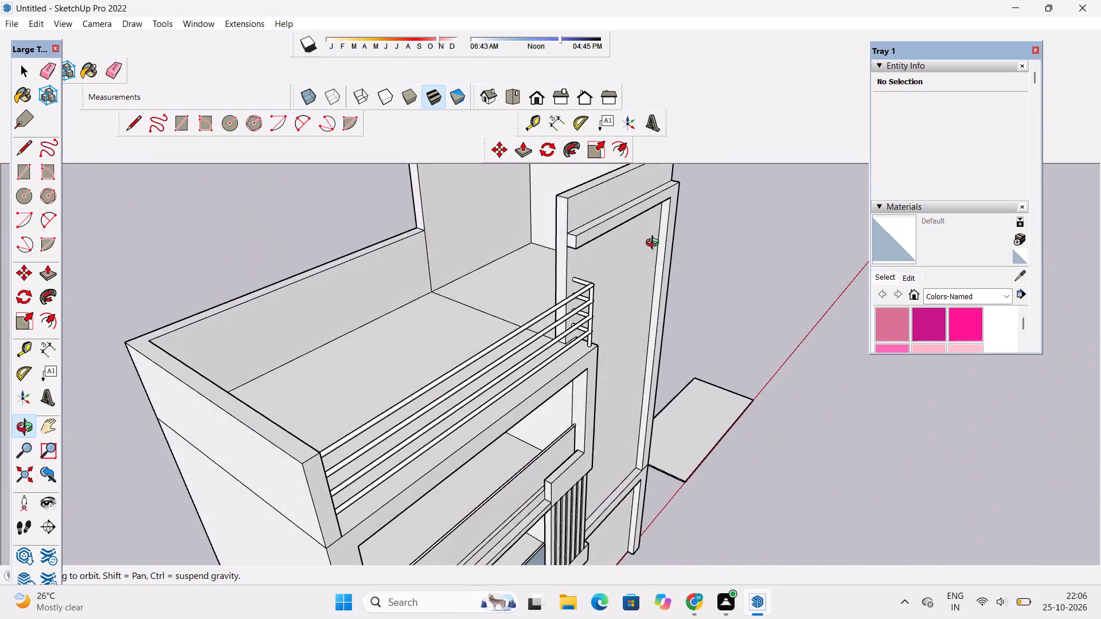
scroll(645, 237, "down", 5, "shift")
left_click_drag(633, 238, 550, 301, "shift")
scroll(512, 279, "up", 4)
left_click_drag(507, 273, 510, 287, "shift")
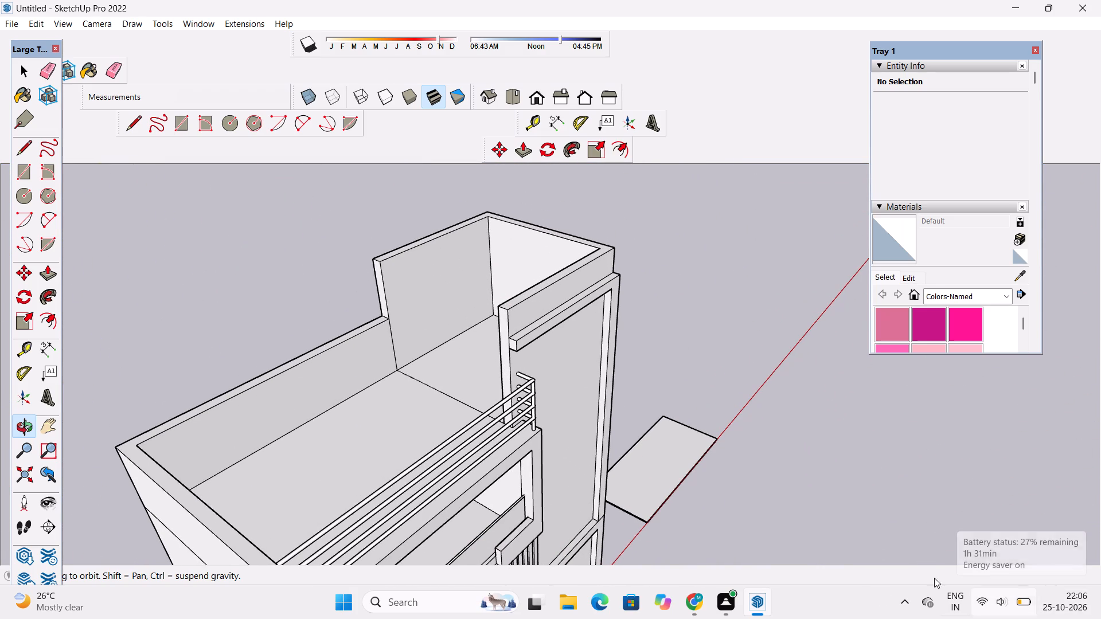
scroll(444, 312, "up", 1)
left_click_drag(444, 312, 489, 324, "shift")
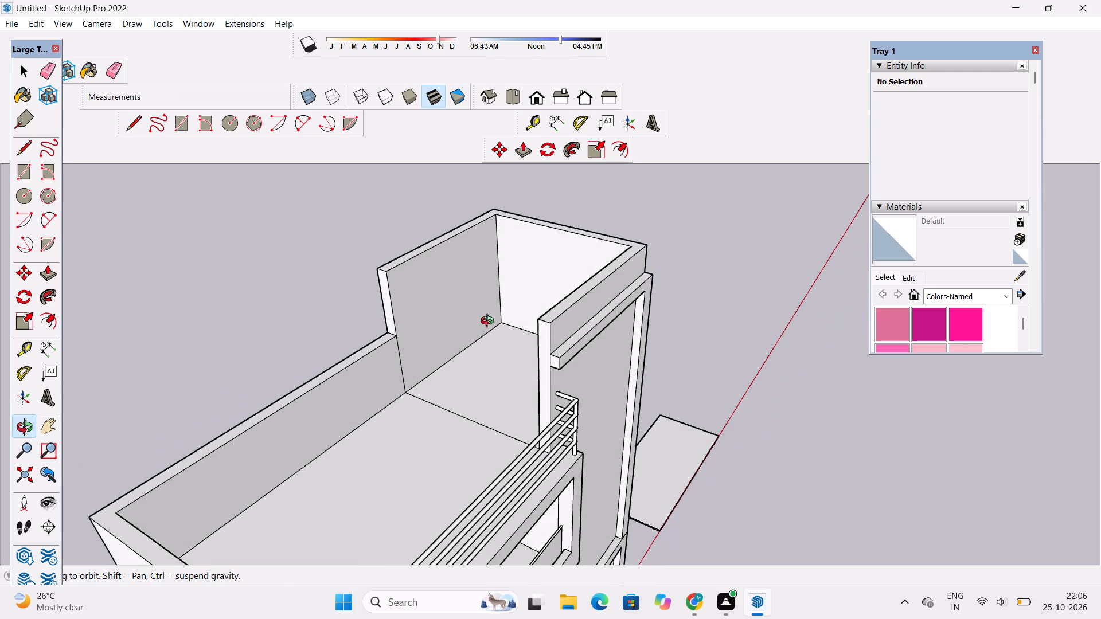
key("t")
scroll(561, 232, "up", 5)
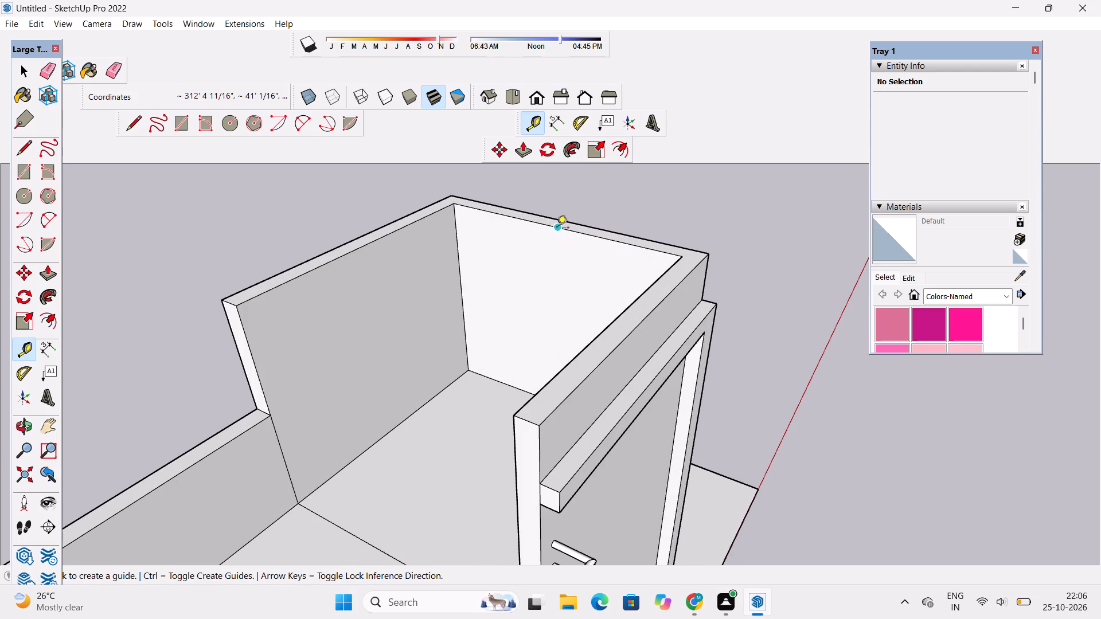
left_click(556, 229)
scroll(556, 229, "down", 4)
scroll(499, 240, "up", 6)
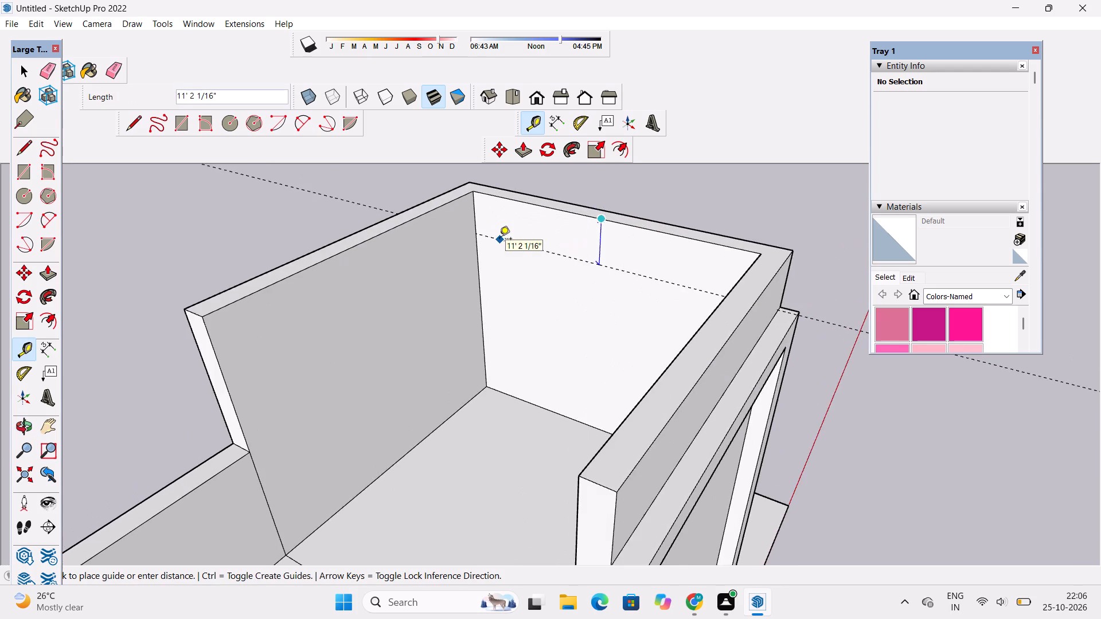
type("5'")
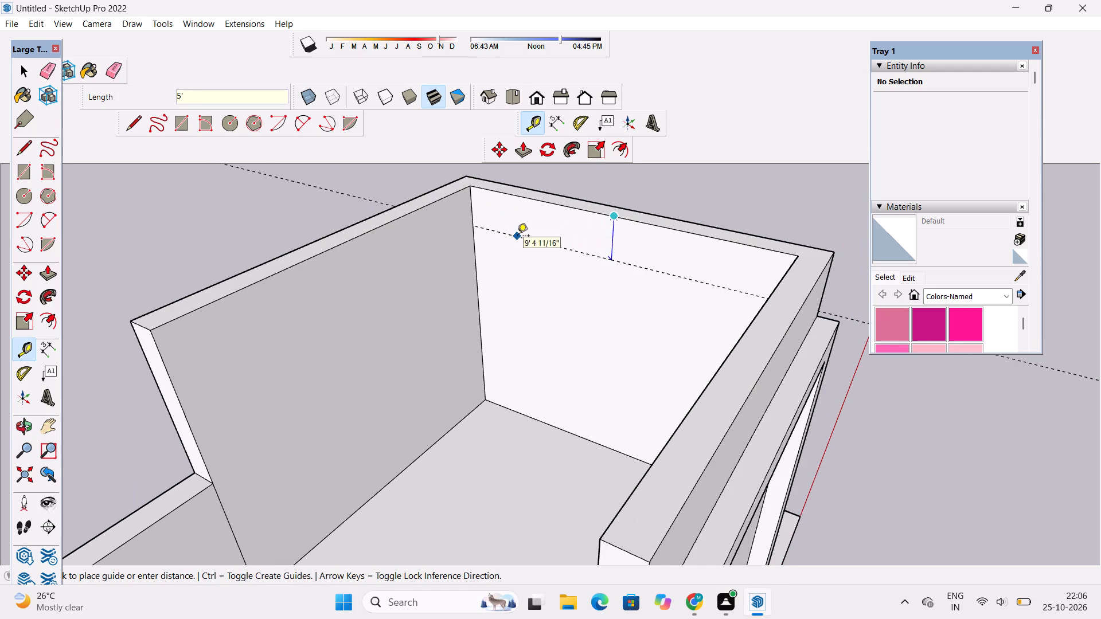
key("Return")
Draw a line along the guide across the parapet's inner face, corner to corner, and erase the guide.
key("o")
left_click_drag(507, 248, 615, 247)
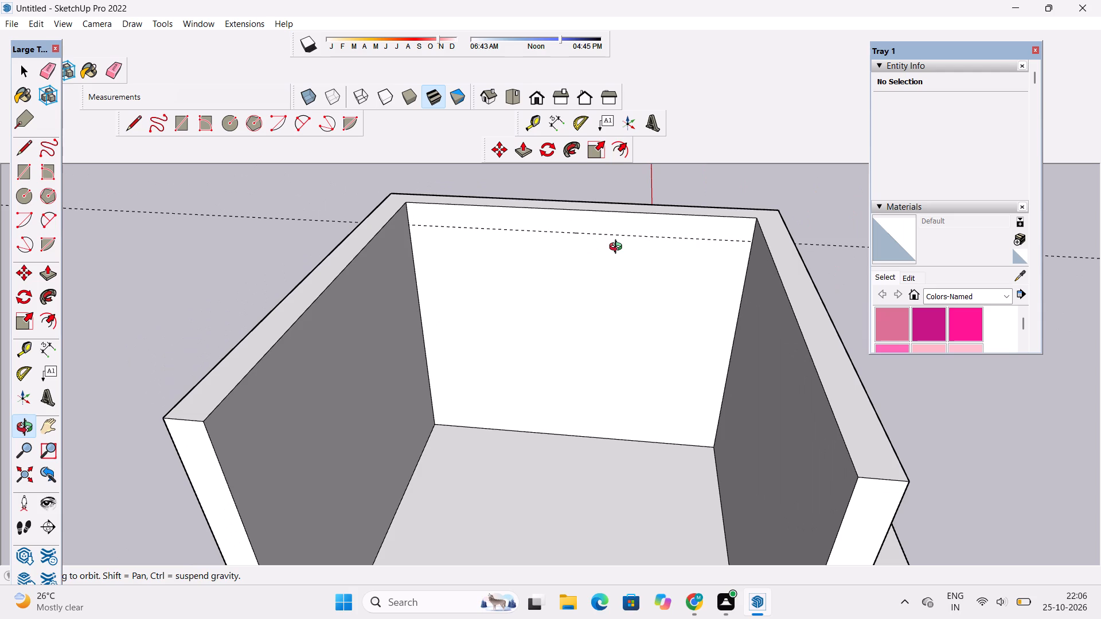
key("l")
left_click(749, 241)
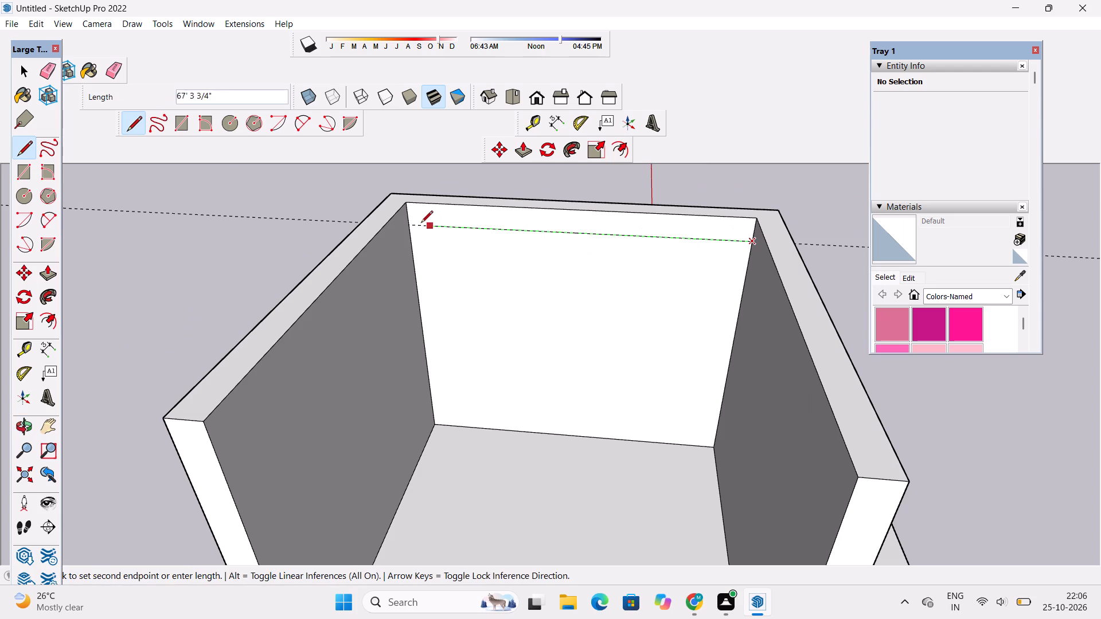
left_click(412, 226)
key("e")
left_click_drag(300, 206, 299, 216)
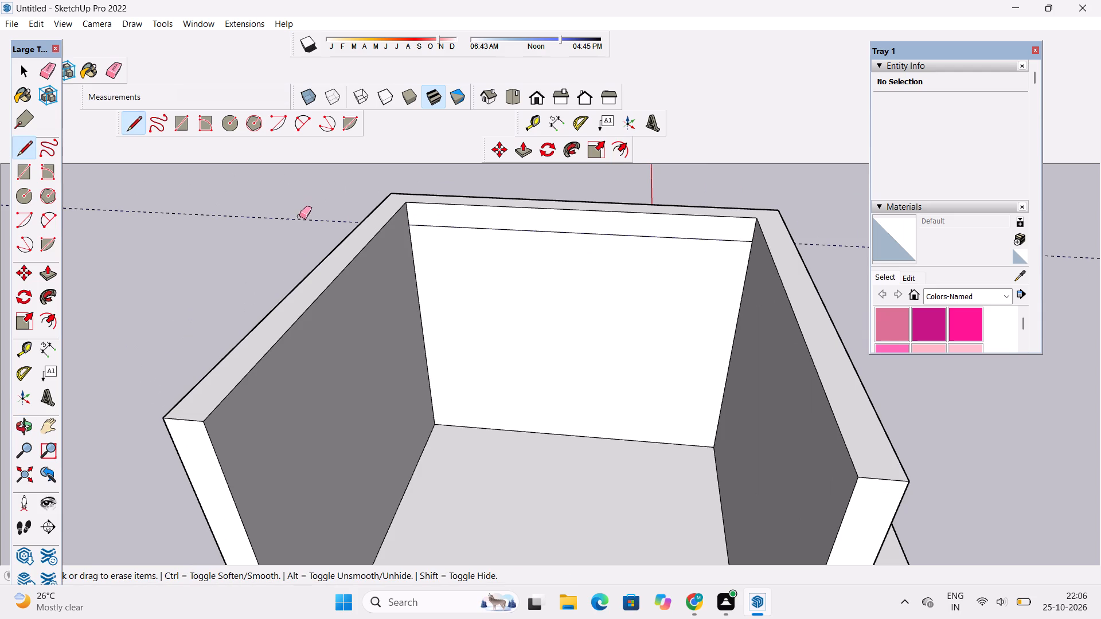
left_click_drag(299, 216, 299, 220)
key("space")
Push/Pull the parapet's top inner strip across the tall block to its open end, forming the roof slab.
key("o")
scroll(385, 198, "down", 6)
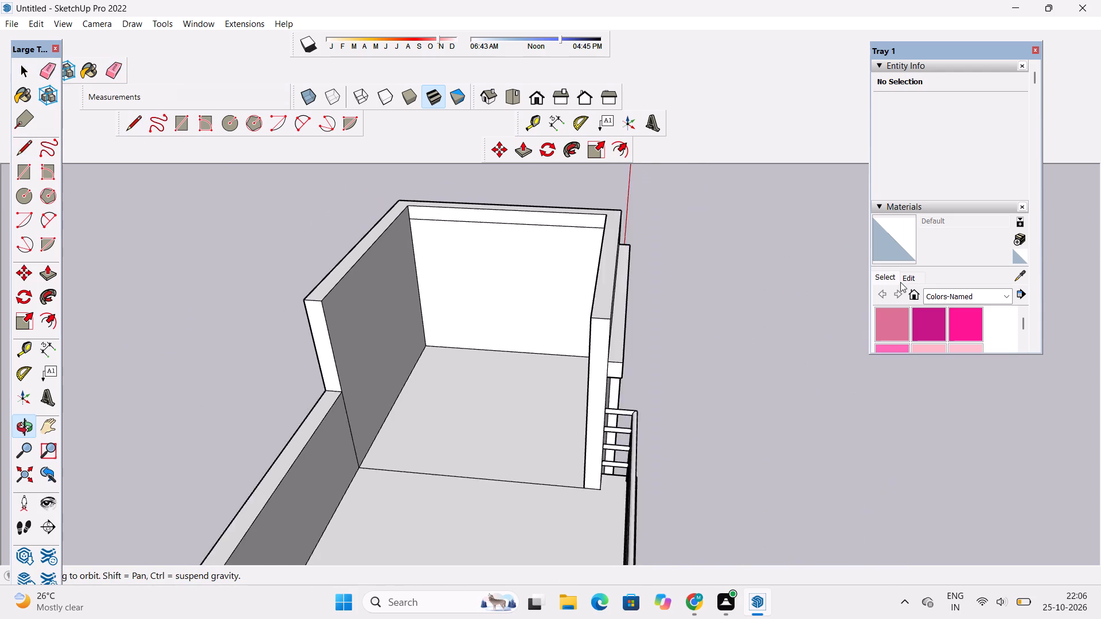
left_click_drag(858, 297, 638, 290)
scroll(627, 283, "down", 5)
left_click_drag(627, 284, 686, 318, "shift")
left_click_drag(685, 318, 634, 289)
scroll(618, 260, "down", 4)
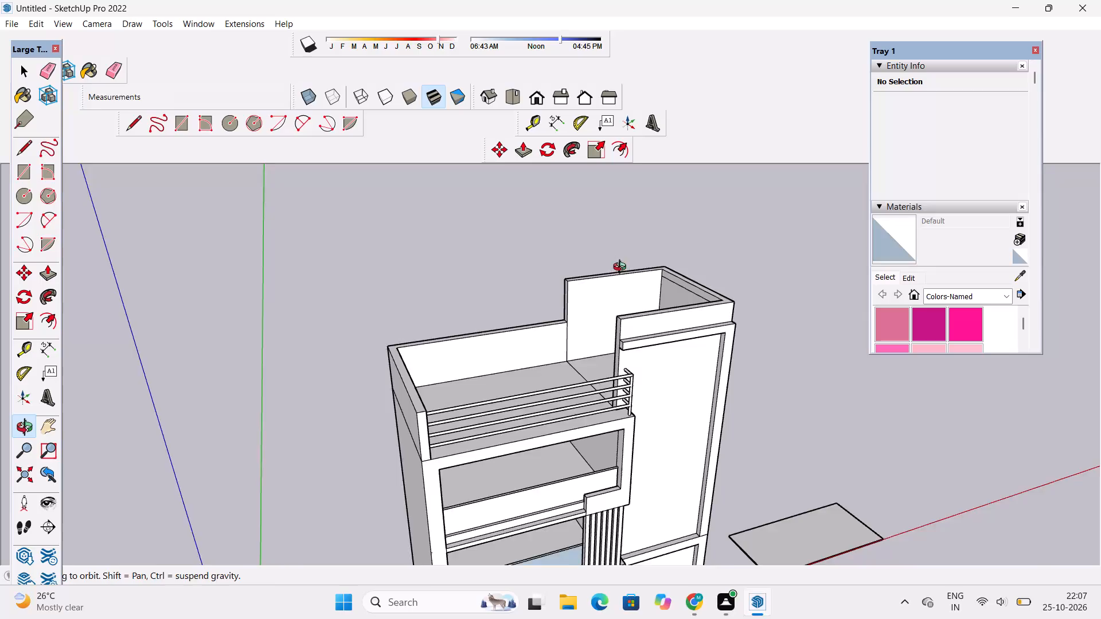
key("p")
scroll(677, 293, "up", 5)
left_click(686, 280)
scroll(663, 279, "down", 3)
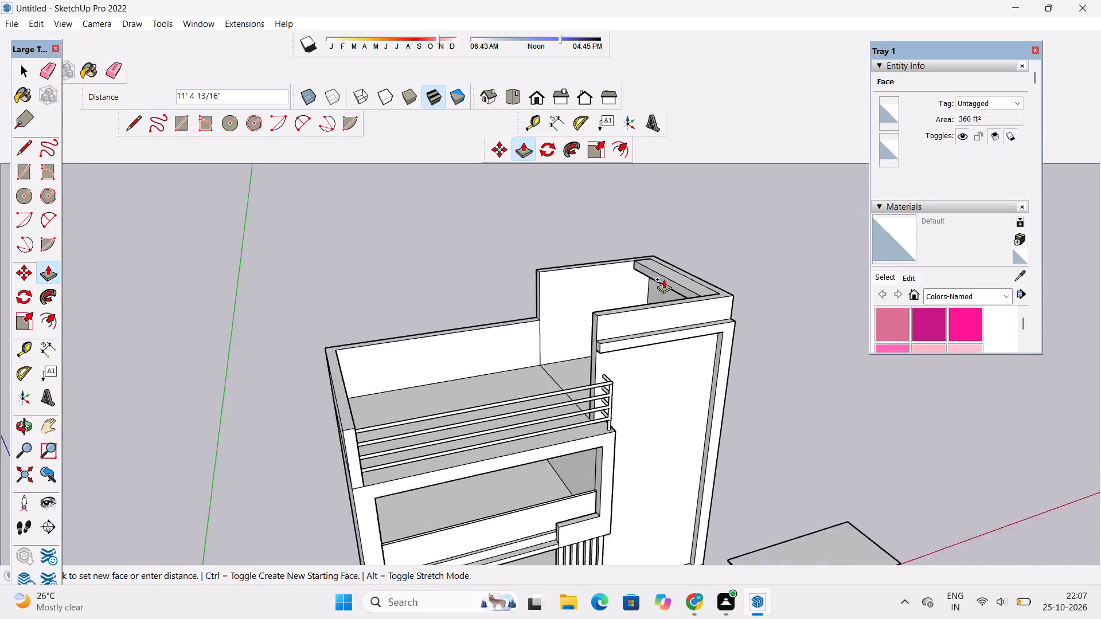
scroll(663, 279, "down", 2)
left_click(608, 307)
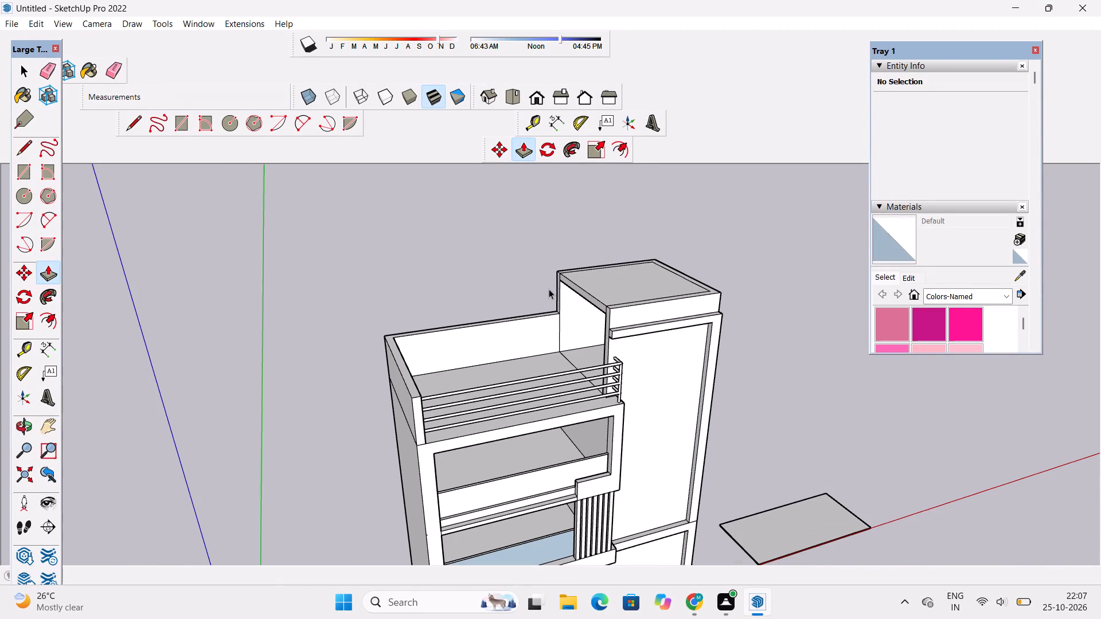
Examine the tall block's new roof slab together with the terrace and balcony front.
key("space")
key("o")
scroll(648, 117, "down", 1)
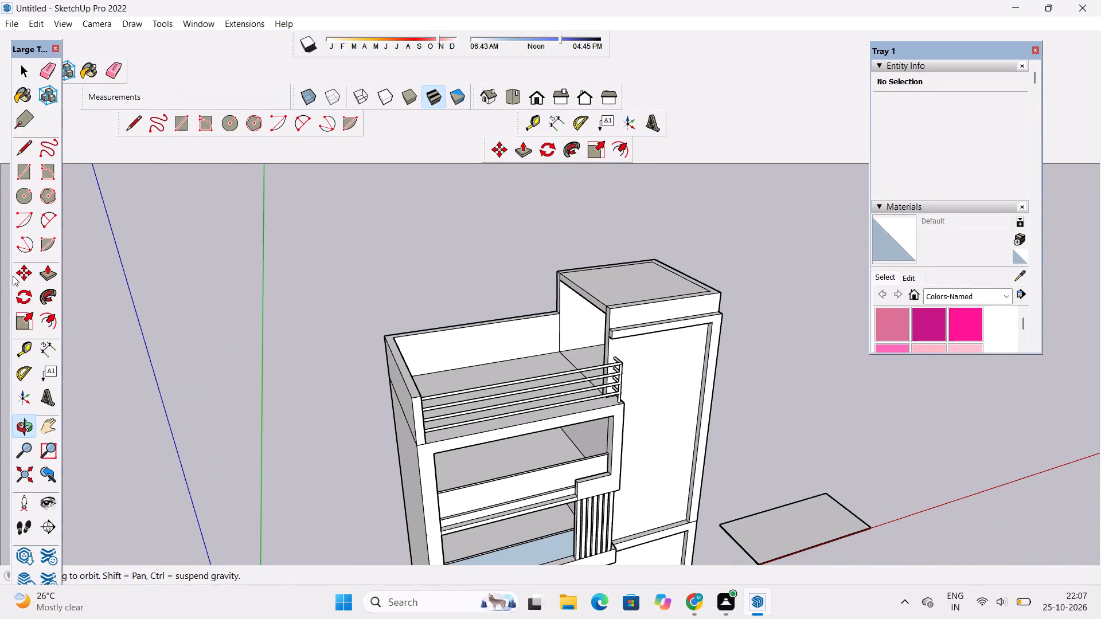
scroll(328, 320, "down", 2)
left_click_drag(348, 344, 338, 309, "shift")
left_click_drag(338, 309, 357, 334)
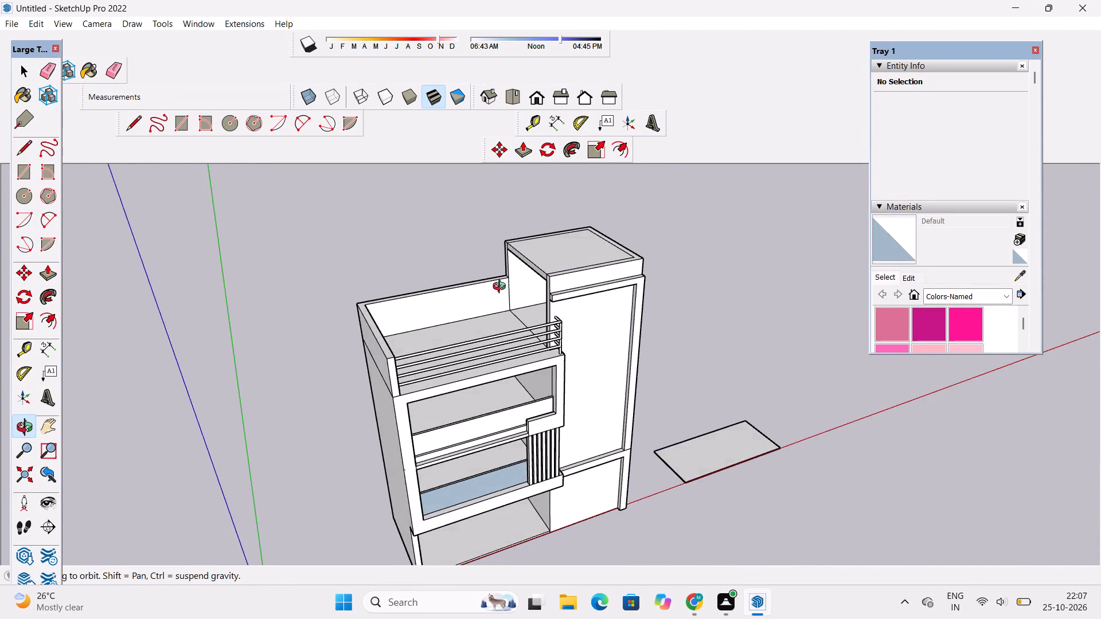
scroll(502, 288, "up", 3)
left_click_drag(502, 287, 487, 276, "shift")
left_click_drag(470, 287, 470, 295)
scroll(501, 315, "up", 3)
left_click(501, 314, "shift")
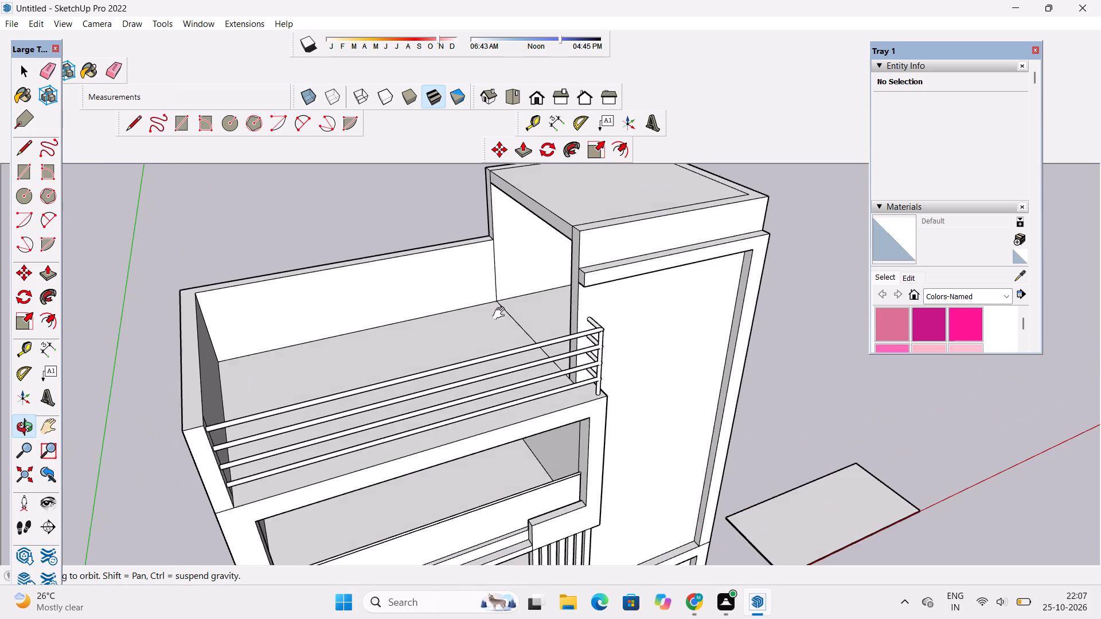
Draw an 82' line across the tall block's open end at the level of the front ledge's top edge.
left_click_drag(519, 319, 658, 315)
scroll(658, 285, "down", 3)
left_click_drag(432, 311, 561, 315)
scroll(568, 295, "up", 1)
left_click_drag(565, 291, 550, 300, "shift")
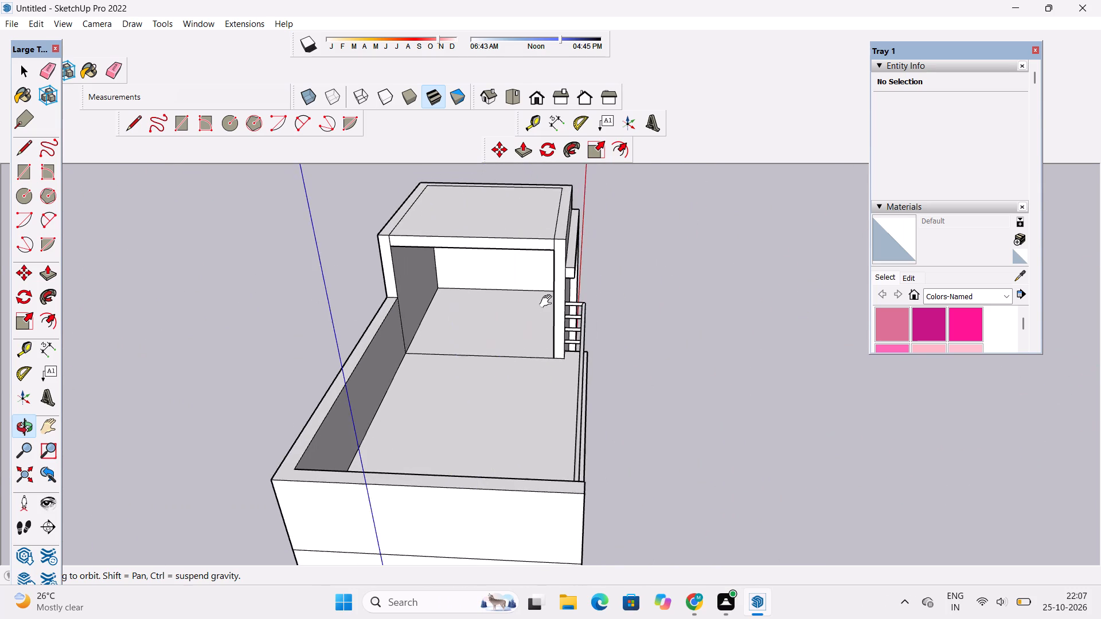
scroll(546, 302, "up", 1)
left_click_drag(546, 302, 538, 303, "shift")
left_click_drag(537, 302, 565, 284)
key("l")
scroll(566, 275, "up", 4)
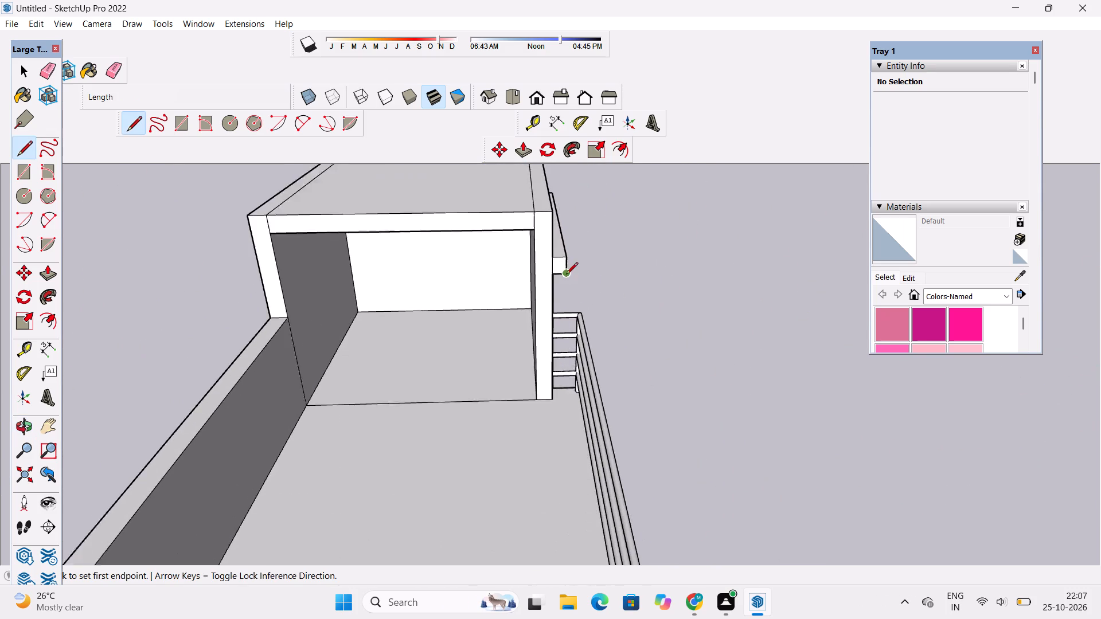
left_click(552, 255)
scroll(552, 255, "down", 3)
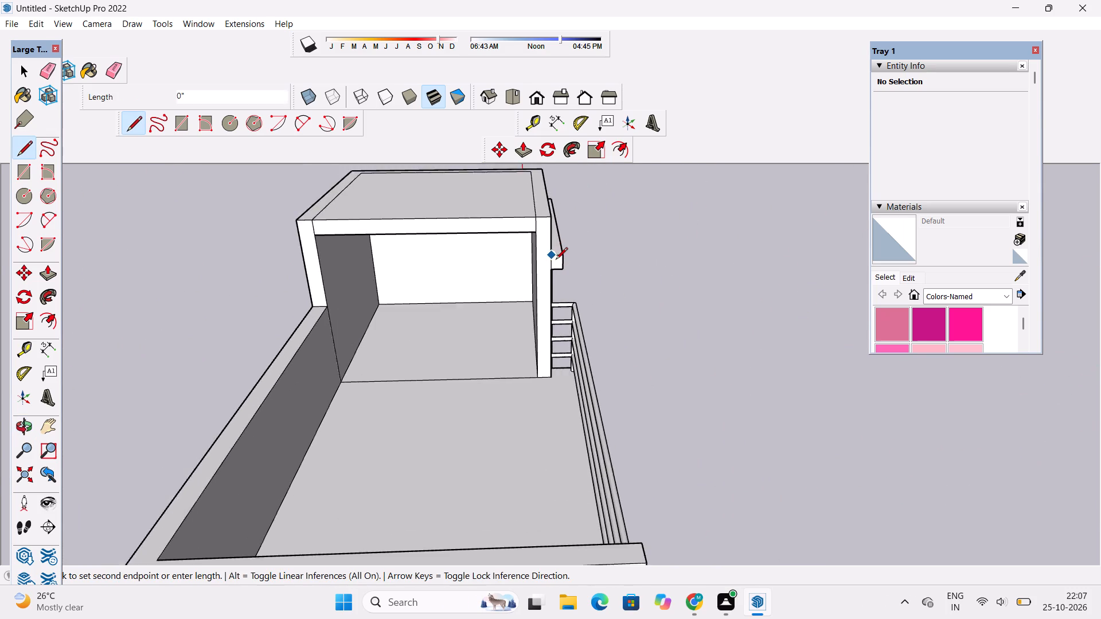
scroll(556, 260, "down", 2)
scroll(300, 280, "up", 3)
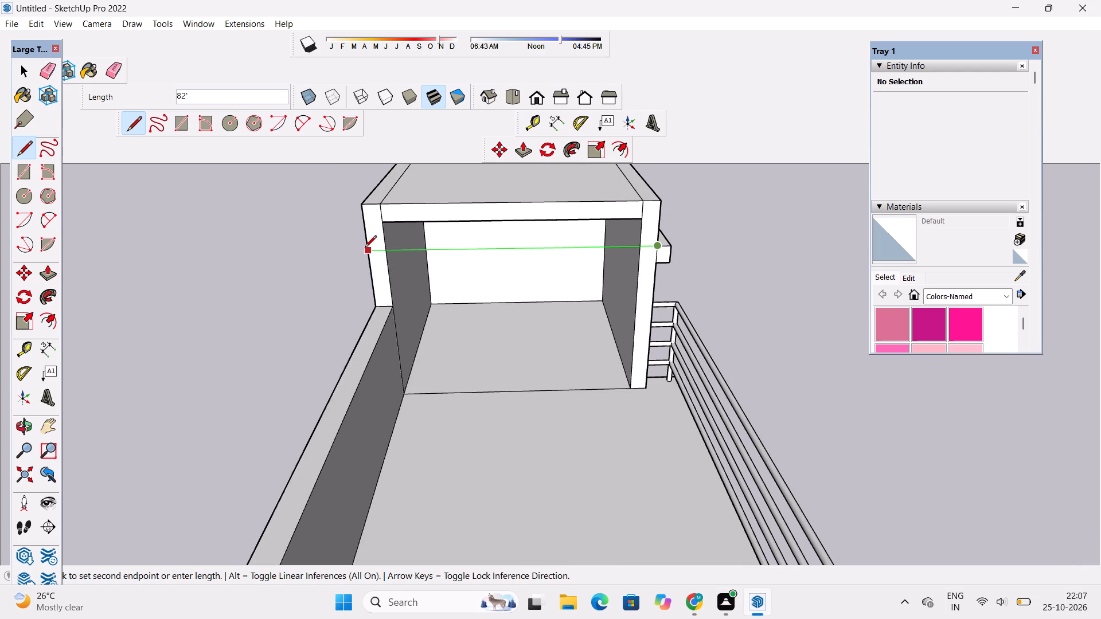
left_click(365, 248)
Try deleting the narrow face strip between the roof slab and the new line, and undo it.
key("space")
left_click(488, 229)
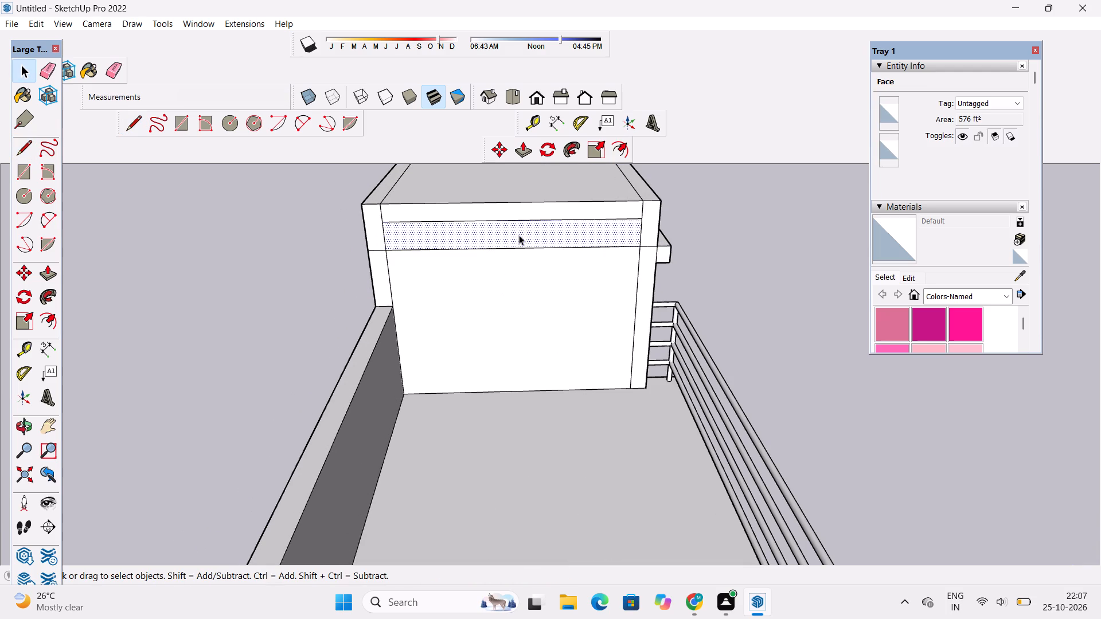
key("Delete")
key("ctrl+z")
Delete the large face below the new line to reopen the tall block's end.
left_click(522, 297)
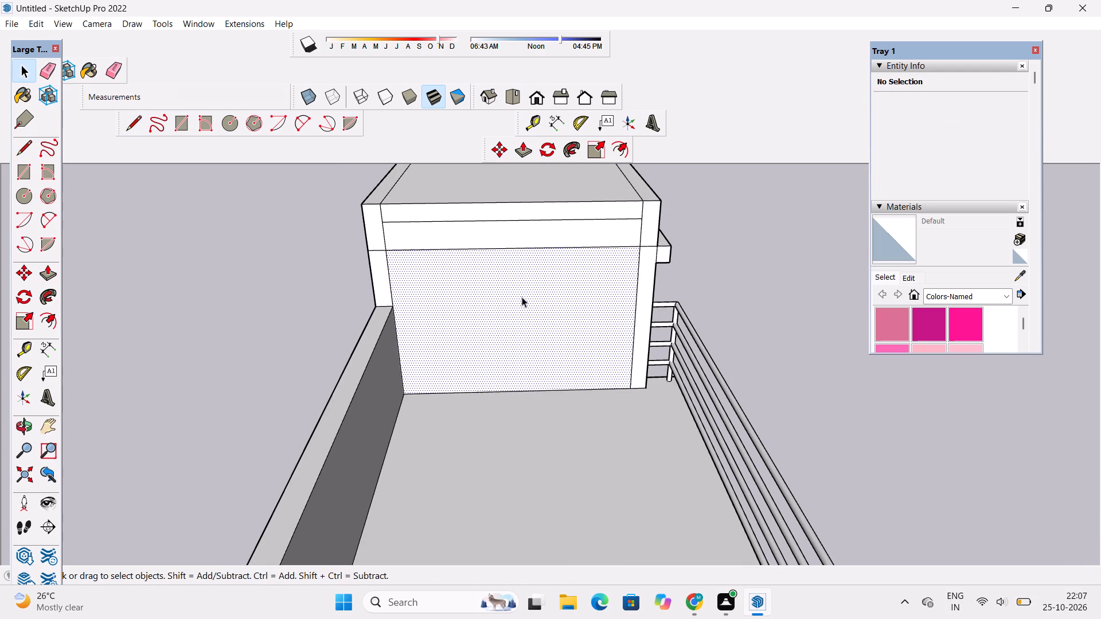
key("Delete")
Draw a second line across the open end at the front ledge's bottom edge and delete the face filling the opening below it.
scroll(592, 276, "up", 1)
key("l")
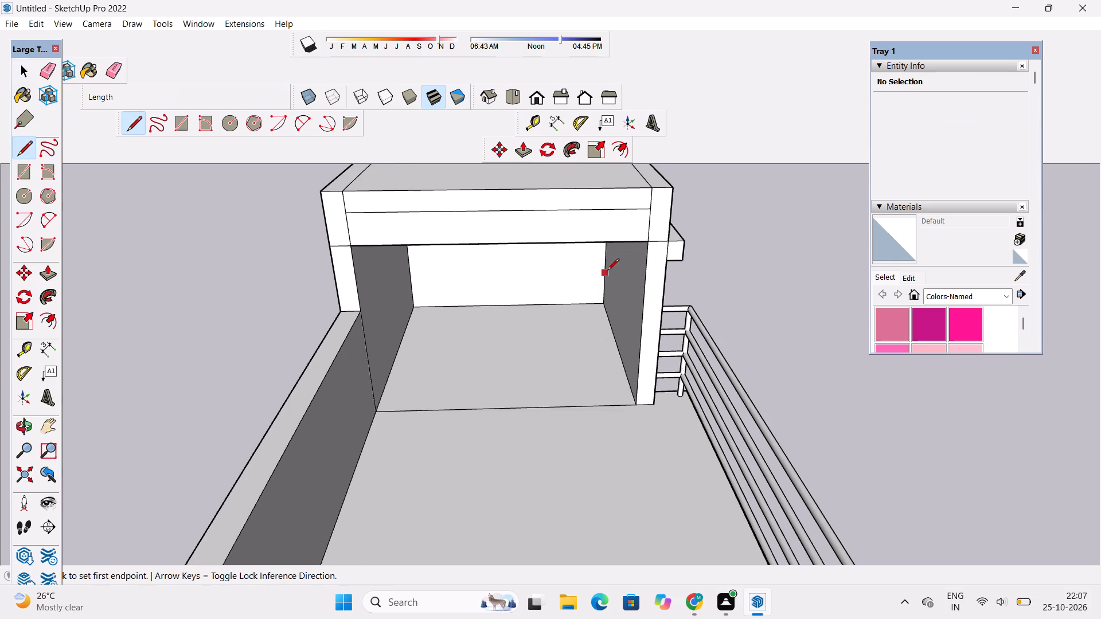
left_click(664, 264)
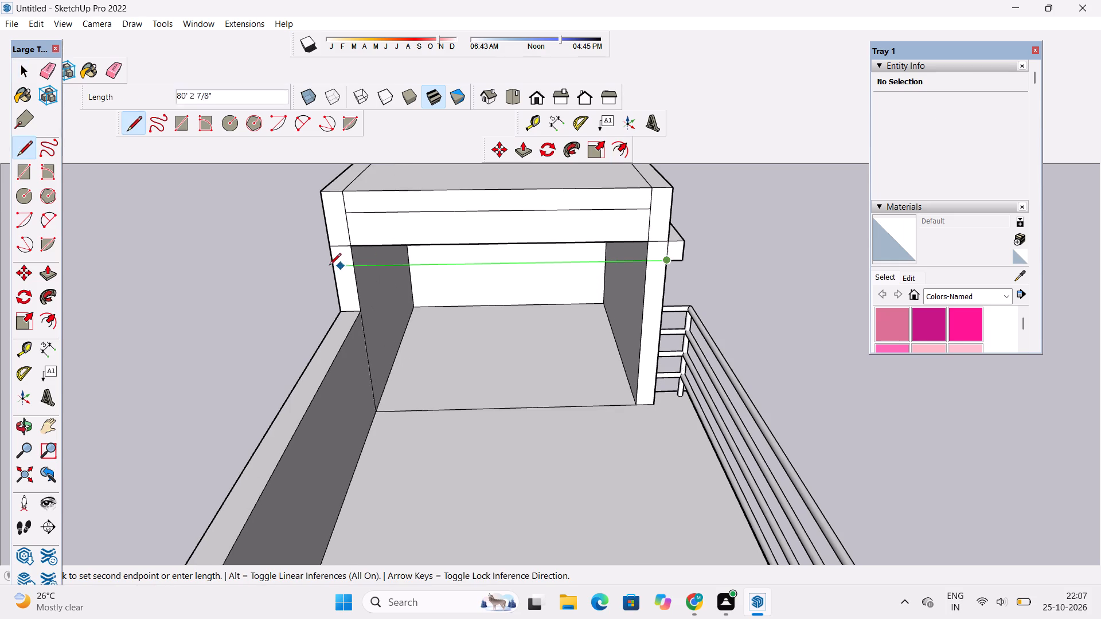
left_click(332, 268)
key("space")
left_click(509, 310)
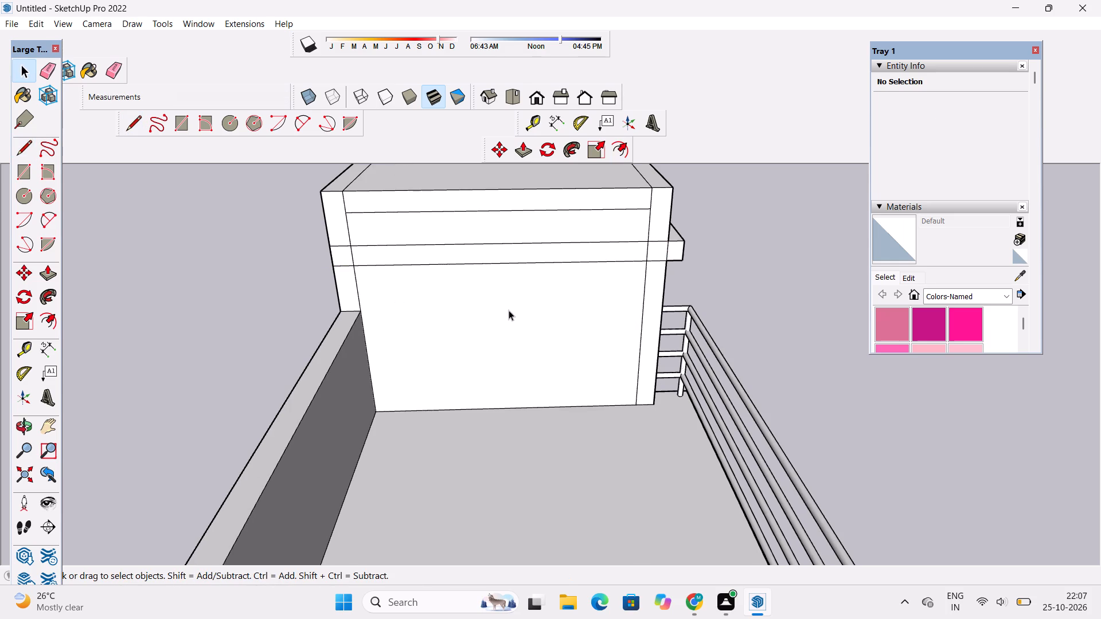
key("Delete")
Examine the banded end of the tall block, its front ledge and the terrace railing from several angles.
key("o")
left_click_drag(533, 309, 409, 309)
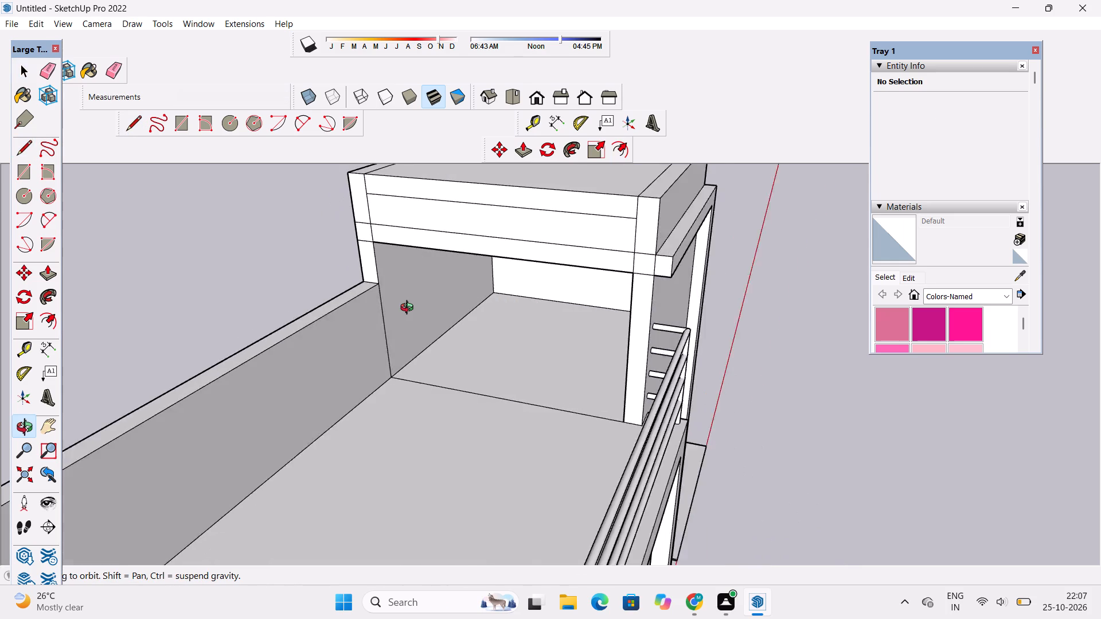
left_click_drag(409, 309, 409, 309)
scroll(406, 304, "down", 2)
left_click_drag(412, 308, 430, 328, "shift")
left_click_drag(478, 331, 436, 297)
scroll(425, 284, "down", 5)
left_click_drag(517, 293, 424, 295, "shift")
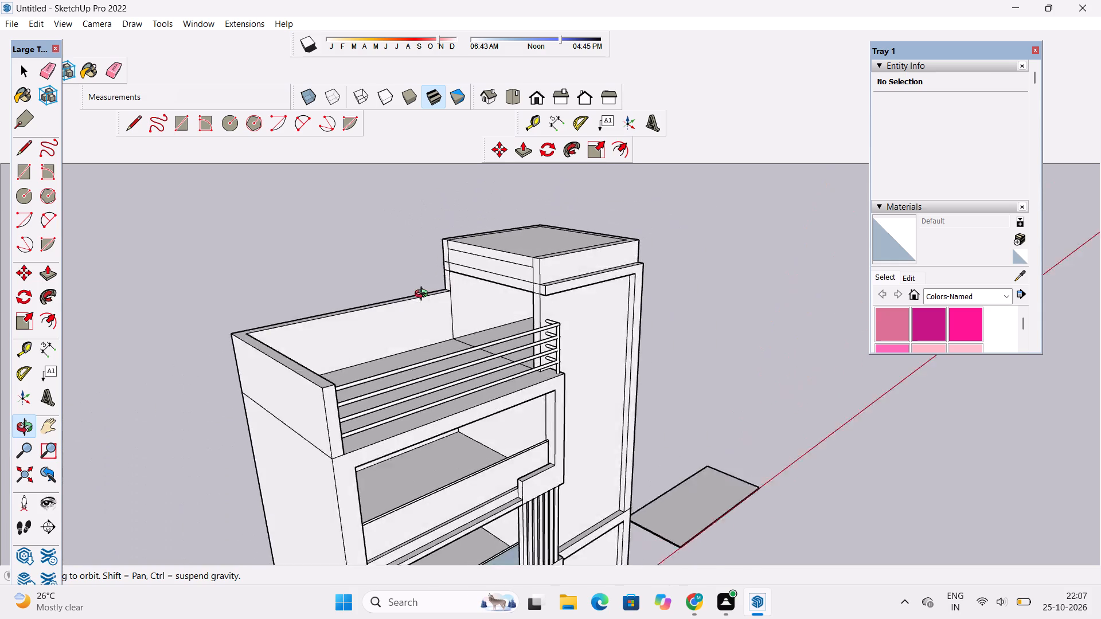
left_click_drag(424, 295, 407, 295, "shift")
scroll(454, 290, "up", 2)
left_click_drag(522, 290, 531, 271, "shift")
left_click_drag(596, 279, 495, 260)
scroll(557, 295, "up", 4)
left_click_drag(585, 281, 585, 287, "shift")
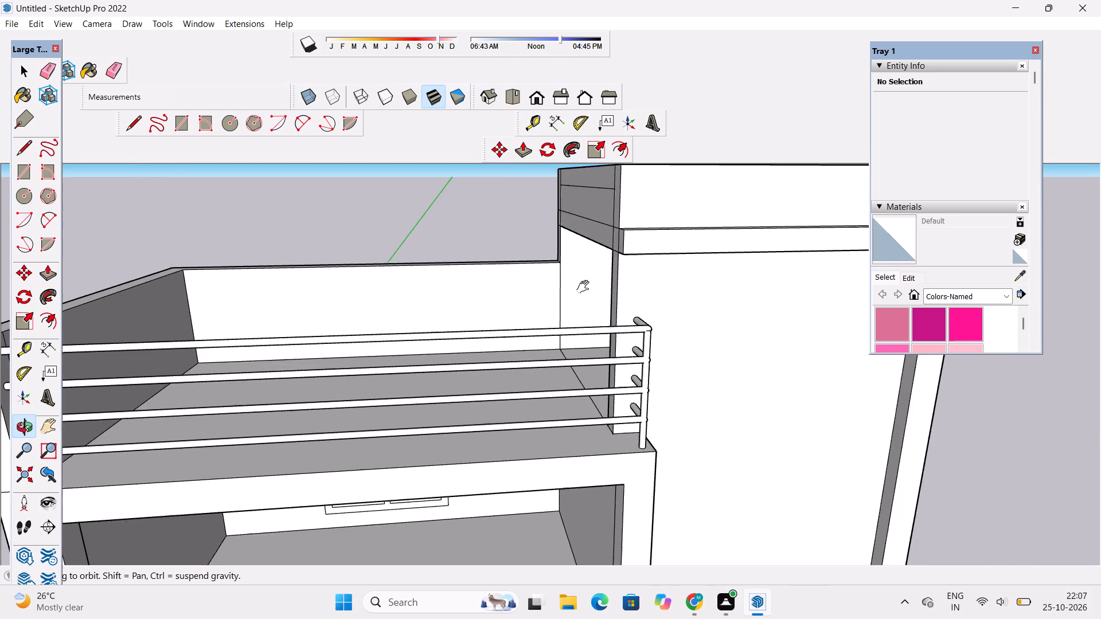
left_click_drag(585, 287, 585, 286, "shift")
left_click_drag(585, 287, 540, 280)
left_click(555, 253, "shift")
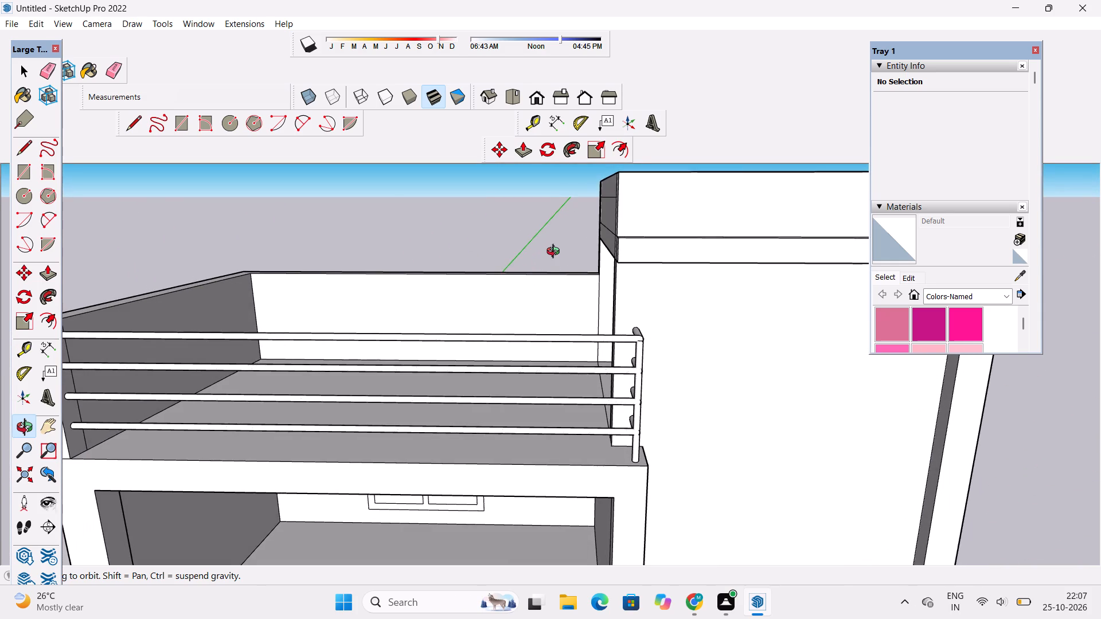
left_click_drag(556, 253, 557, 260)
scroll(557, 260, "down", 1)
left_click_drag(571, 347, 567, 273, "shift")
scroll(575, 267, "down", 2)
scroll(575, 303, "up", 3)
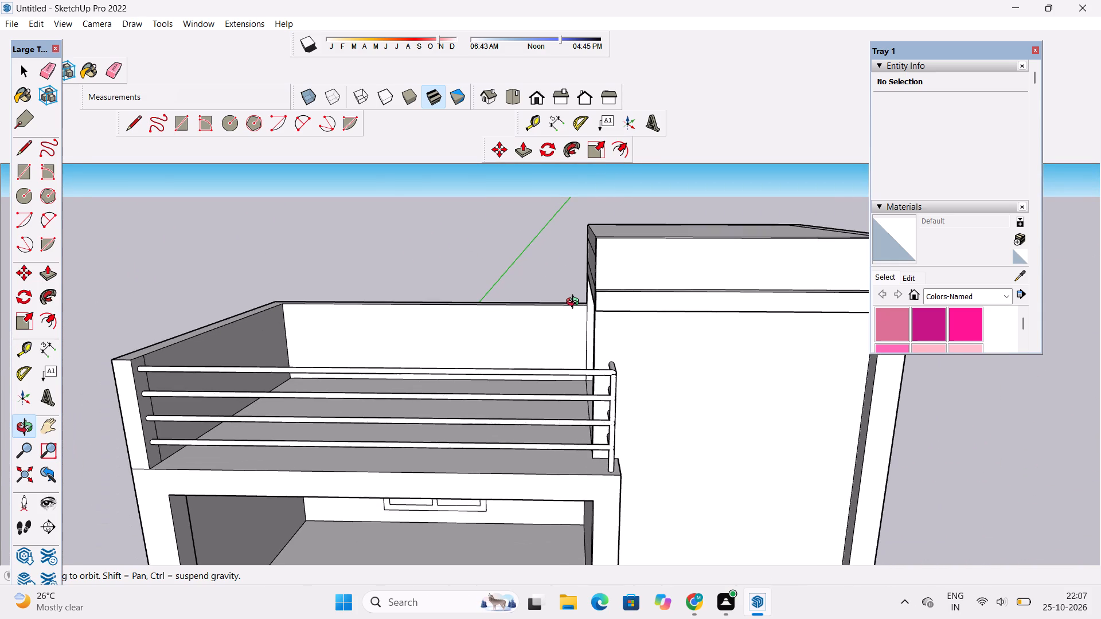
left_click(588, 294, "shift")
left_click_drag(588, 294, 680, 285)
scroll(517, 332, "down", 4)
left_click_drag(506, 347, 562, 290, "shift")
left_click_drag(563, 289, 661, 292)
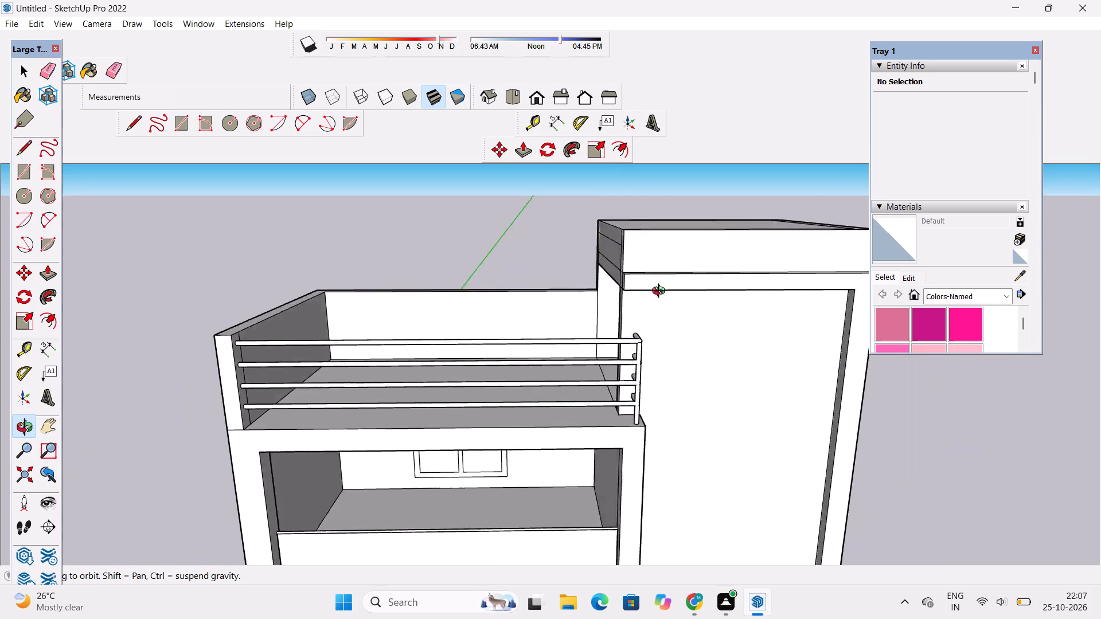
left_click_drag(661, 292, 696, 284)
scroll(577, 296, "up", 3)
left_click_drag(612, 277, 587, 285, "shift")
left_click_drag(585, 287, 565, 292)
Push/Pull the band's square piece on the rear wall end 18' out over the terrace.
key("p")
scroll(552, 257, "down", 4)
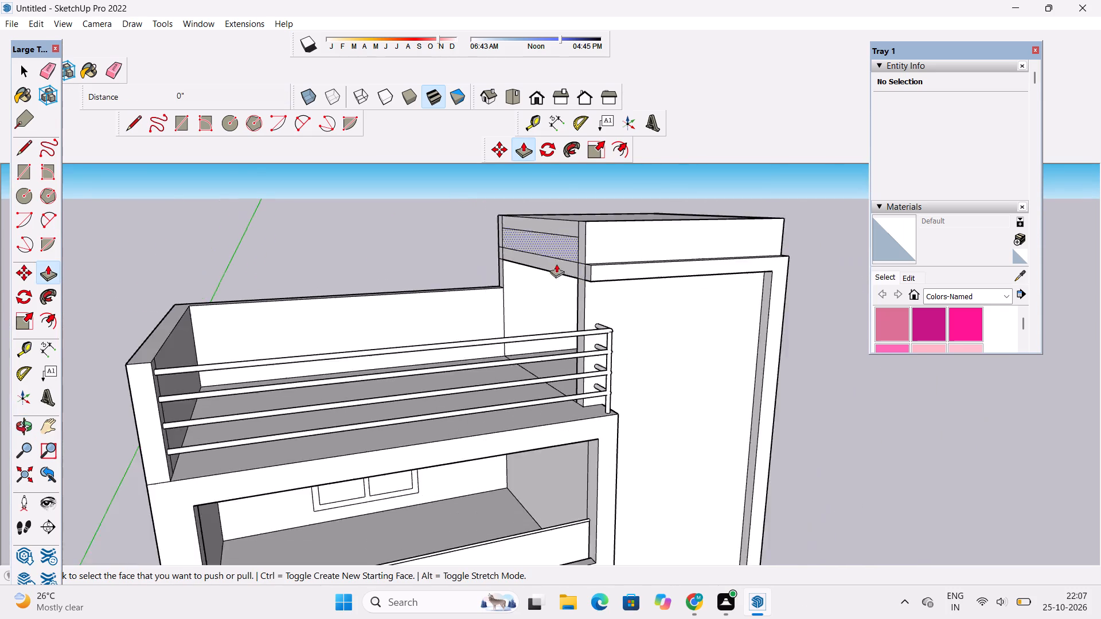
scroll(604, 276, "up", 7)
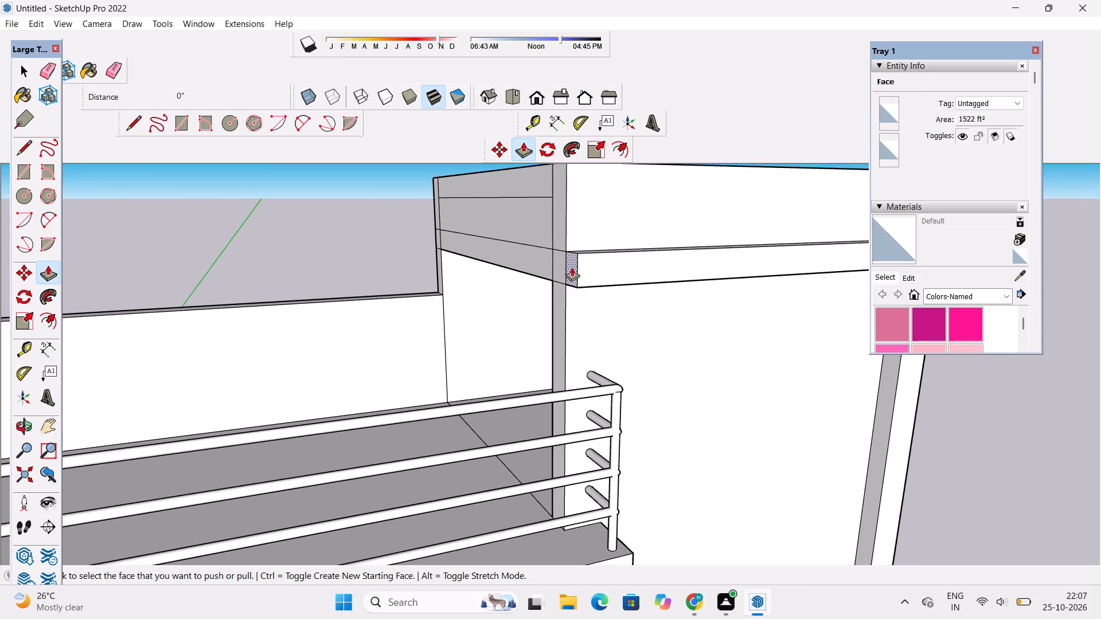
scroll(430, 237, "up", 7)
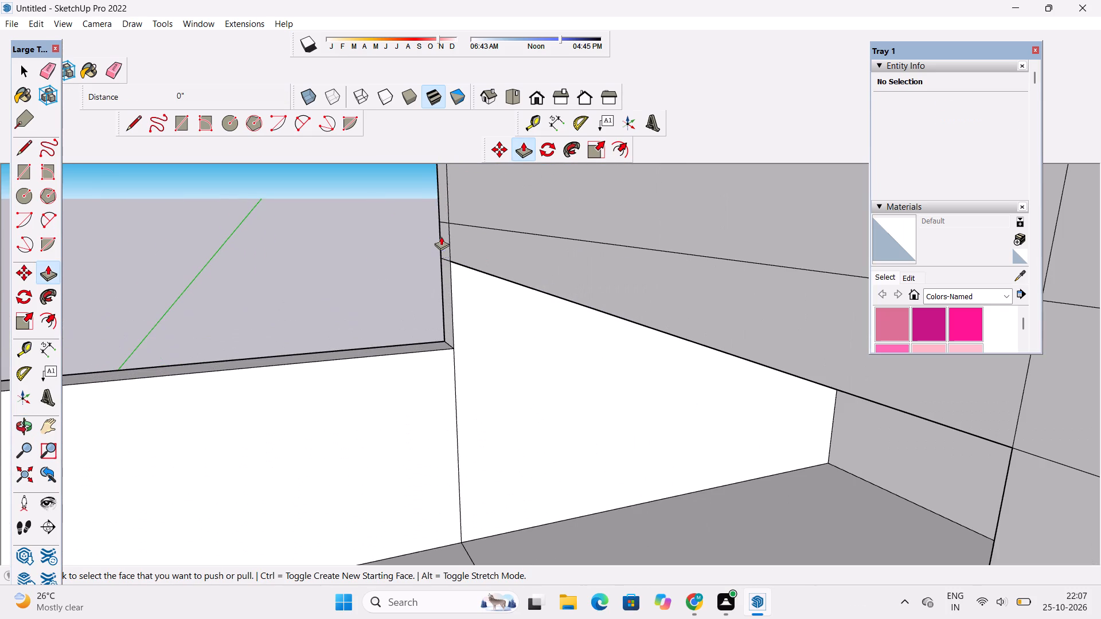
left_click(441, 236)
scroll(428, 238, "down", 9)
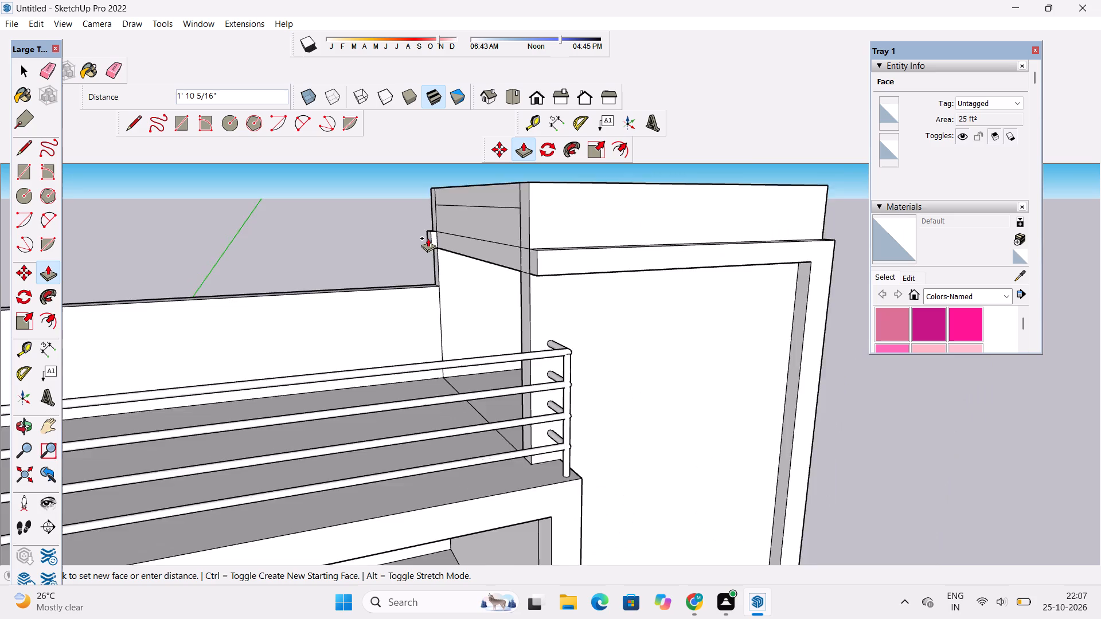
scroll(428, 238, "down", 4)
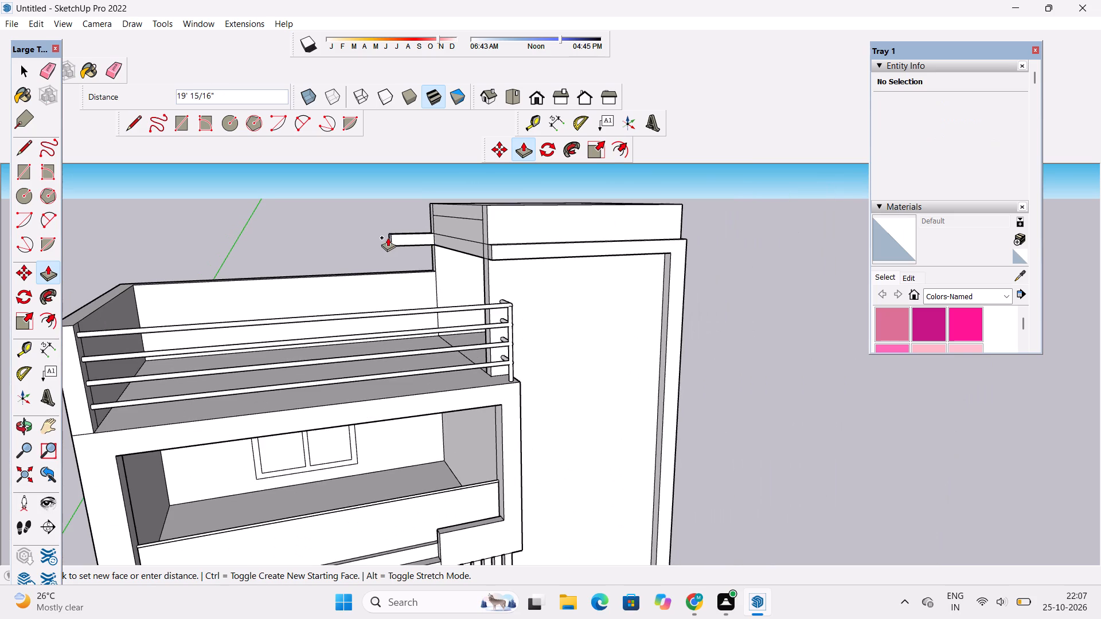
type("18'")
key("Return")
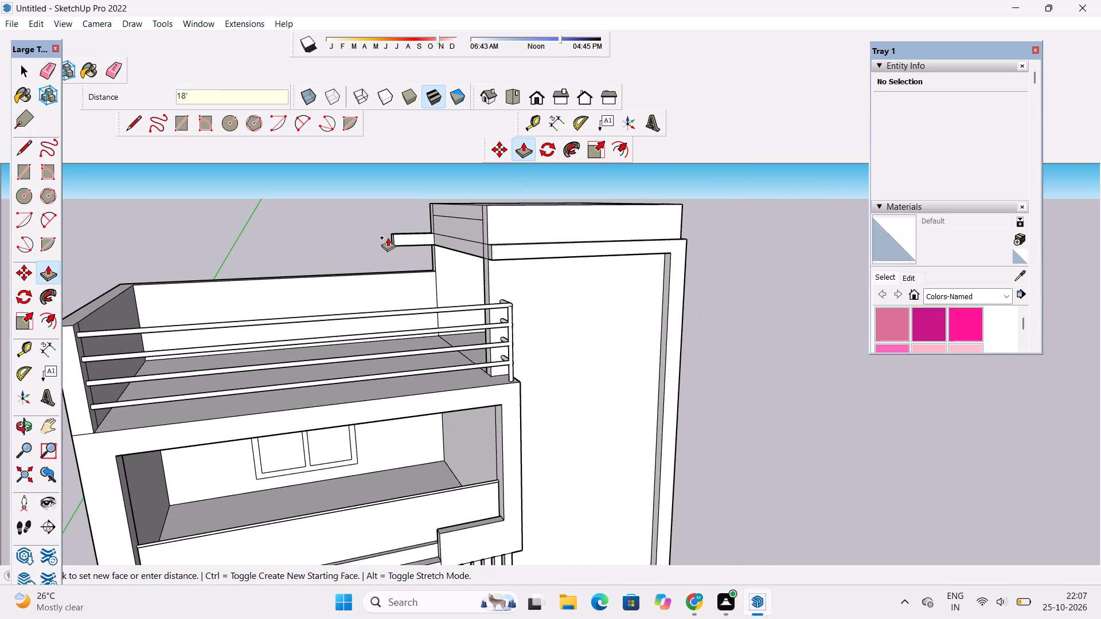
Push/Pull the band's long middle strip 18' out over the terrace.
left_click(446, 241)
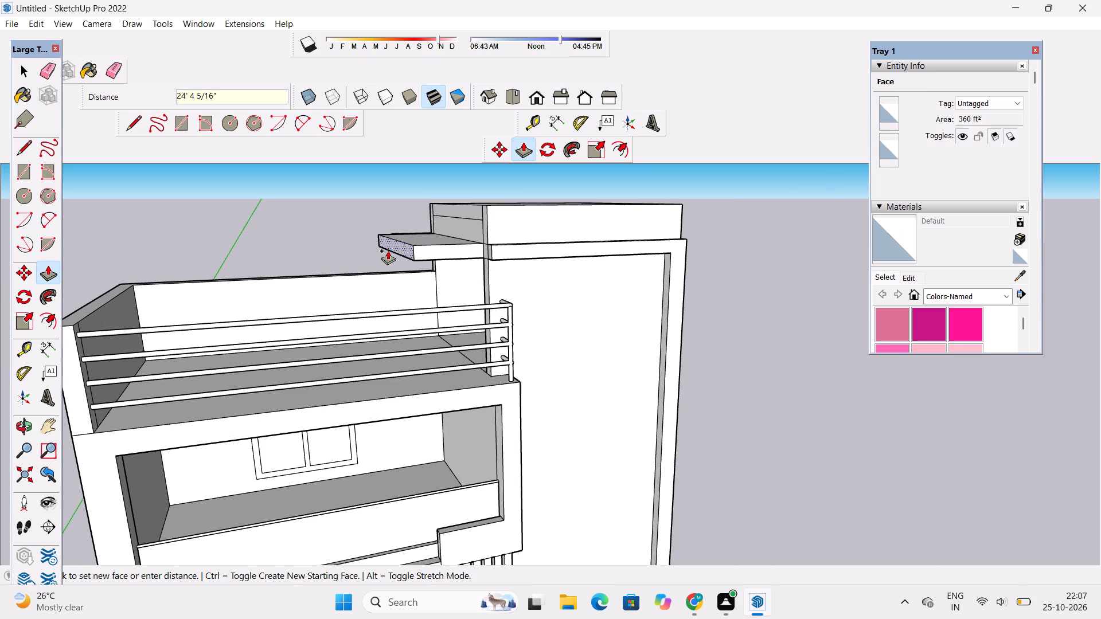
type("18'")
key("Return")
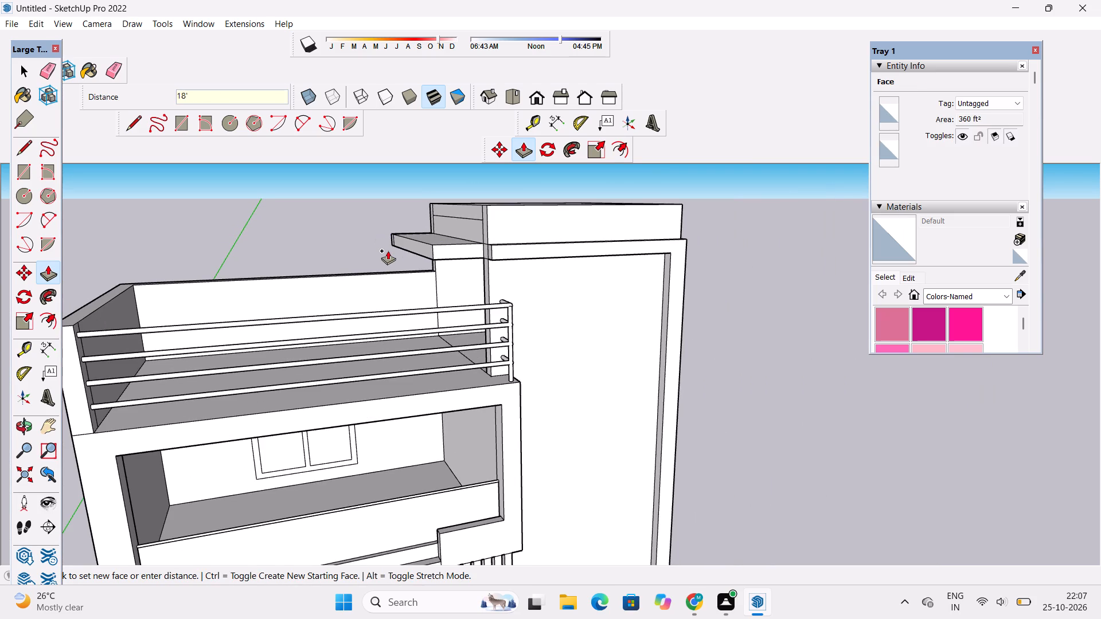
Push/Pull the band's square piece on the front wall end 18' out, flush with the extended middle strip.
scroll(638, 330, "up", 2)
scroll(452, 235, "up", 7)
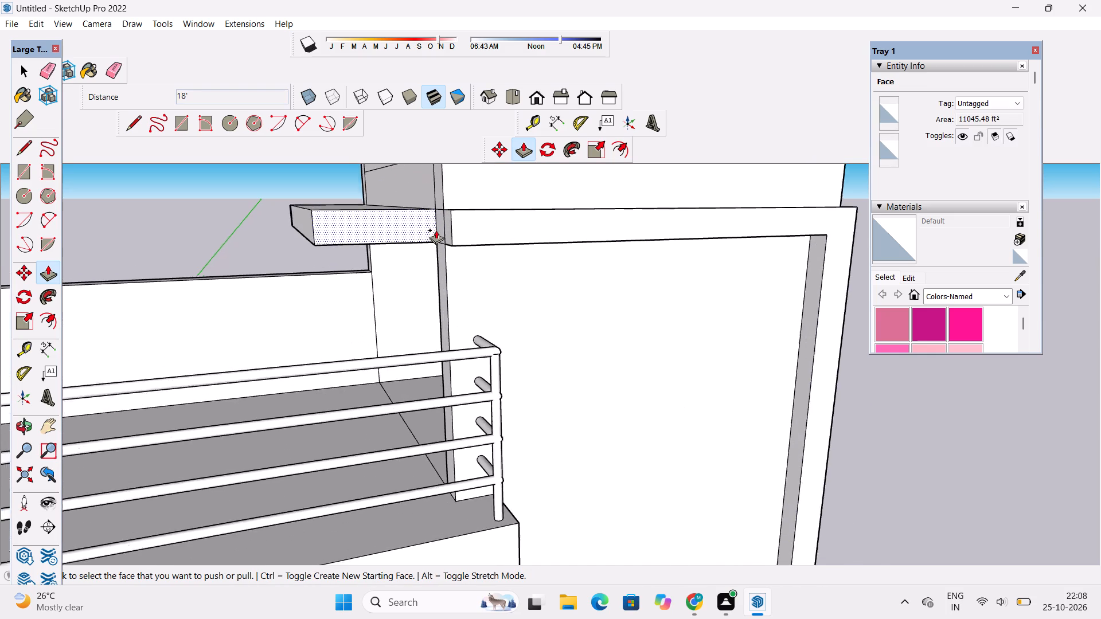
scroll(436, 230, "up", 1)
left_click(443, 220)
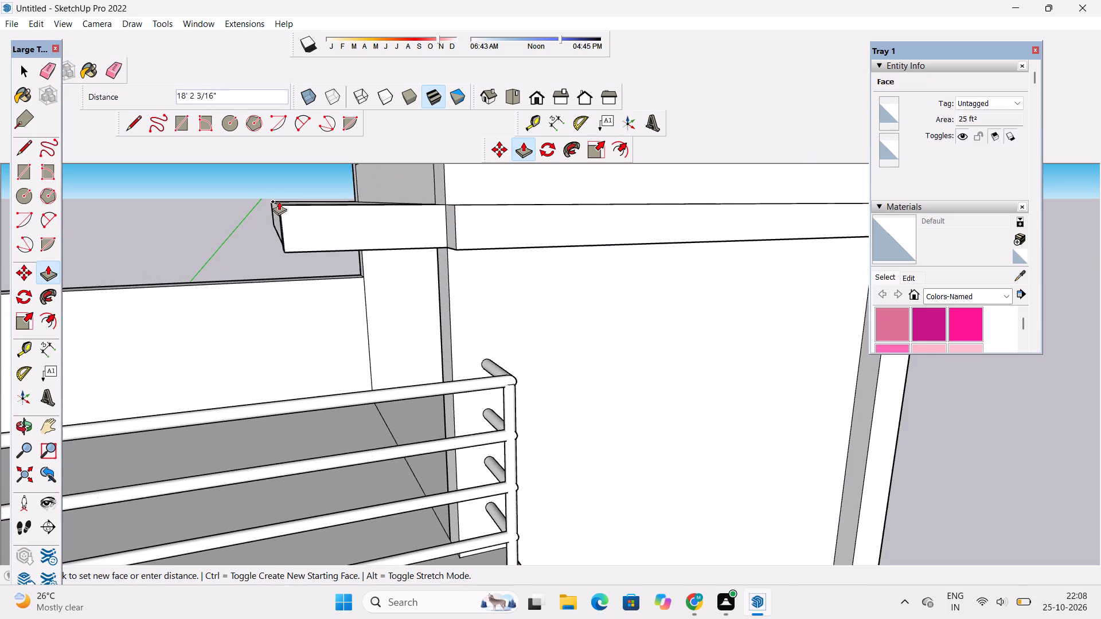
left_click(270, 198)
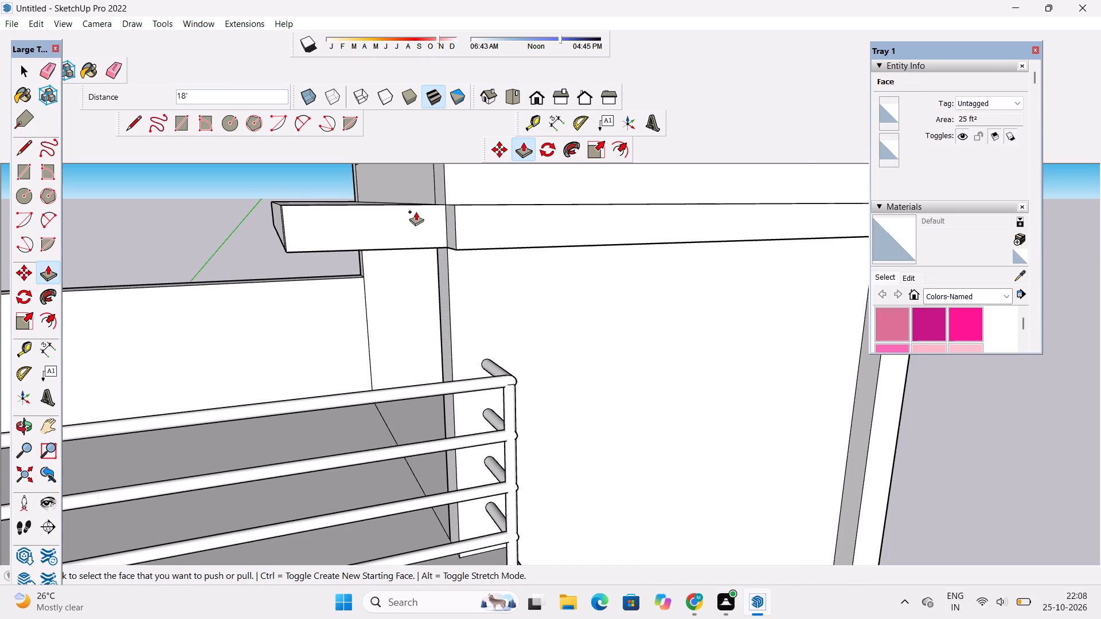
Push/Pull the end of the front ledge 18' out, flush with the extended canopy strips.
left_click(450, 218)
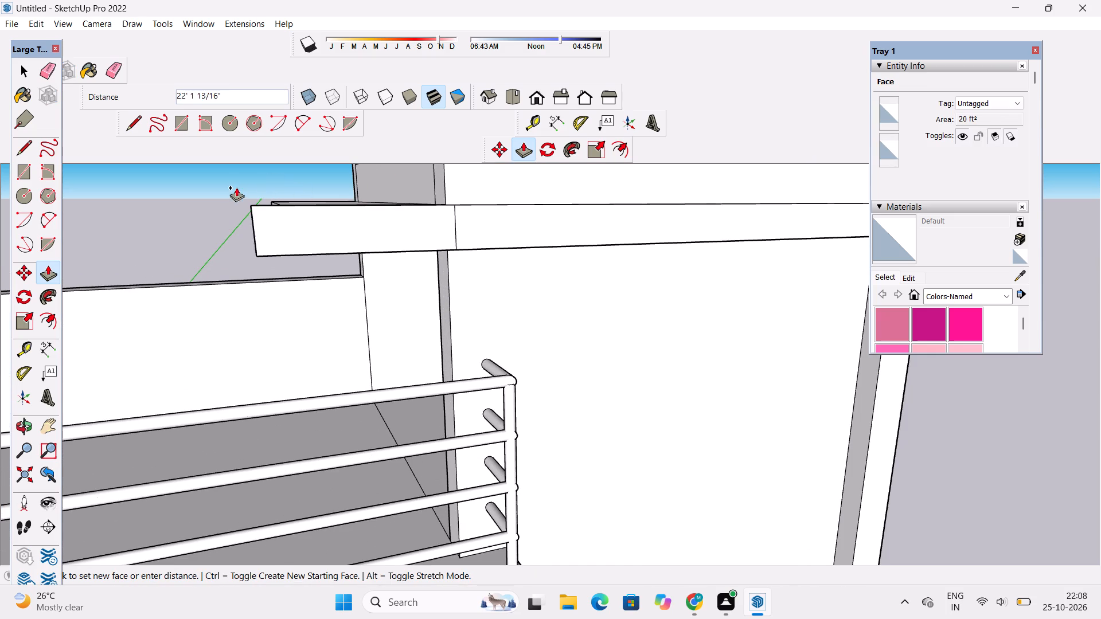
scroll(268, 213, "up", 8)
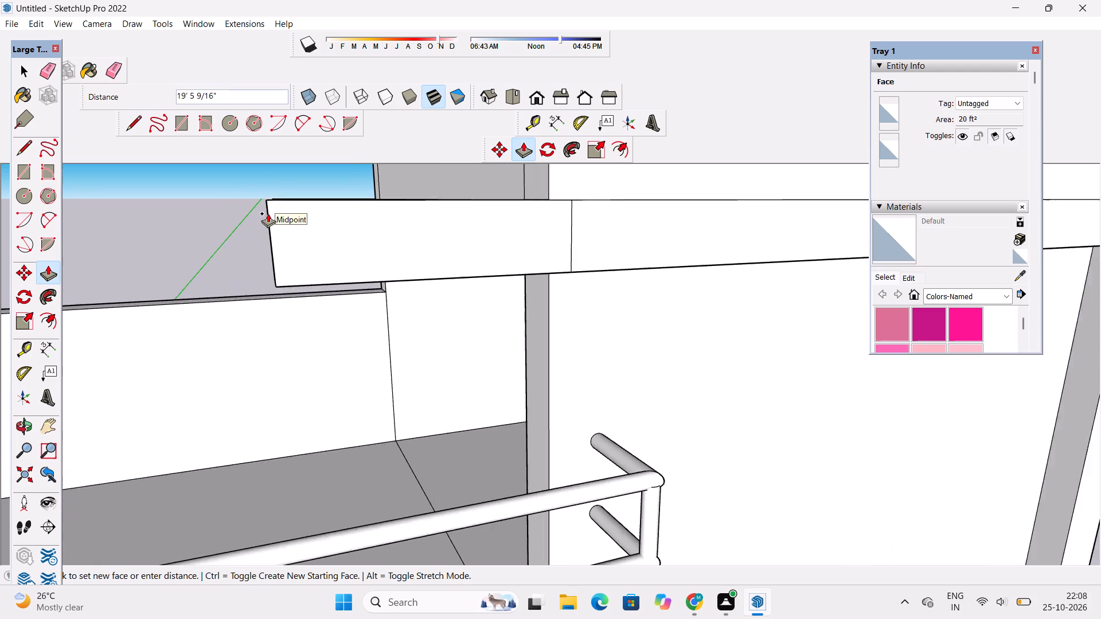
scroll(268, 213, "up", 2)
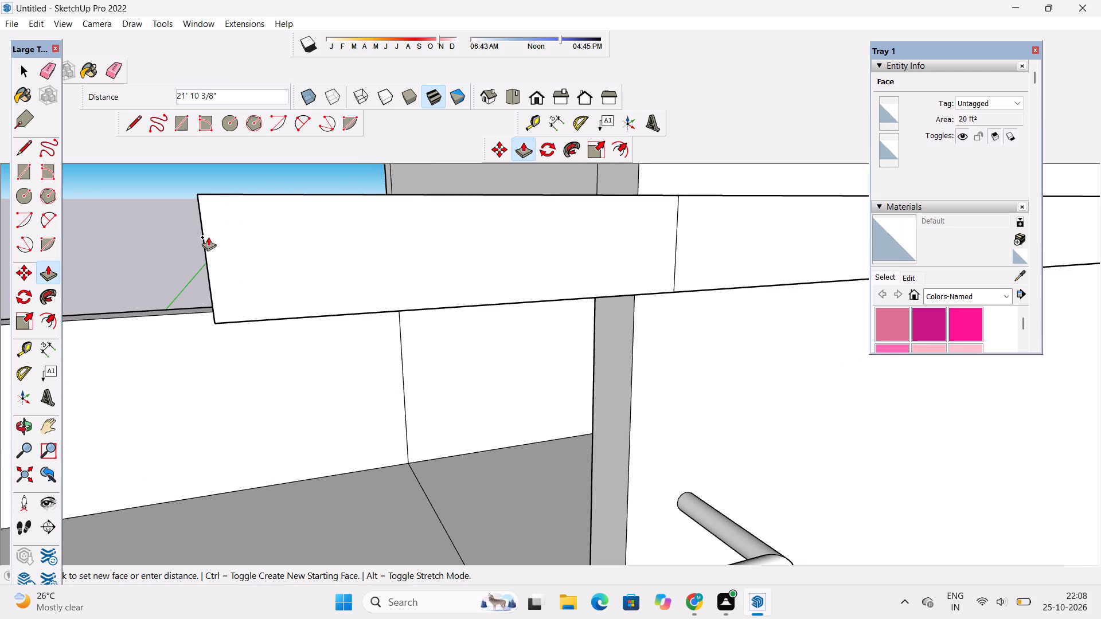
type("18'")
key("Return")
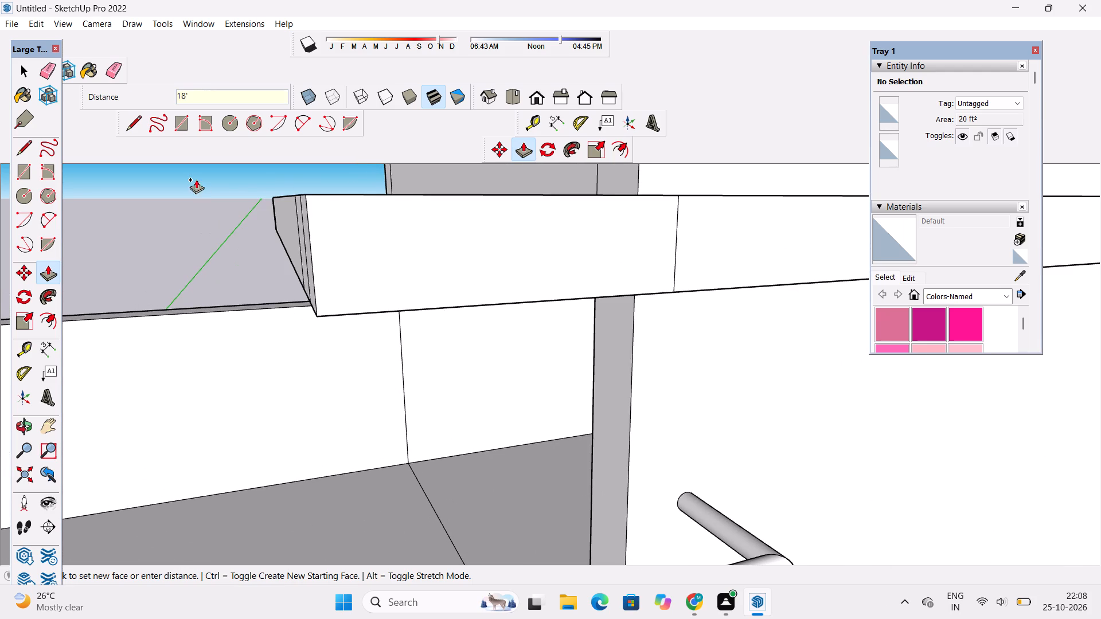
key("space")
scroll(390, 124, "down", 8)
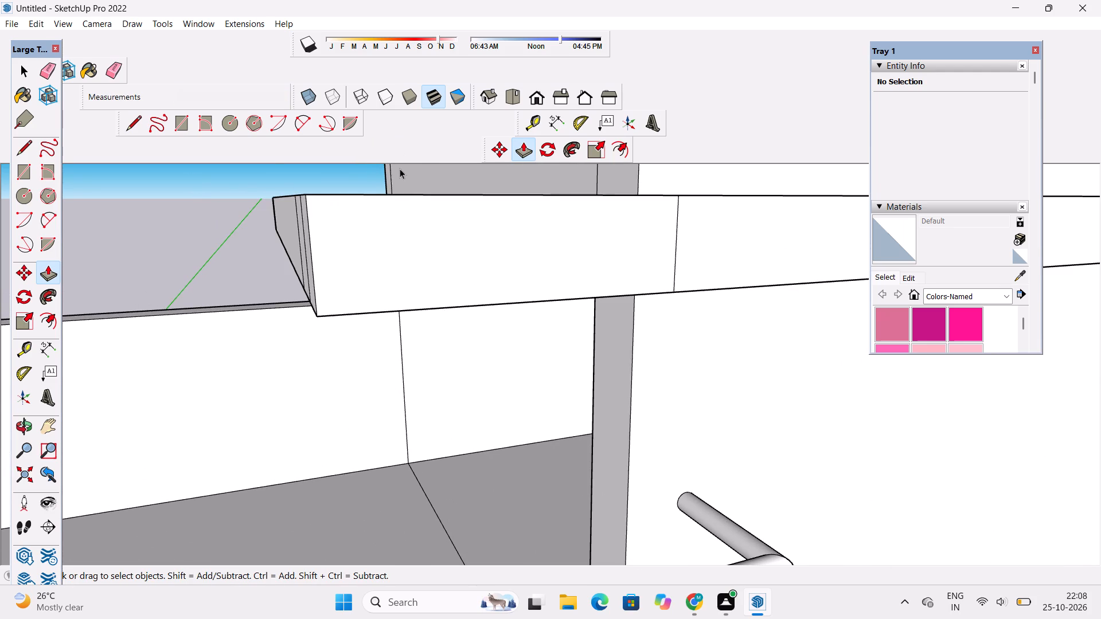
Erase the seam lines on the canopy's top and end face at the rear wall end.
key("o")
scroll(400, 169, "down", 10)
left_click_drag(345, 236, 511, 259)
scroll(502, 248, "down", 10)
left_click_drag(420, 248, 511, 275, "shift")
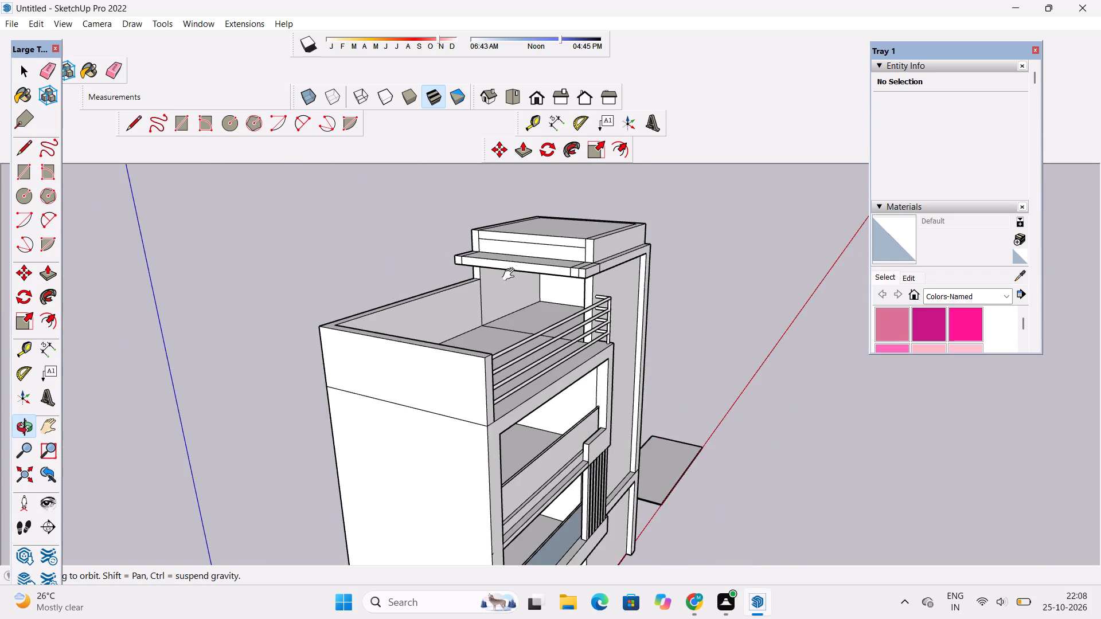
left_click_drag(511, 275, 509, 275, "shift")
scroll(523, 268, "up", 3)
left_click_drag(548, 245, 502, 276, "shift")
scroll(427, 298, "up", 8)
left_click_drag(401, 273, 396, 287, "shift")
scroll(396, 287, "up", 5)
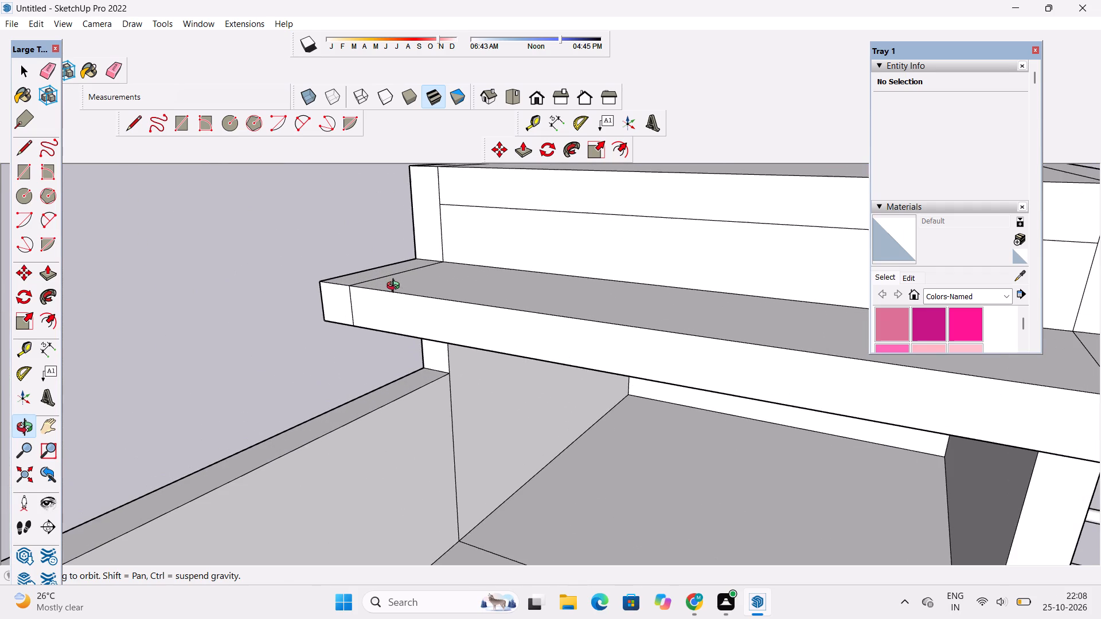
key("e")
scroll(395, 288, "up", 4)
left_click_drag(395, 263, 396, 276)
left_click_drag(338, 303, 331, 318)
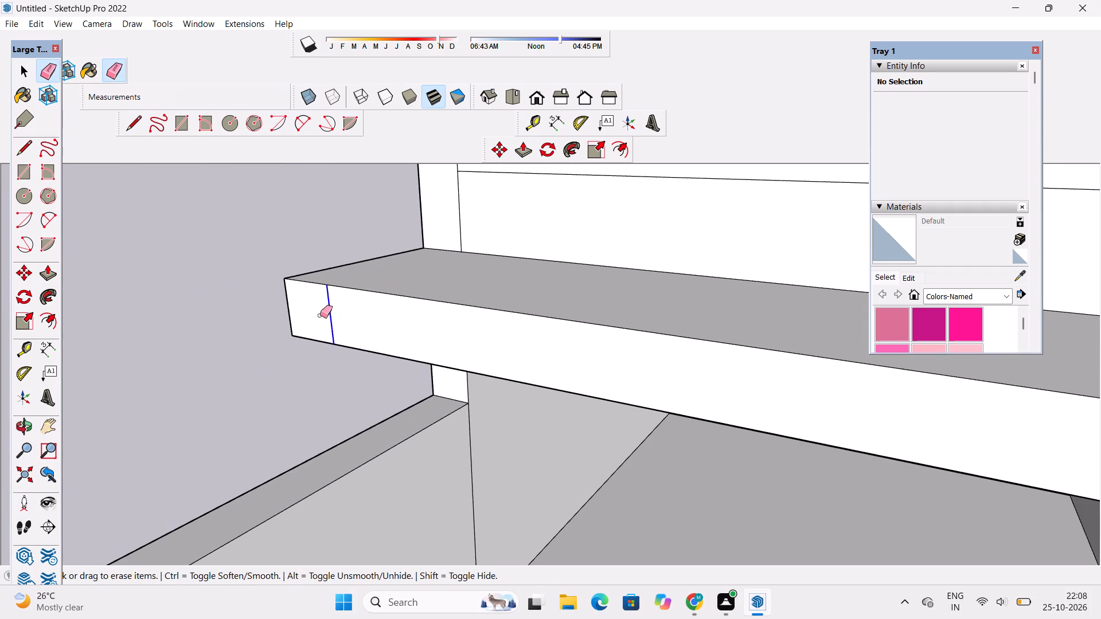
Erase the remaining seam lines on the canopy's top, end face and front face near the front corner.
scroll(272, 291, "down", 13)
scroll(455, 299, "up", 16)
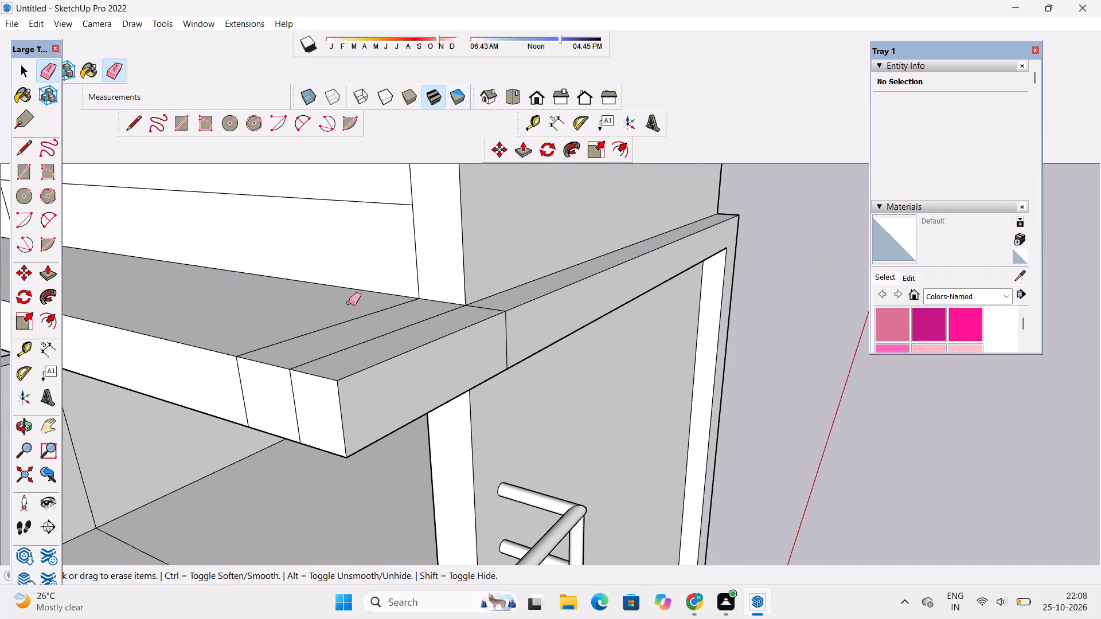
left_click_drag(349, 303, 380, 355)
scroll(325, 375, "up", 4)
left_click_drag(298, 397, 183, 388)
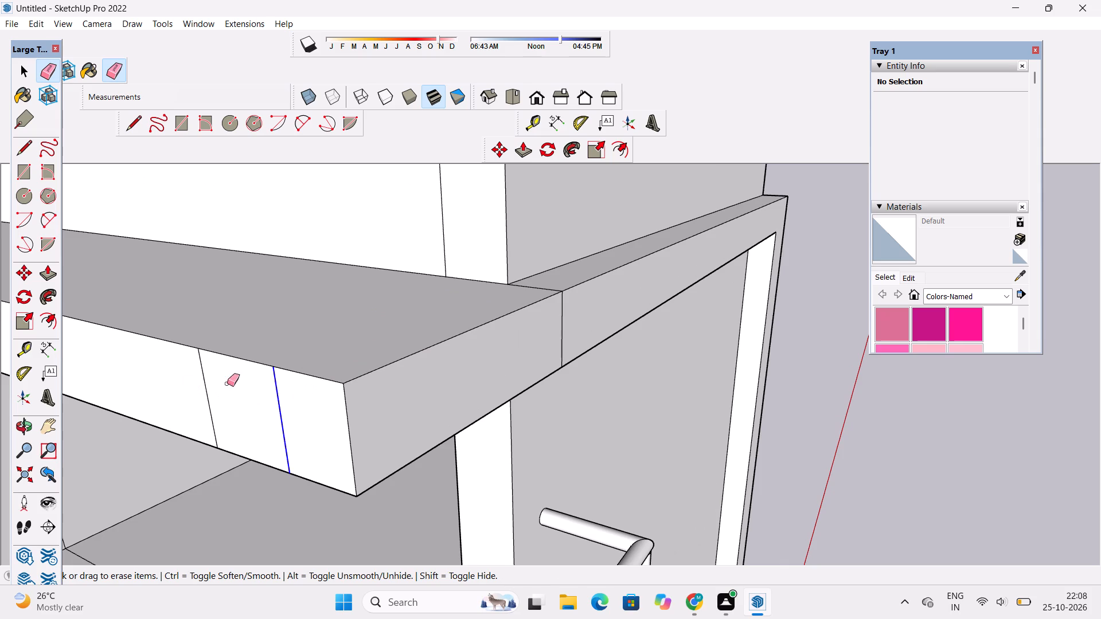
left_click_drag(188, 389, 201, 395)
left_click_drag(236, 390, 202, 389)
scroll(526, 307, "up", 2)
left_click(538, 285)
left_click_drag(576, 298, 549, 319)
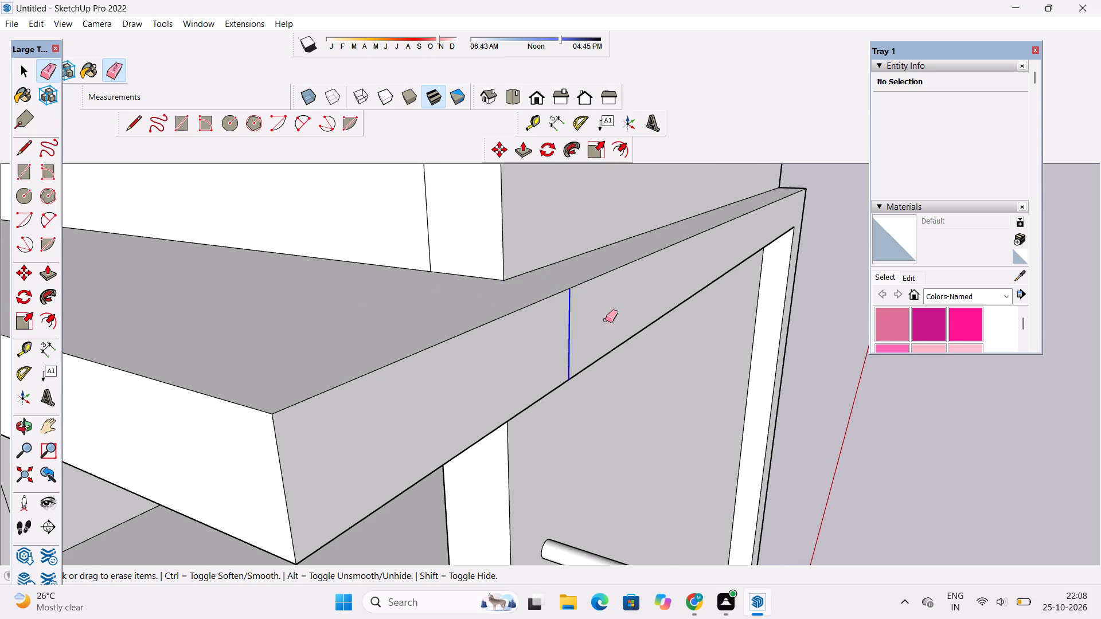
Erase the seam lines on the canopy's underside so it forms one continuous face with the front ledge's soffit.
scroll(606, 347, "down", 10)
key("o")
left_click_drag(557, 386, 600, 183)
left_click_drag(585, 265, 477, 318)
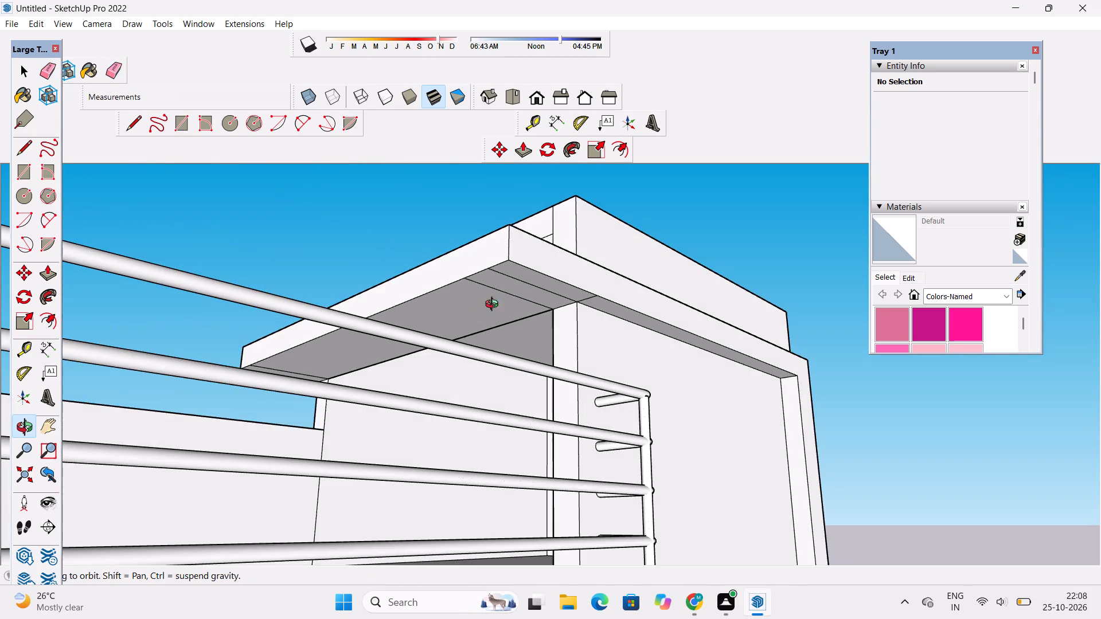
left_click_drag(517, 295, 549, 330, "shift")
left_click_drag(550, 330, 503, 324)
scroll(560, 321, "up", 5)
left_click_drag(568, 320, 579, 328, "shift")
left_click_drag(584, 329, 543, 326)
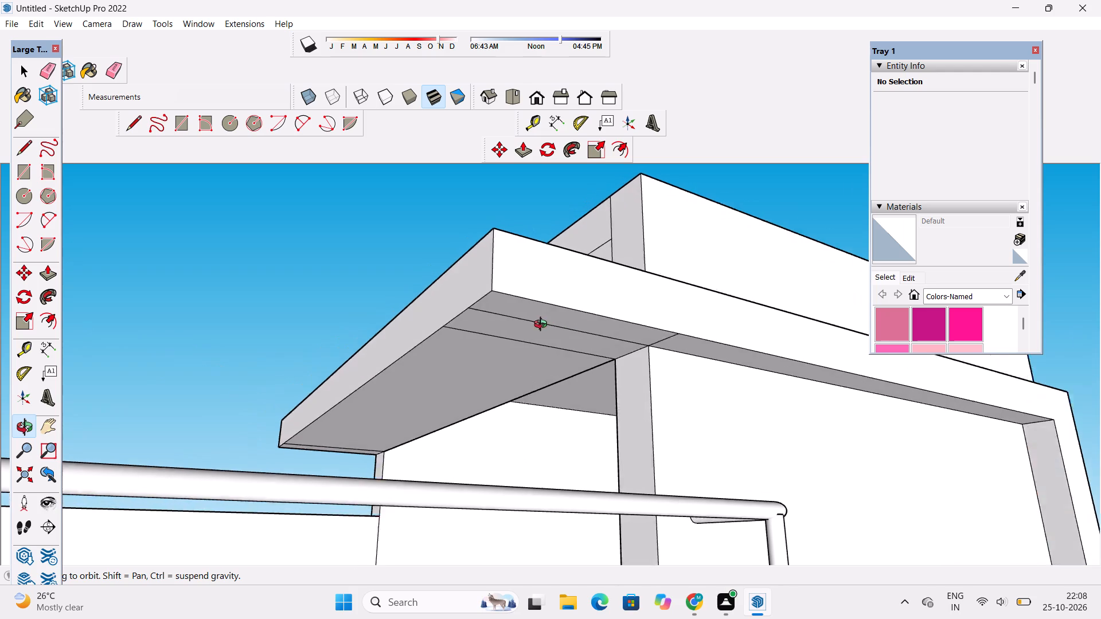
left_click_drag(543, 326, 542, 326)
scroll(559, 326, "up", 4)
left_click_drag(547, 331, 543, 295, "shift")
key("e")
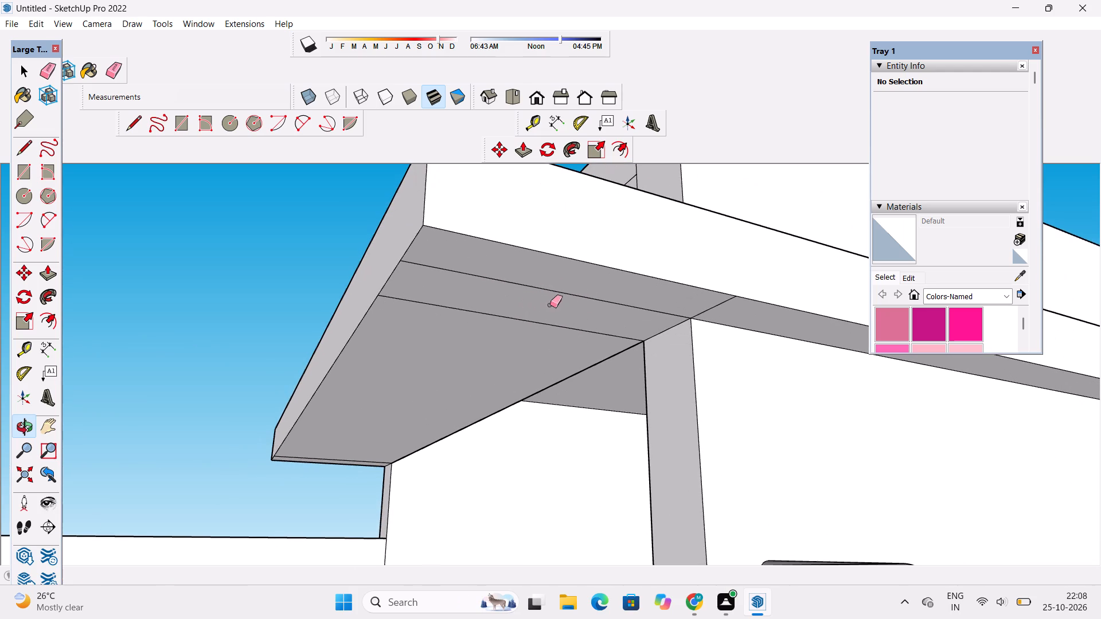
left_click(717, 305)
left_click(590, 297)
left_click_drag(572, 306, 554, 324)
scroll(366, 477, "up", 10)
left_click_drag(392, 422, 393, 442)
scroll(439, 421, "down", 15)
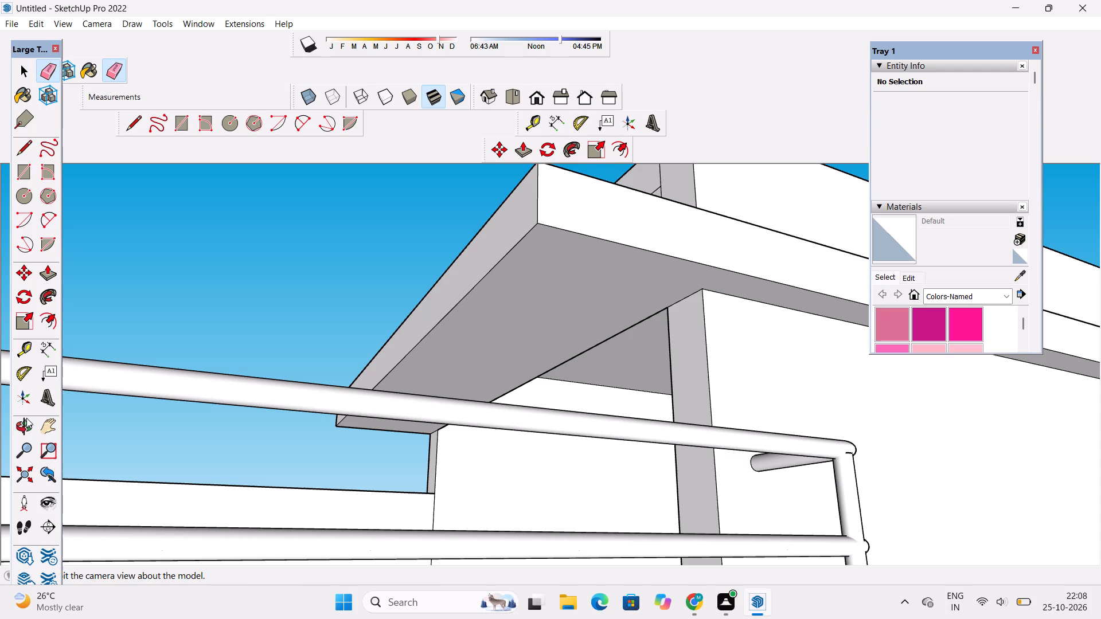
Examine the canopy, terrace and railing from above, the rear, the front and below.
left_click(27, 422)
scroll(329, 385, "down", 8)
left_click_drag(507, 319, 515, 453)
scroll(514, 359, "down", 6)
left_click_drag(334, 348, 545, 383, "ctrl")
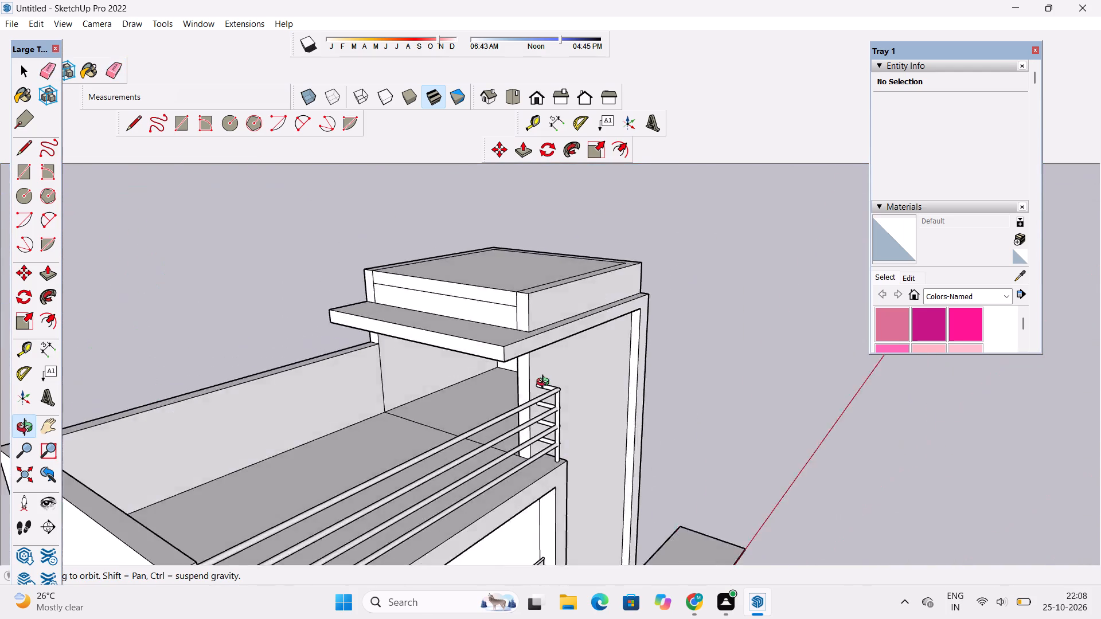
left_click_drag(545, 383, 735, 355, "ctrl")
scroll(178, 431, "up", 3)
left_click_drag(255, 417, 430, 399)
scroll(479, 366, "down", 9)
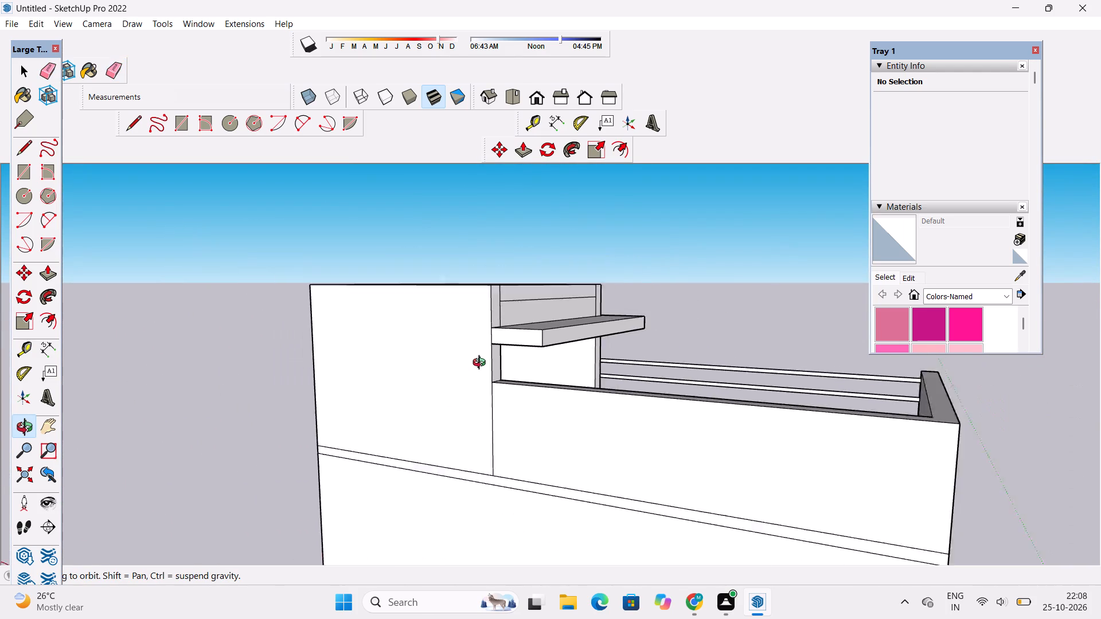
scroll(482, 364, "down", 2)
left_click_drag(640, 380, 357, 384)
scroll(326, 376, "down", 5)
left_click_drag(545, 393, 270, 395)
scroll(586, 346, "up", 4)
left_click_drag(607, 367, 613, 389, "ctrl")
left_click_drag(604, 393, 517, 378)
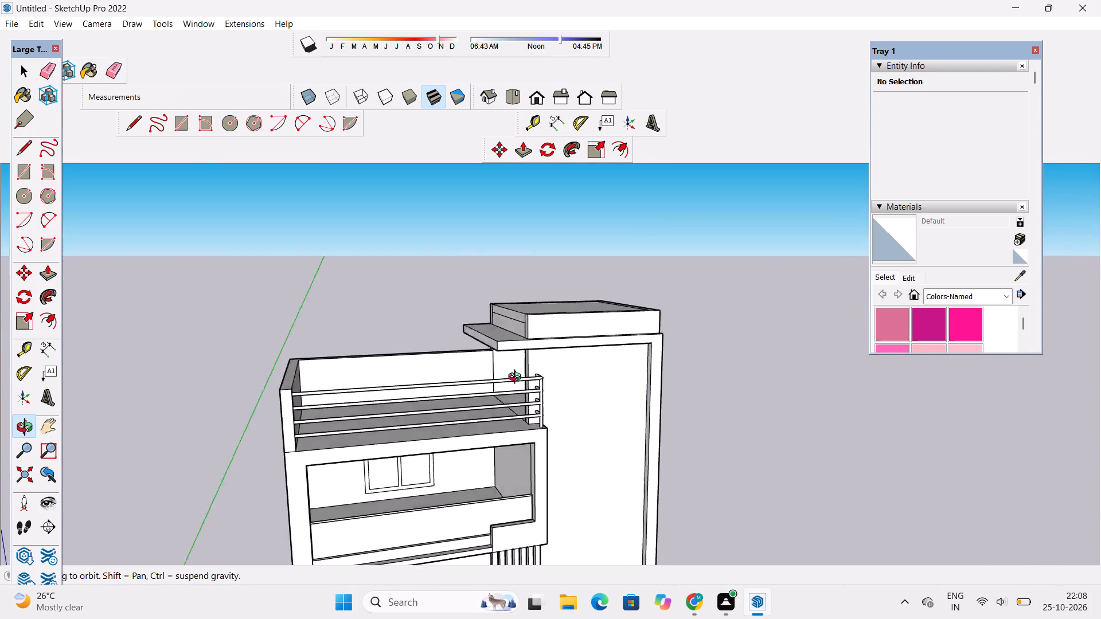
left_click_drag(517, 378, 409, 363)
scroll(456, 358, "up", 3)
left_click_drag(478, 350, 467, 394, "ctrl")
left_click_drag(539, 402, 540, 360)
left_click_drag(552, 351, 524, 397, "shift")
left_click_drag(524, 397, 591, 316)
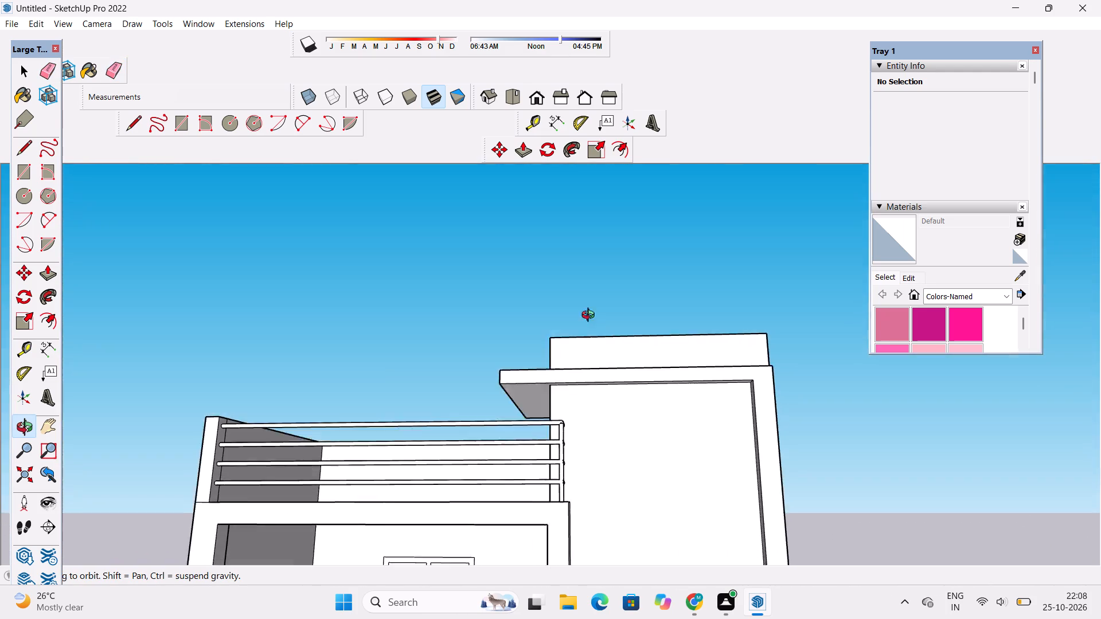
left_click_drag(591, 316, 591, 309)
Draw a circle of 1' radius on the canopy's underside, near its front edge.
scroll(533, 389, "up", 3)
left_click_drag(533, 389, 508, 392, "shift")
left_click_drag(513, 410, 539, 434)
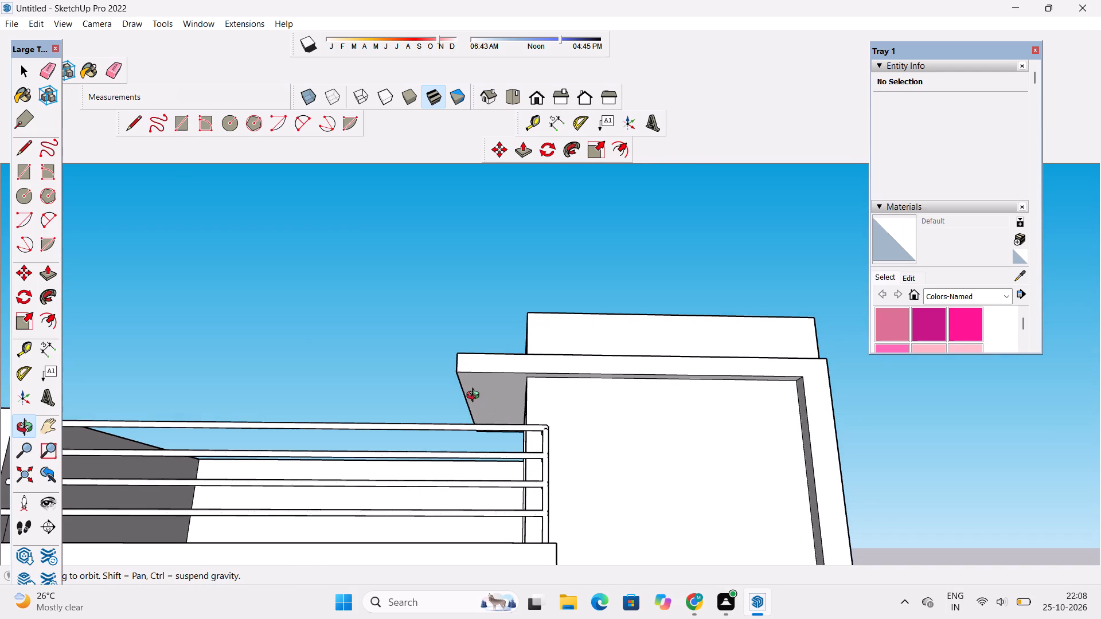
scroll(479, 382, "up", 1)
left_click_drag(481, 385, 471, 413, "shift")
scroll(471, 412, "up", 3)
left_click_drag(473, 411, 486, 459, "shift")
left_click_drag(486, 459, 484, 445)
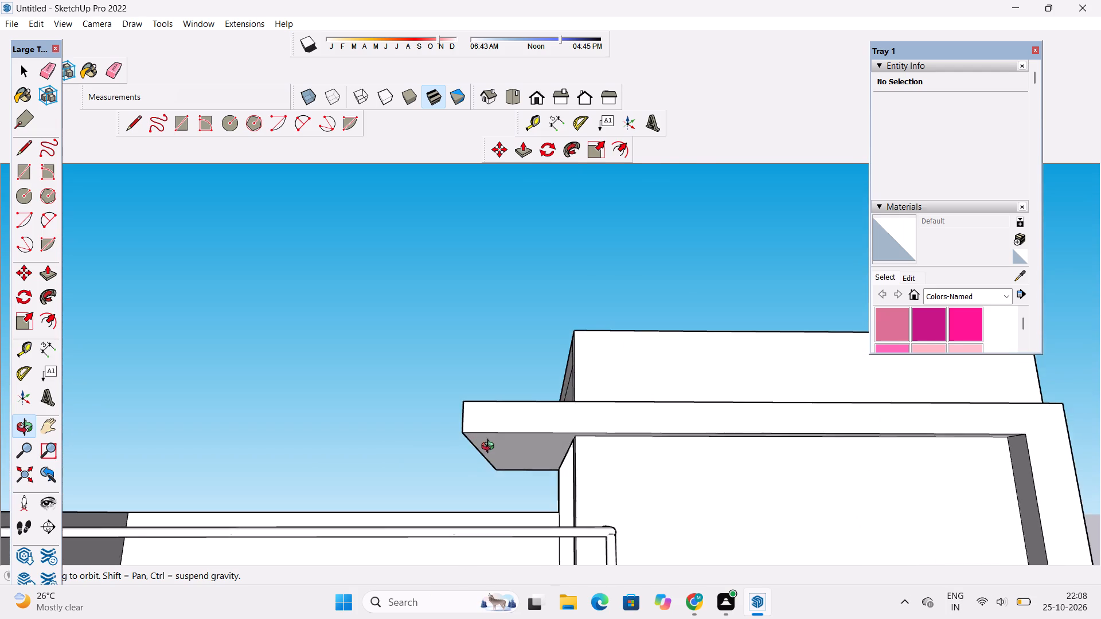
scroll(505, 462, "up", 10)
left_click_drag(505, 462, 502, 441)
scroll(502, 437, "down", 5)
left_click_drag(502, 436, 506, 453, "shift")
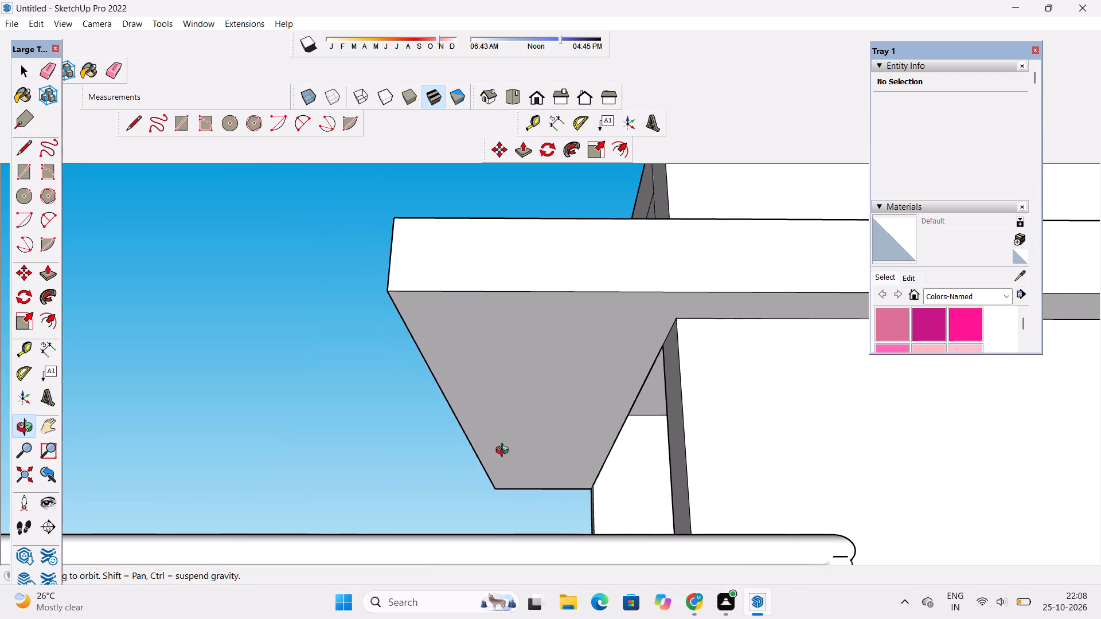
key("c")
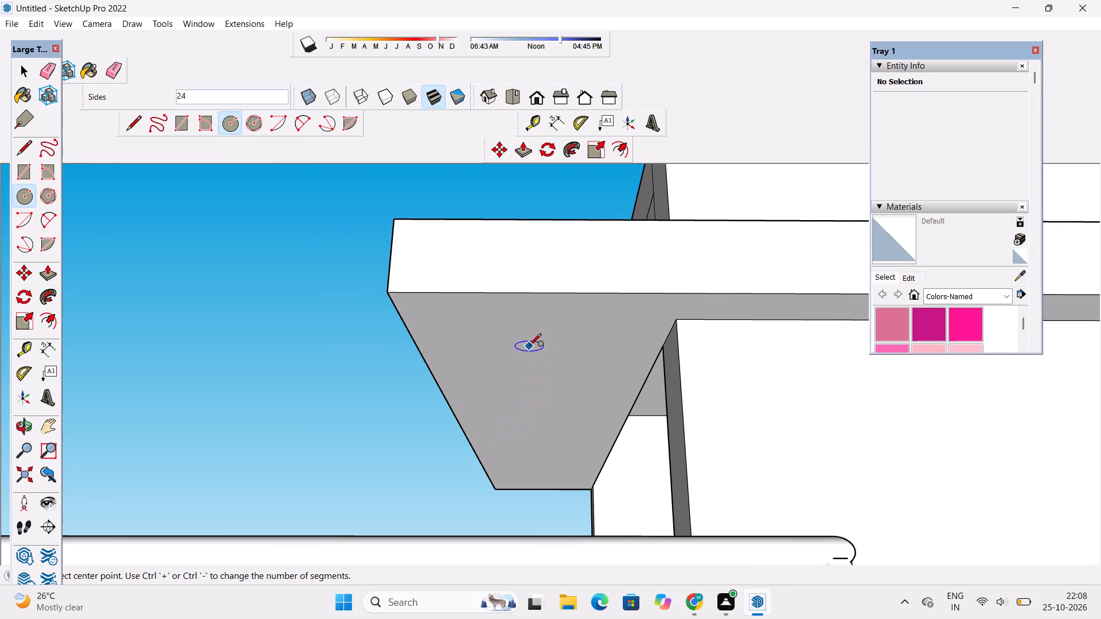
left_click(529, 346)
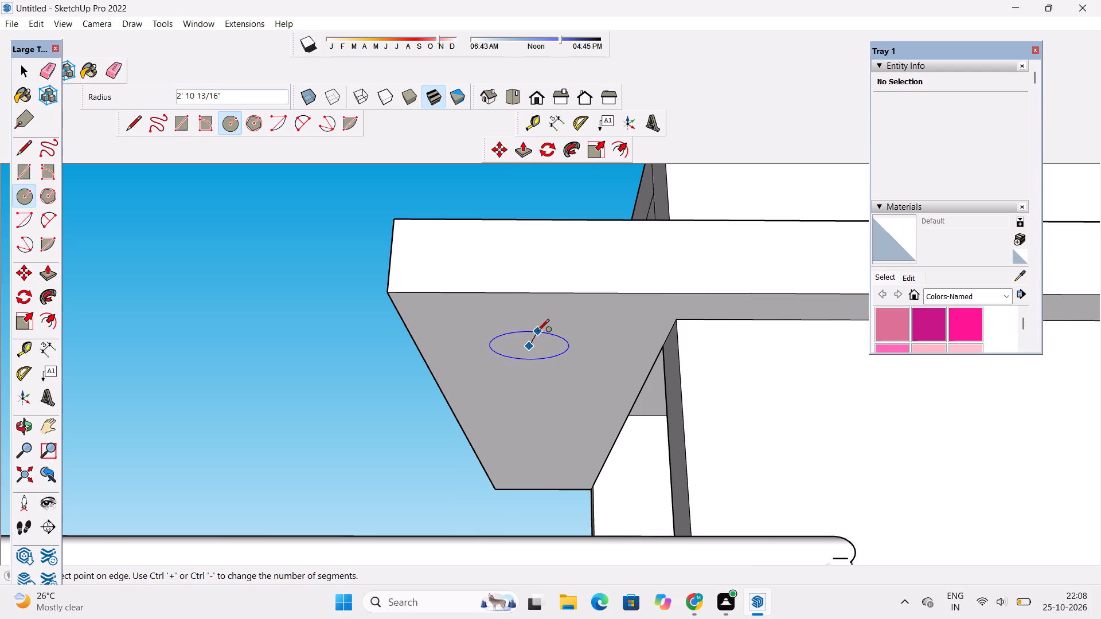
type("1'")
key("Return")
key("space")
Copy the circle along the green axis towards the rear wall, making two copies spaced 15' apart.
scroll(545, 346, "up", 5)
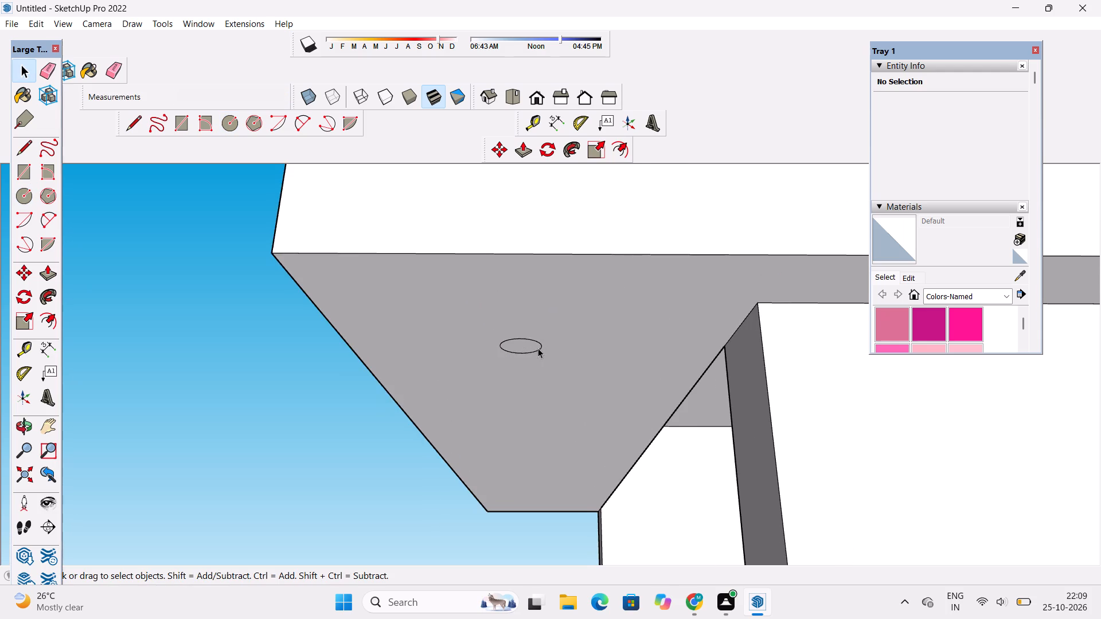
double_click(521, 346)
scroll(532, 282, "down", 9)
key("m")
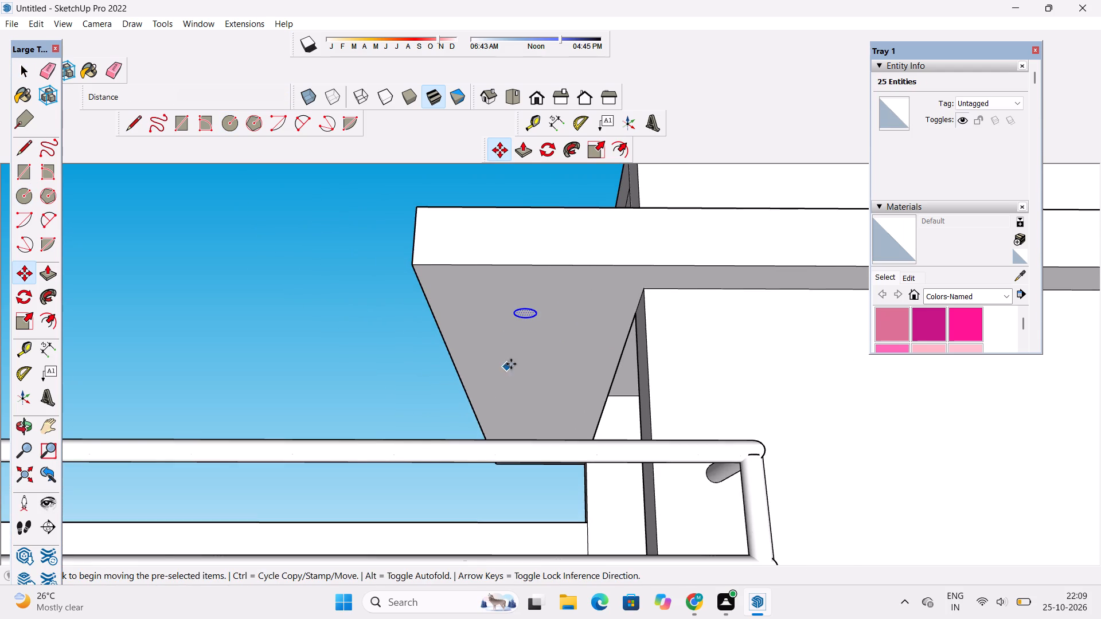
scroll(525, 328, "up", 5)
left_click(526, 311)
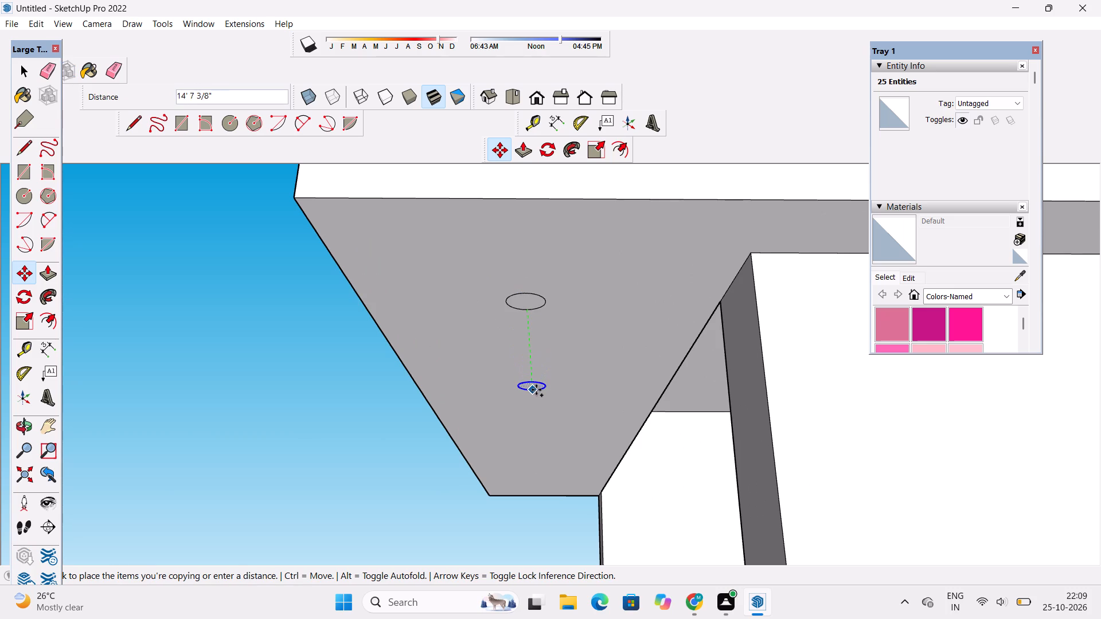
type("15'")
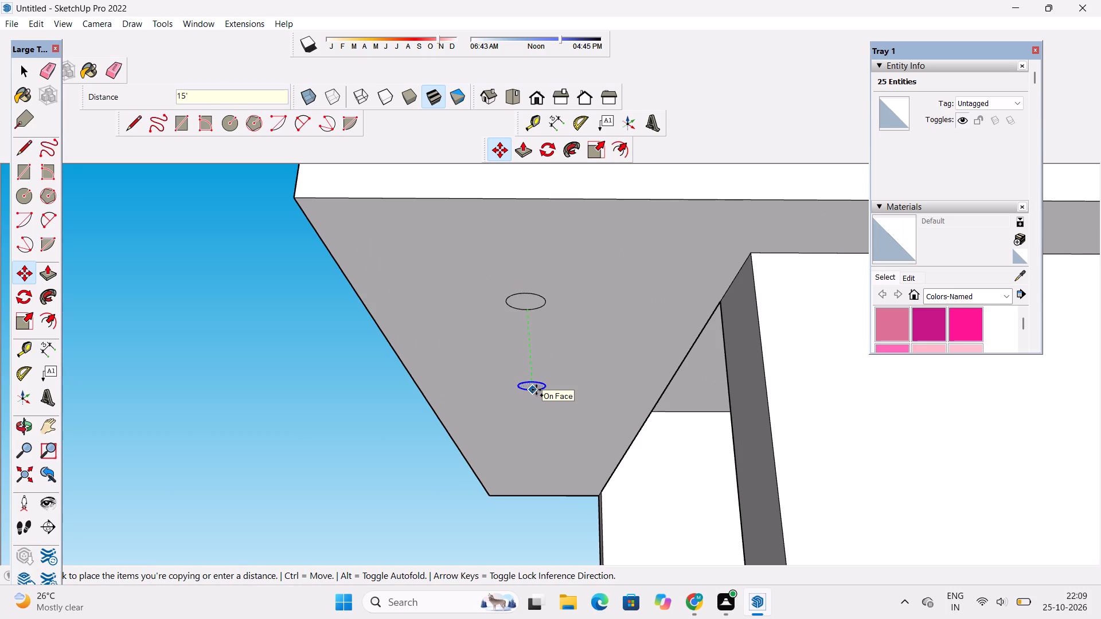
key("Return")
type("*2")
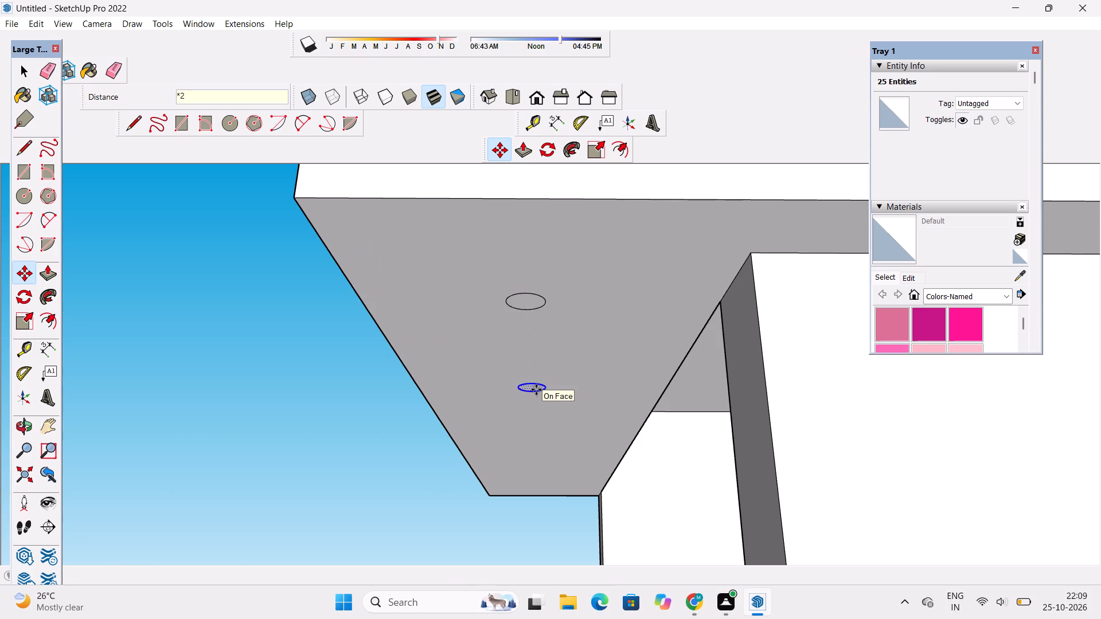
key("Return")
key("space")
left_click(217, 442)
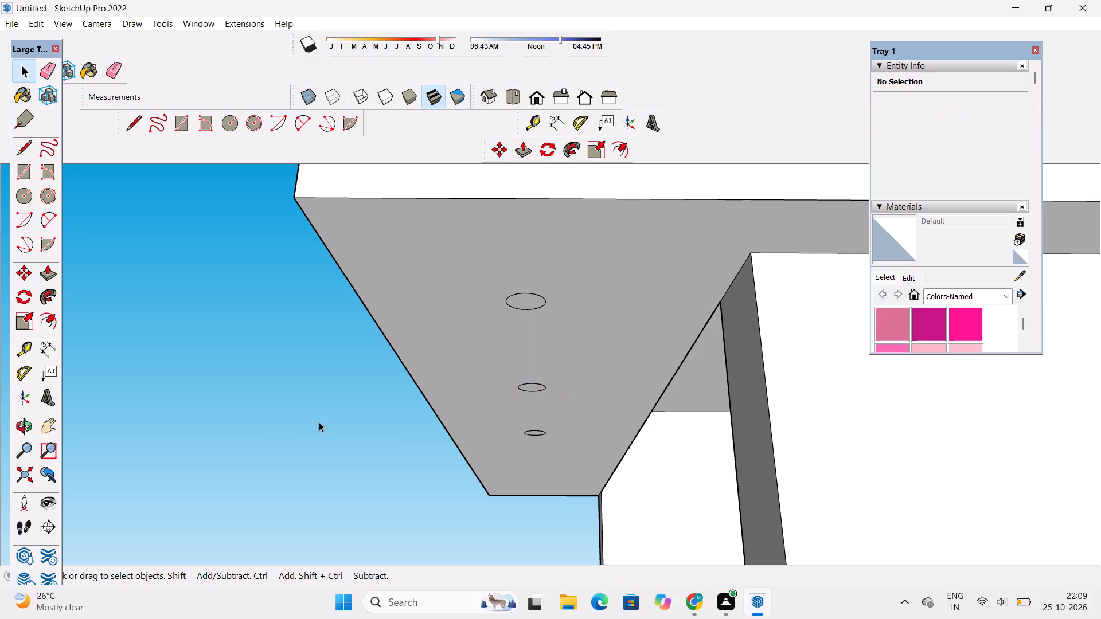
Examine the row of circles under the canopy and the terrace front with its railing.
key("o")
scroll(574, 362, "down", 11)
left_click_drag(573, 370, 541, 368, "shift")
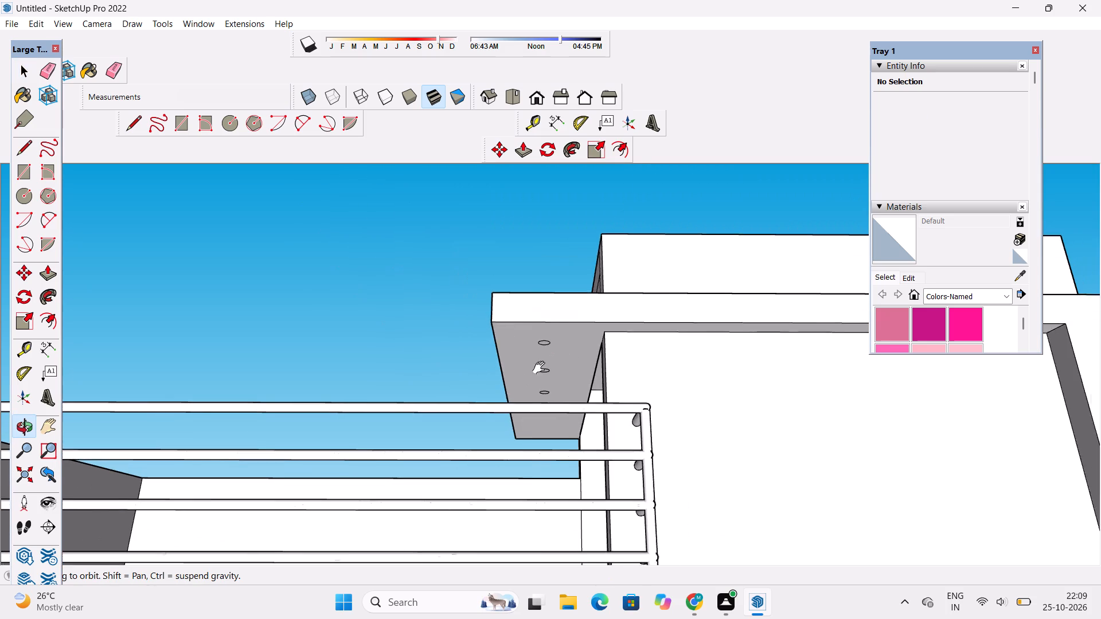
left_click_drag(541, 368, 536, 368, "shift")
left_click_drag(541, 382, 503, 382, "shift")
scroll(499, 378, "down", 4)
left_click_drag(499, 381, 496, 411)
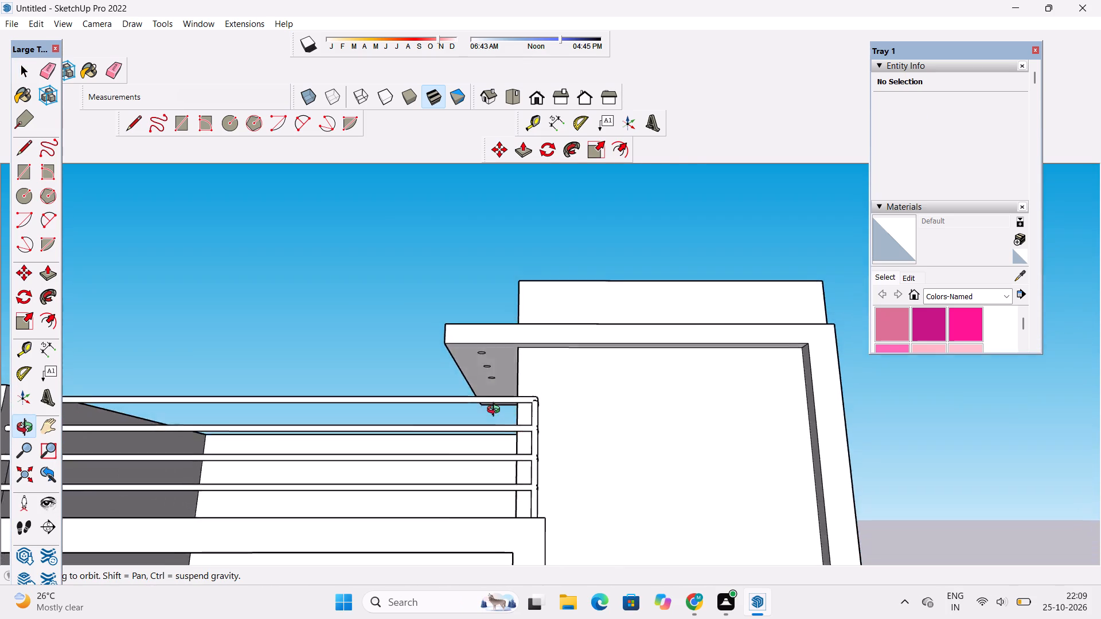
left_click_drag(496, 411, 496, 434)
scroll(518, 394, "down", 5)
left_click_drag(522, 401, 521, 433)
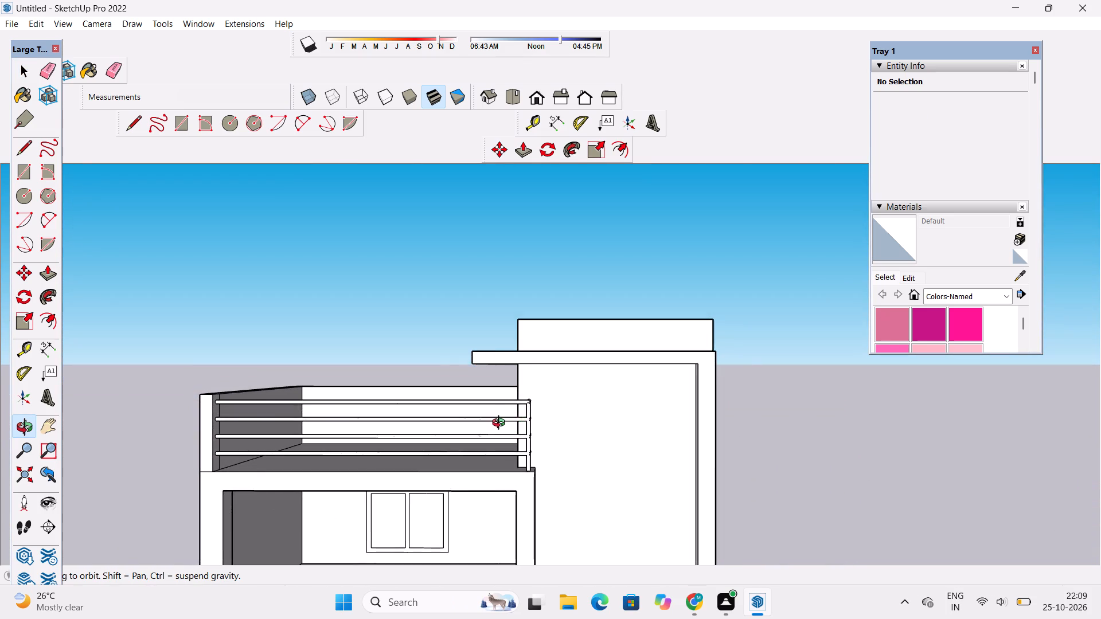
scroll(500, 424, "up", 1)
left_click(497, 416, "shift")
left_click_drag(498, 421, 503, 439)
left_click_drag(458, 437, 470, 445, "shift")
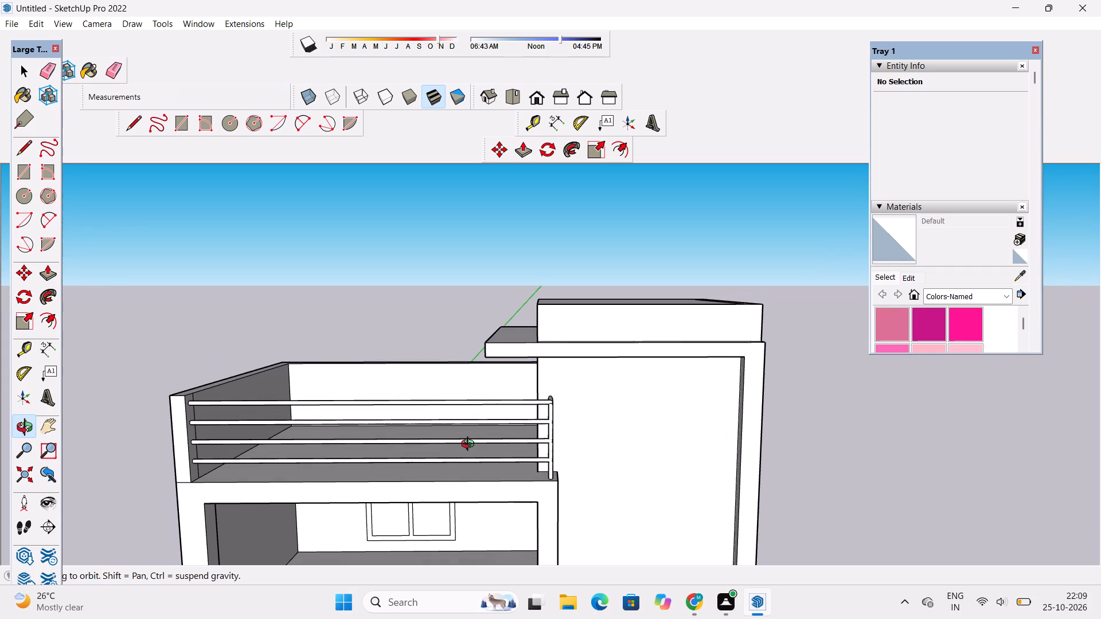
Delete the topmost horizontal rail of the terrace railing.
key("space")
double_click(470, 402)
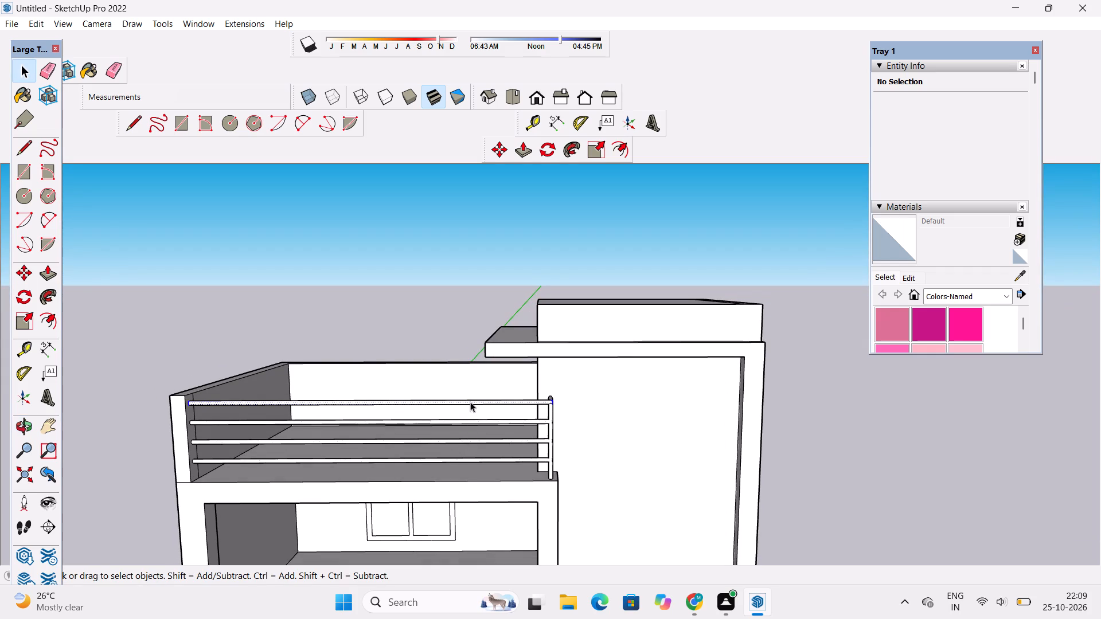
key("Delete")
Erase the long straight line left where the railing's top rail was.
scroll(516, 400, "up", 6)
scroll(576, 398, "up", 2)
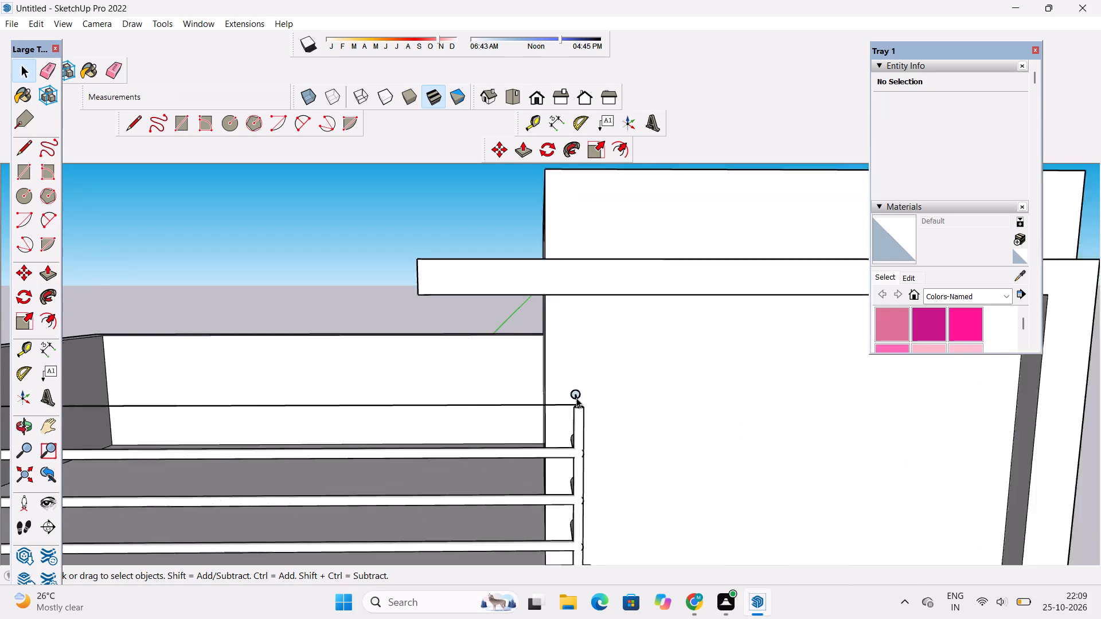
scroll(576, 398, "up", 4)
key("e")
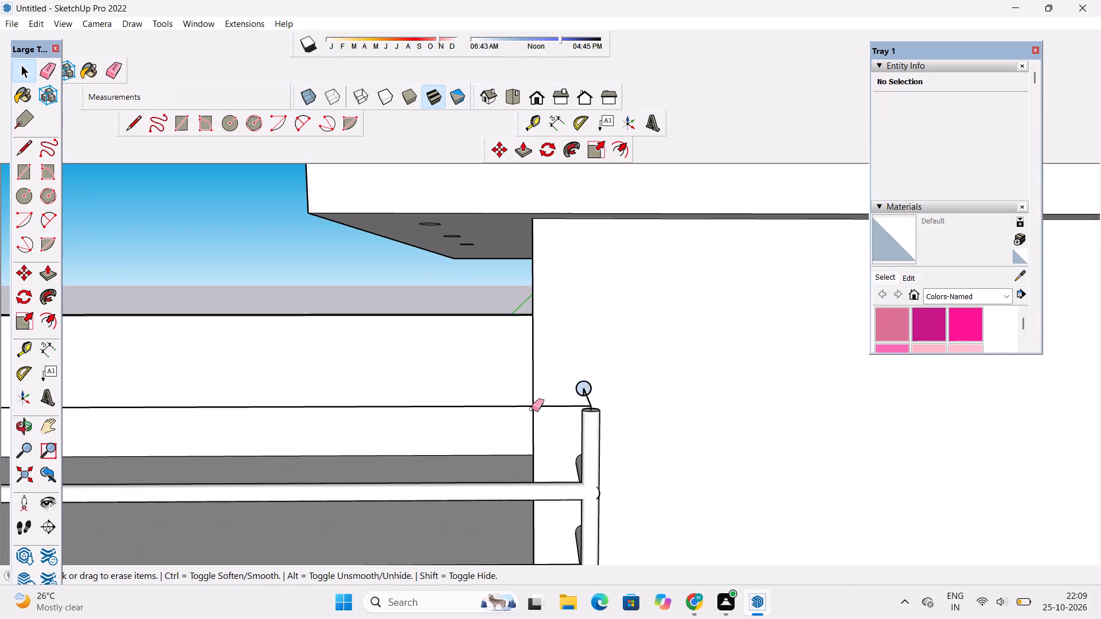
left_click_drag(441, 393, 436, 410)
Erase the leftover rail-end circle segments and the connecting line above the railing's end post.
scroll(588, 381, "up", 4)
left_click_drag(595, 375, 575, 399)
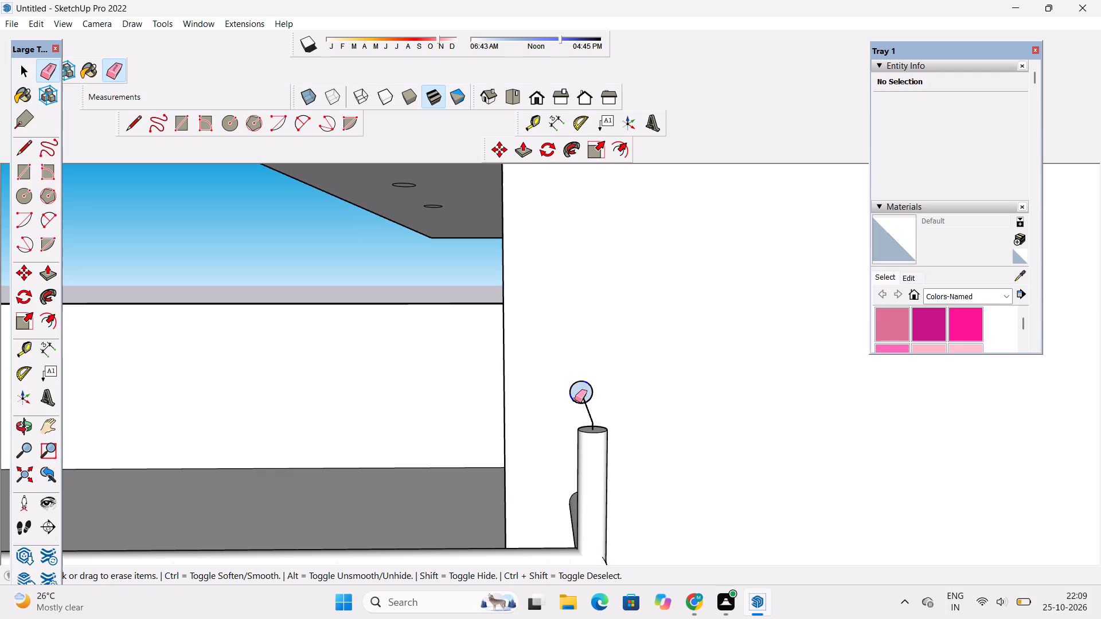
left_click_drag(575, 399, 573, 393)
scroll(596, 380, "up", 9)
left_click_drag(581, 377, 565, 387)
left_click_drag(574, 380, 560, 390)
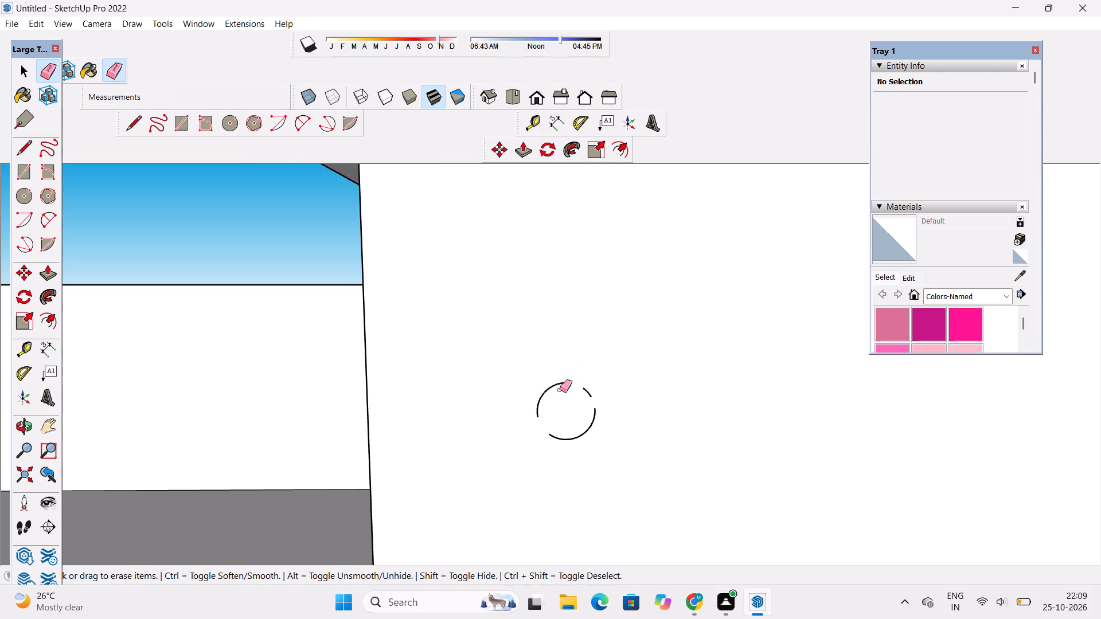
left_click_drag(560, 390, 534, 410)
left_click_drag(534, 410, 565, 385)
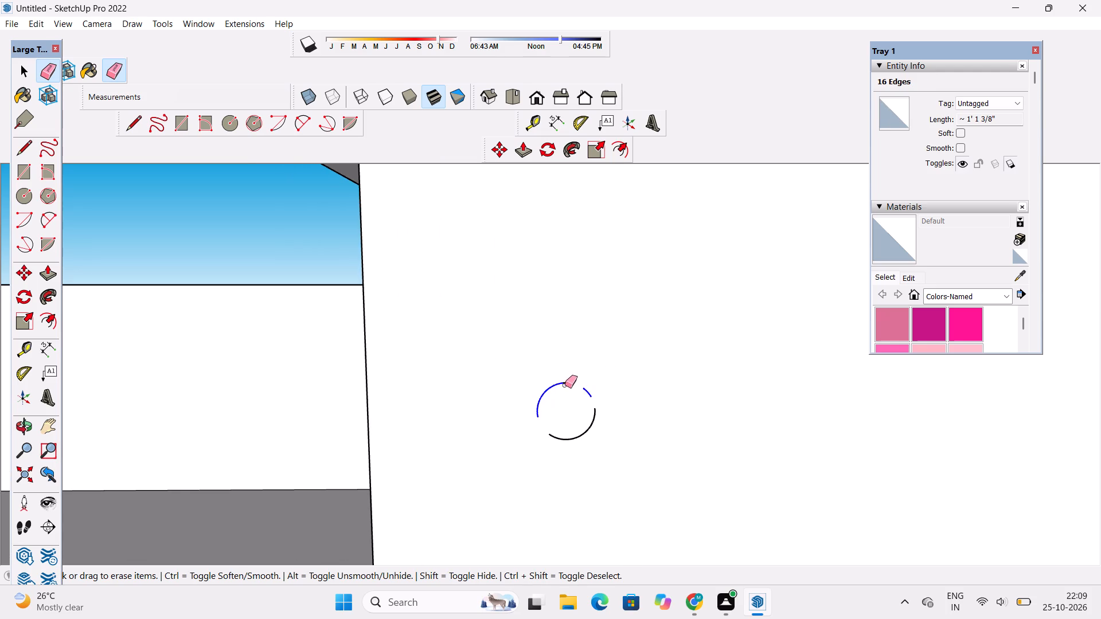
left_click_drag(565, 385, 553, 434)
left_click_drag(553, 434, 570, 436)
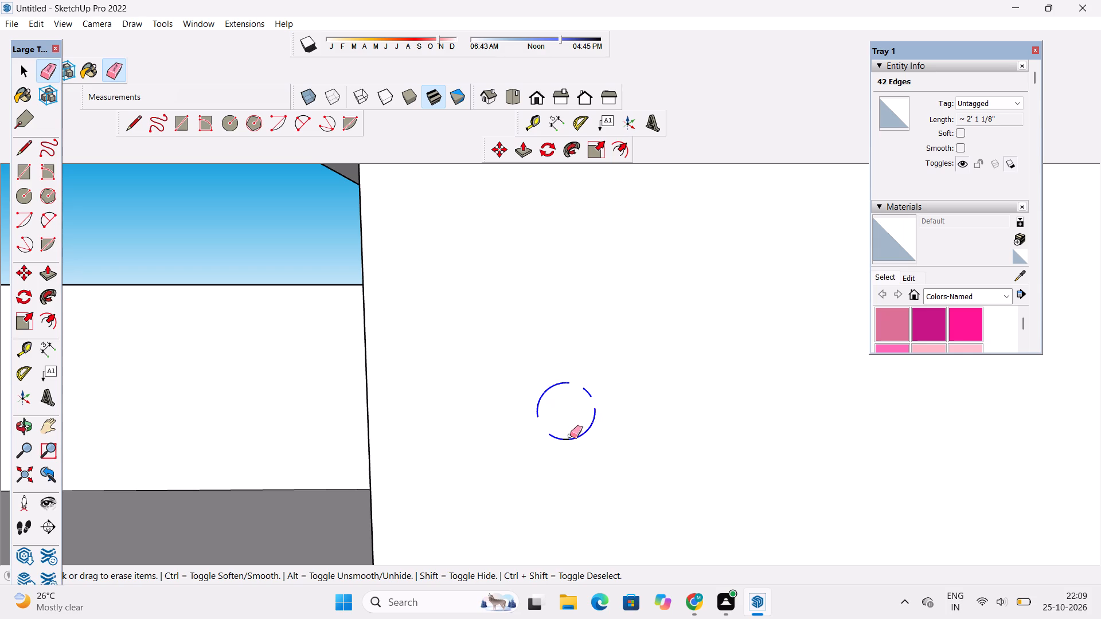
left_click_drag(570, 436, 590, 420)
scroll(568, 383, "down", 11)
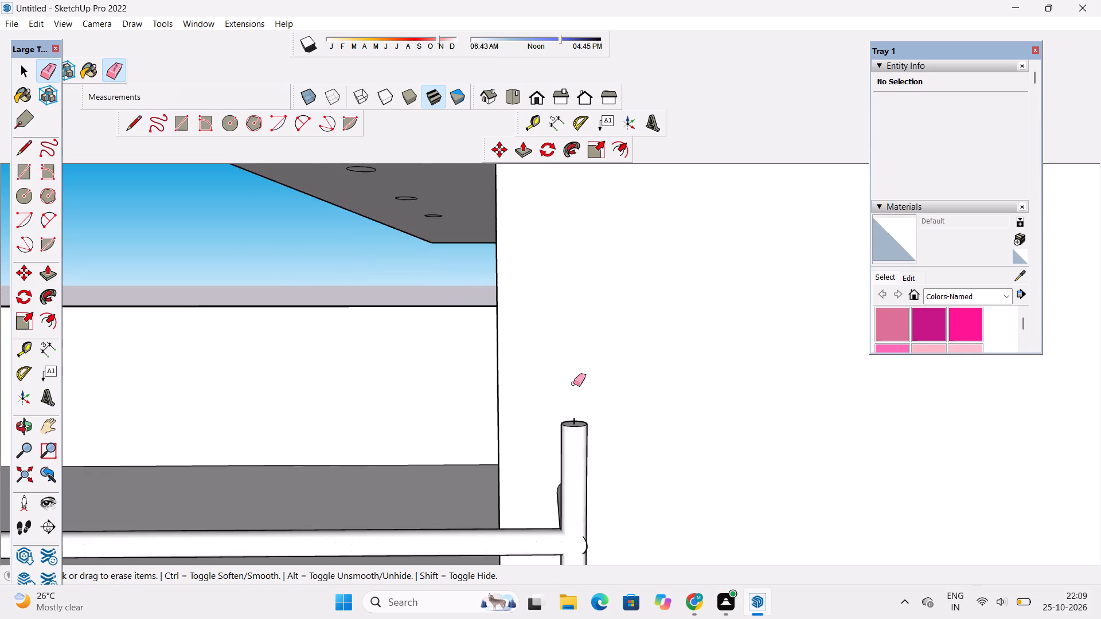
Erase the short stray line on the top face of the railing's end post.
scroll(580, 405, "up", 5)
scroll(583, 399, "down", 6)
key("space")
type("o")
left_click_drag(579, 389, 592, 460)
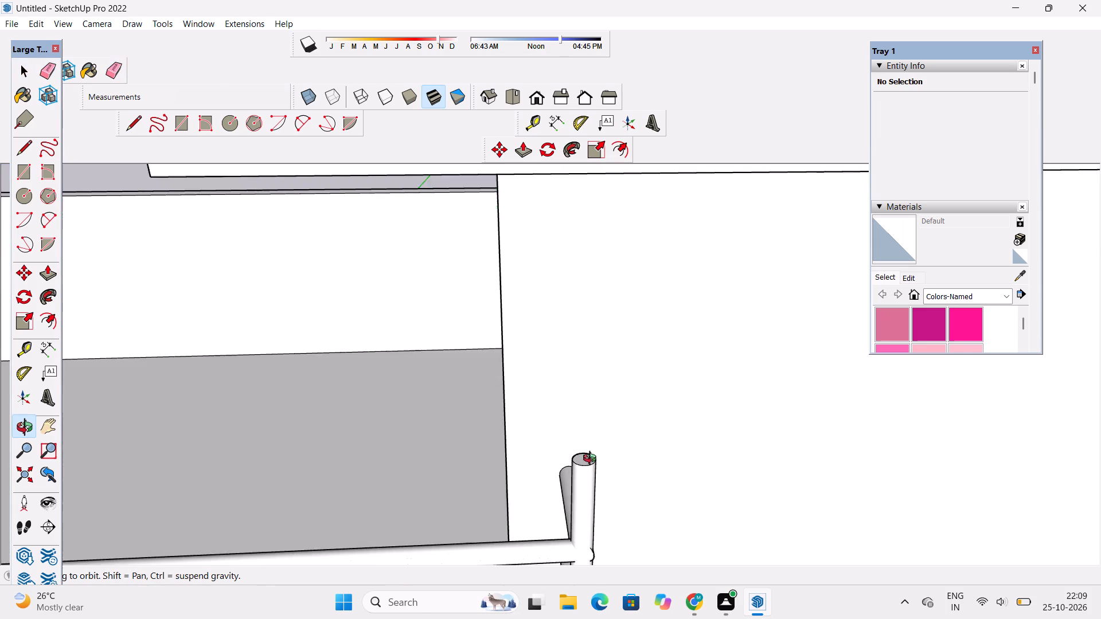
scroll(592, 460, "down", 3)
left_click_drag(584, 468, 584, 394, "shift")
left_click_drag(584, 394, 584, 433)
scroll(588, 433, "down", 3)
left_click(593, 426, "shift")
scroll(594, 419, "up", 7, "shift")
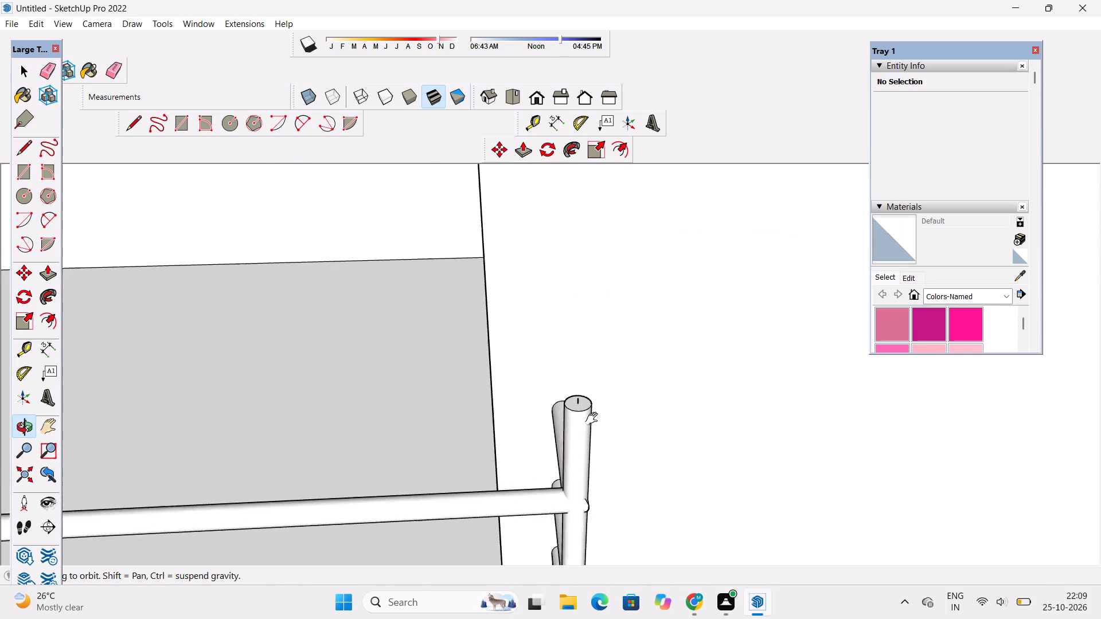
scroll(594, 419, "up", 2, "shift")
left_click_drag(577, 402, 571, 402, "shift")
scroll(571, 402, "up", 5, "shift")
key("e")
scroll(578, 393, "up", 2)
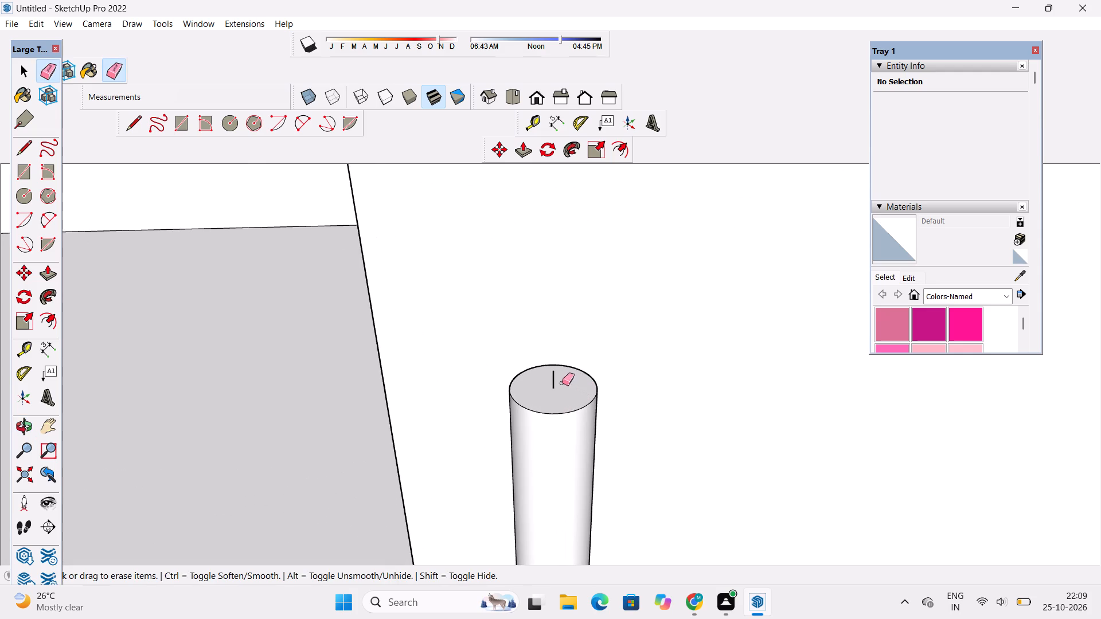
left_click(554, 374)
Push the end post's top face down about 6' 3 3/4", level with the uppermost remaining rail.
scroll(537, 374, "down", 9)
key("p")
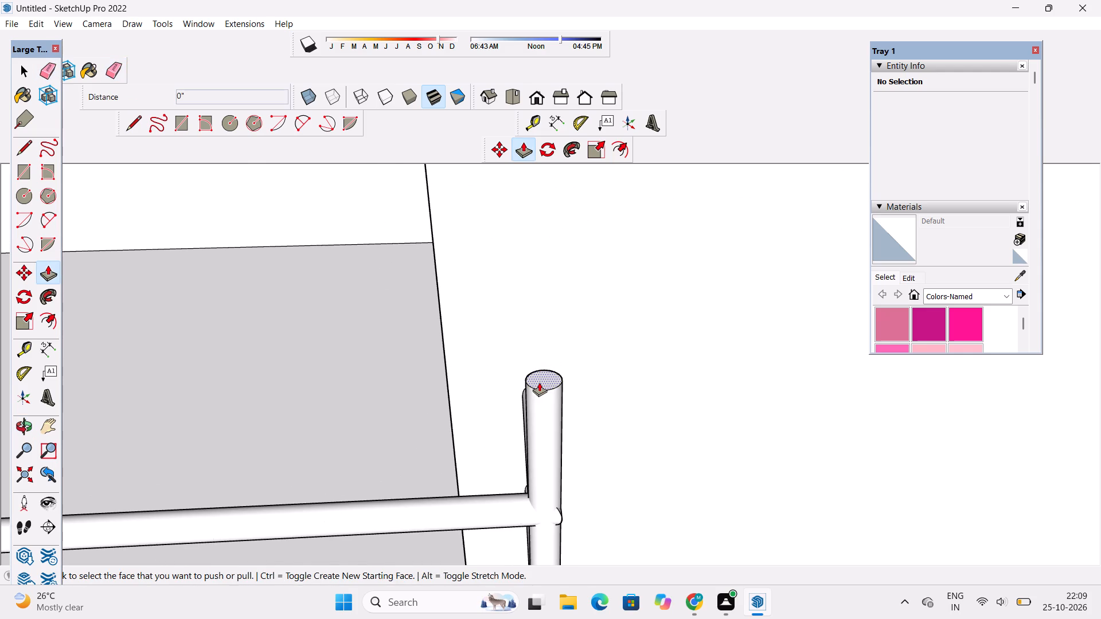
left_click(543, 379)
scroll(543, 379, "down", 3)
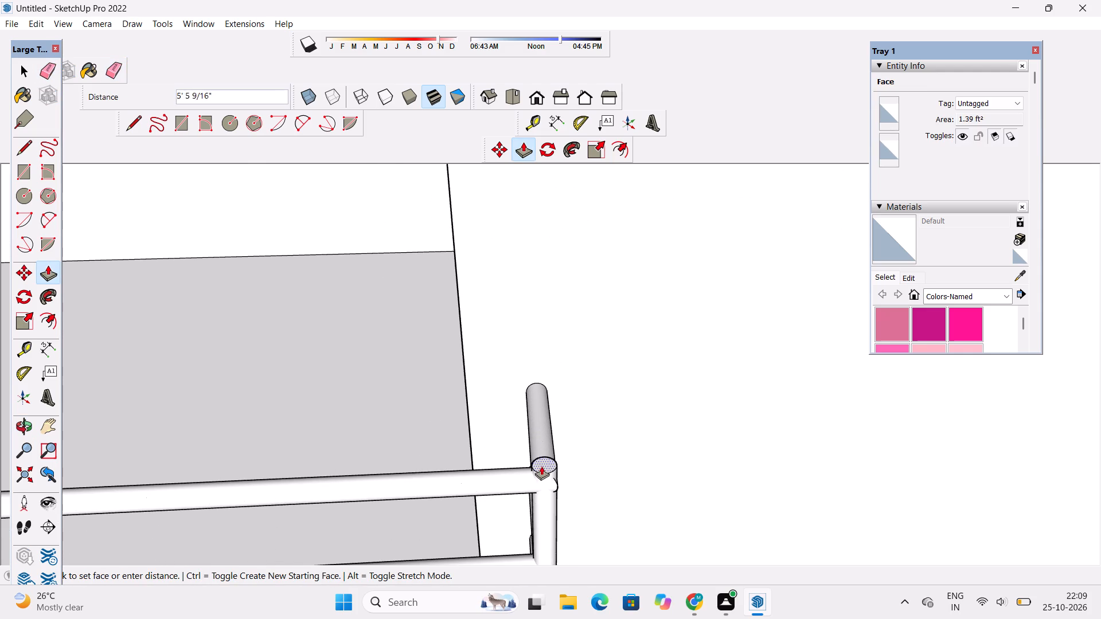
left_click(547, 477)
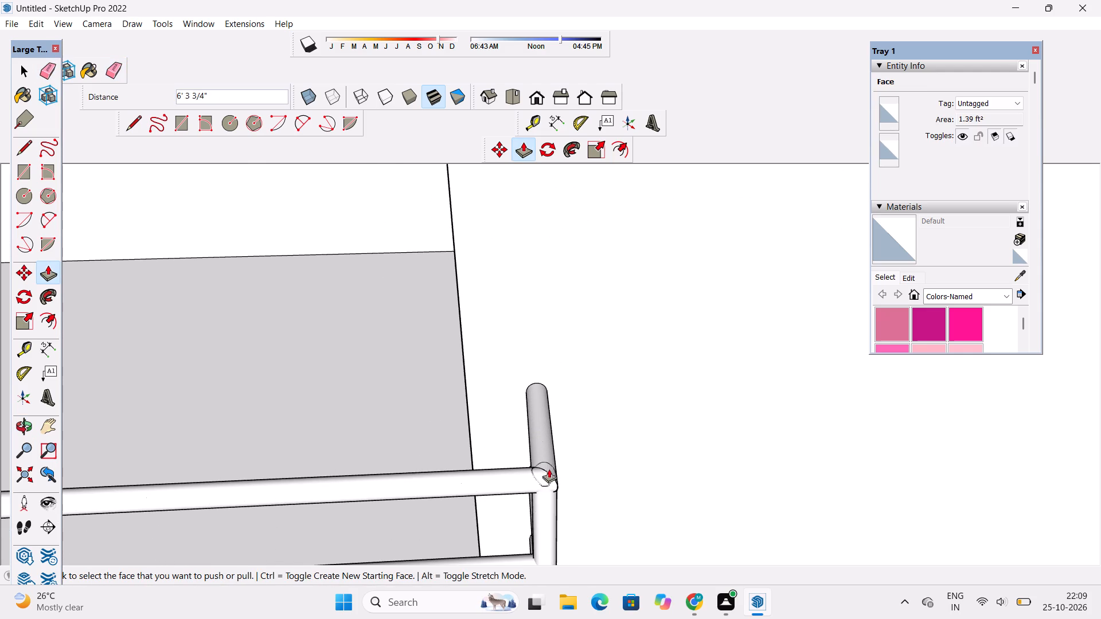
key("space")
Examine the shortened railing, terrace front, canopy and the top of the tall block from the front and above.
scroll(590, 410, "down", 6)
key("o")
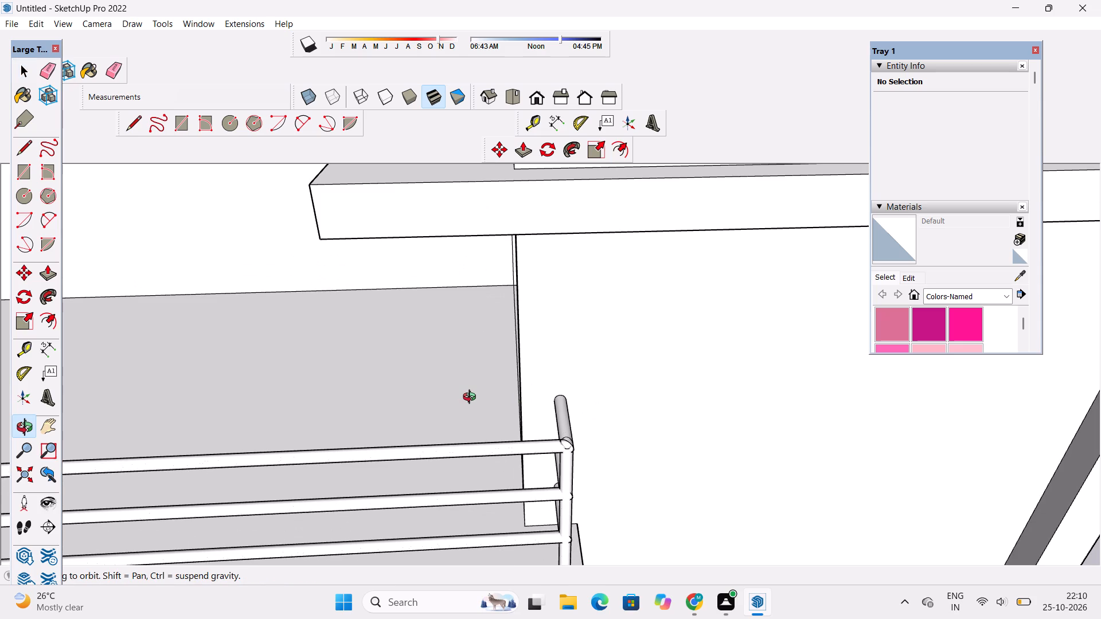
scroll(459, 365, "down", 7)
left_click_drag(490, 430, 502, 387, "shift")
scroll(505, 385, "down", 4)
left_click_drag(420, 410, 446, 424, "shift")
left_click_drag(446, 424, 477, 324)
scroll(481, 316, "down", 5)
left_click_drag(561, 337, 498, 351, "shift")
left_click_drag(497, 352, 427, 352)
scroll(421, 346, "up", 3)
left_click_drag(413, 345, 522, 330)
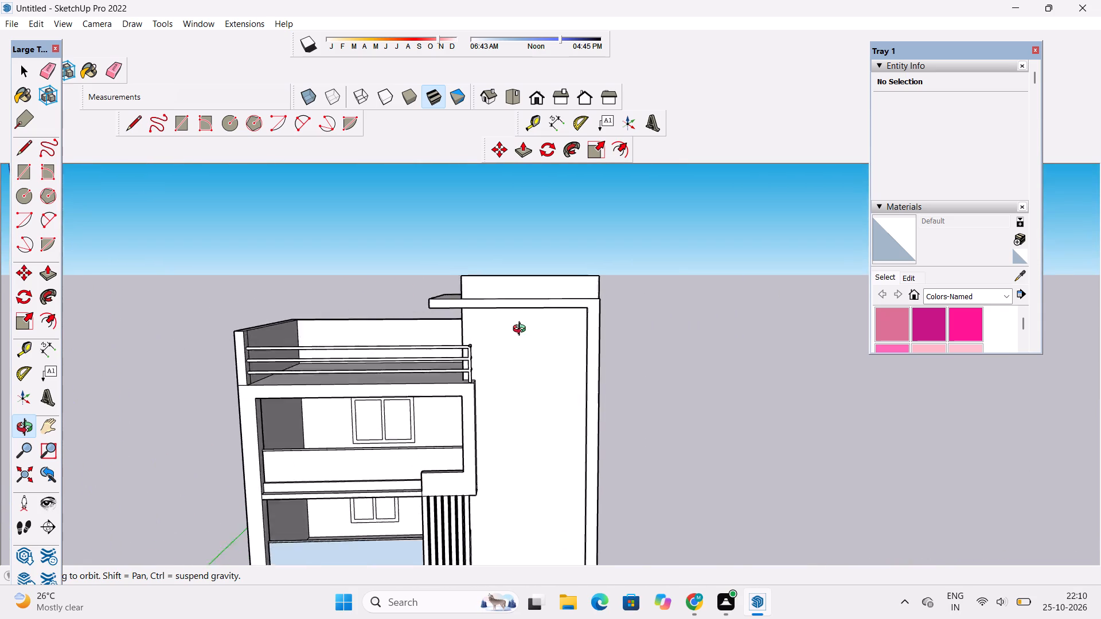
left_click_drag(522, 330, 531, 369)
scroll(490, 344, "down", 2)
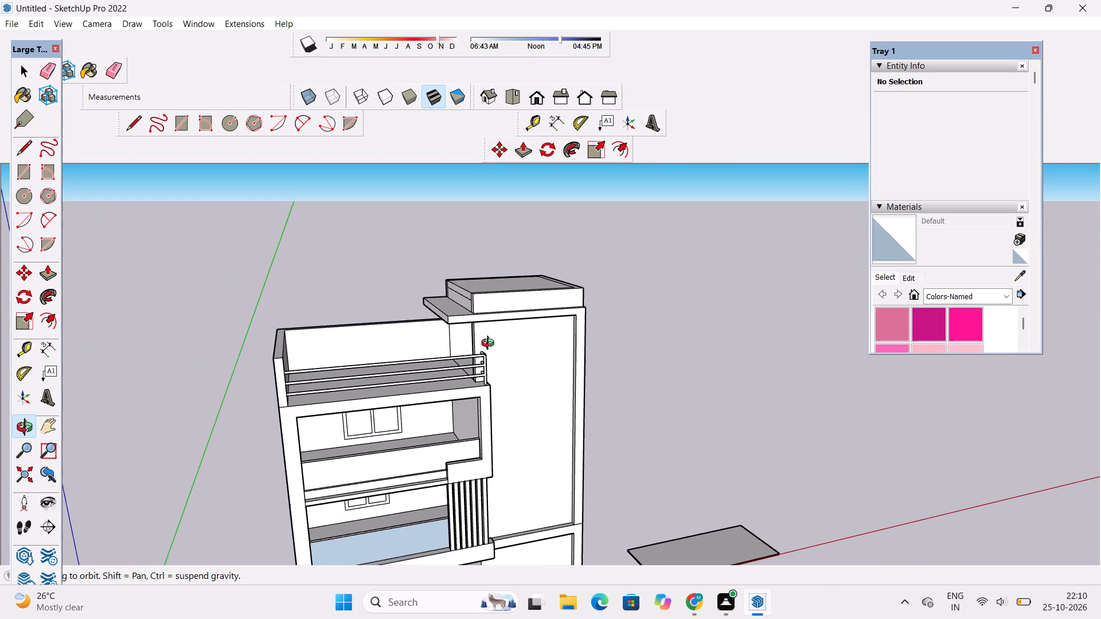
left_click_drag(490, 344, 486, 311, "shift")
left_click_drag(497, 311, 454, 314)
scroll(464, 262, "up", 3)
left_click_drag(472, 253, 464, 276, "shift")
left_click_drag(464, 276, 488, 287)
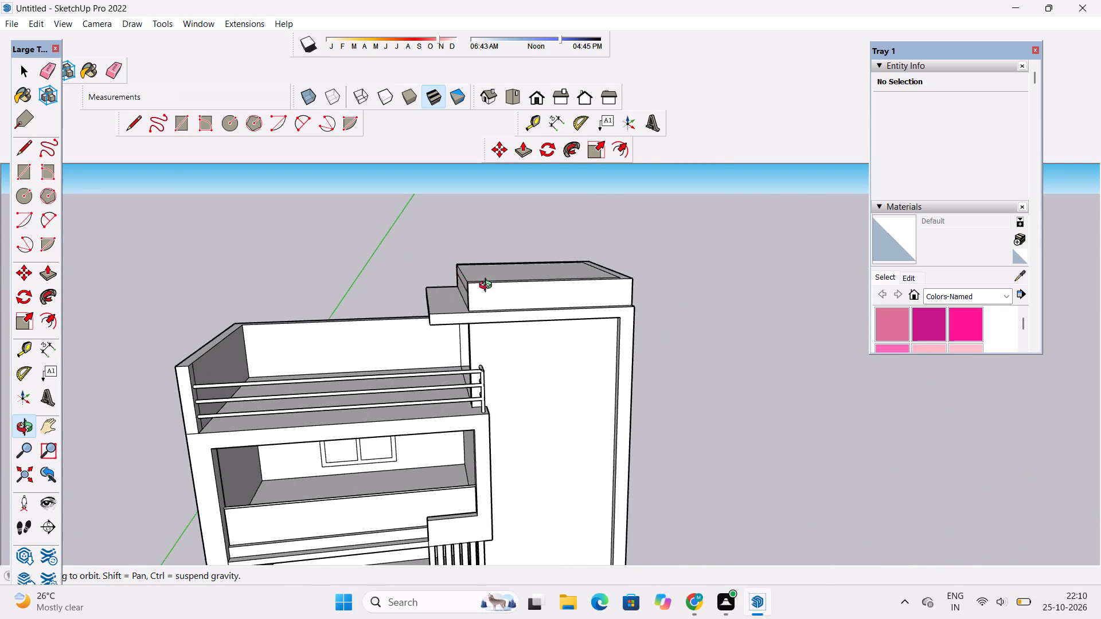
left_click_drag(488, 287, 530, 309)
scroll(525, 291, "up", 1)
left_click_drag(556, 278, 507, 289, "shift")
left_click_drag(506, 291, 459, 313)
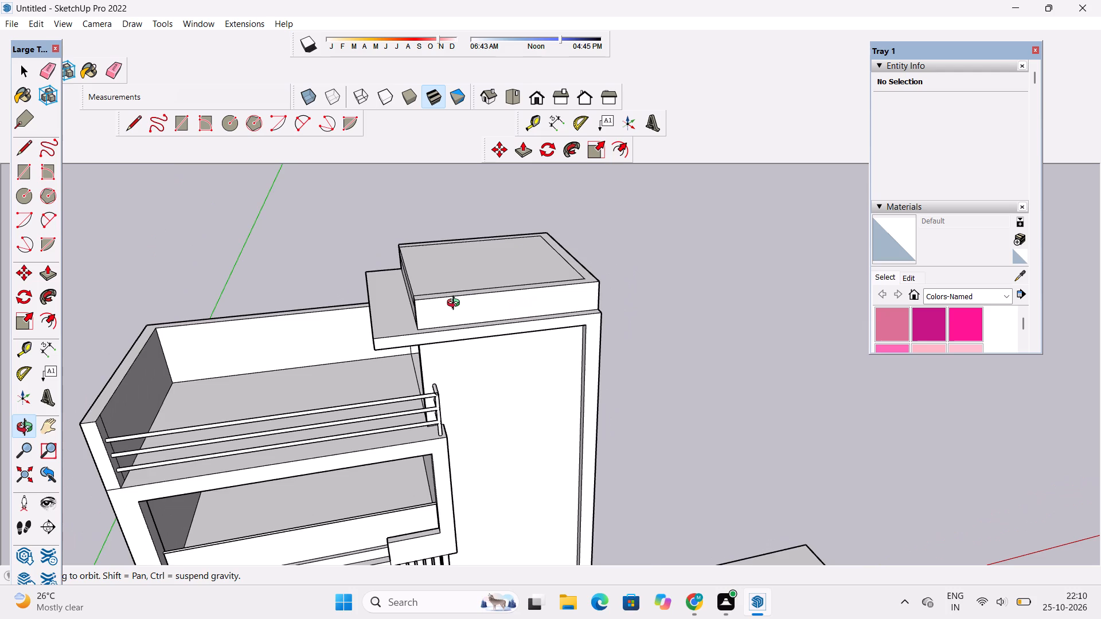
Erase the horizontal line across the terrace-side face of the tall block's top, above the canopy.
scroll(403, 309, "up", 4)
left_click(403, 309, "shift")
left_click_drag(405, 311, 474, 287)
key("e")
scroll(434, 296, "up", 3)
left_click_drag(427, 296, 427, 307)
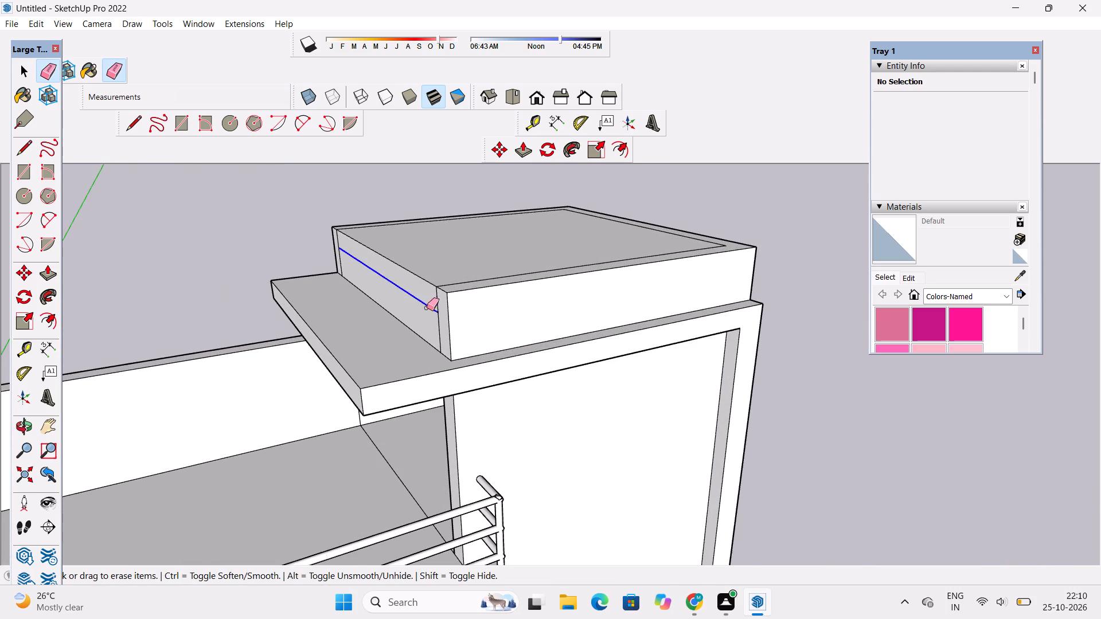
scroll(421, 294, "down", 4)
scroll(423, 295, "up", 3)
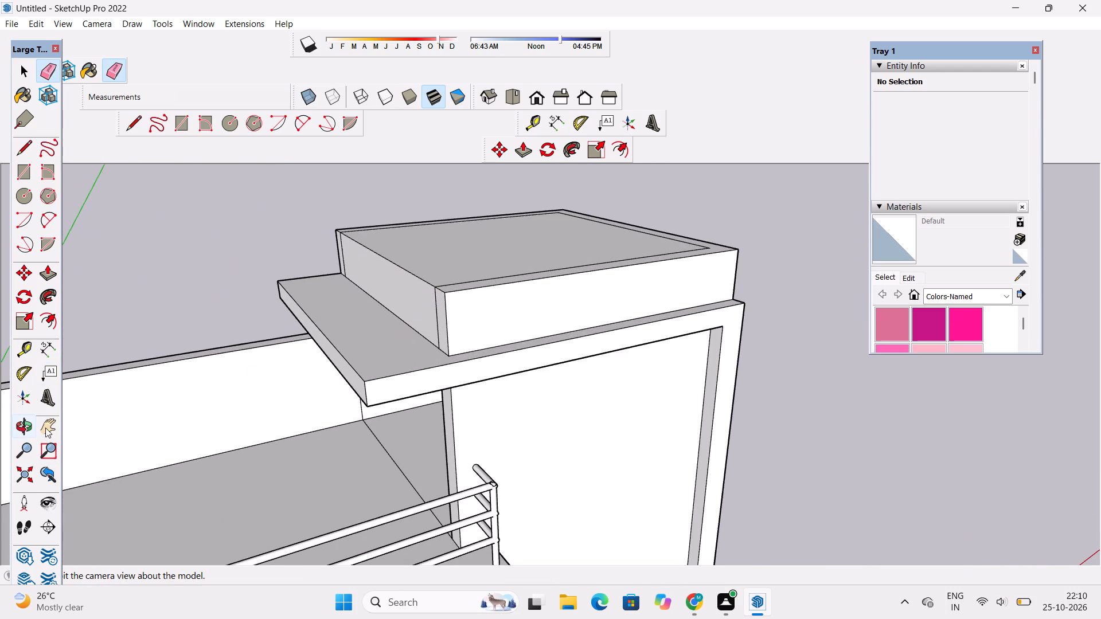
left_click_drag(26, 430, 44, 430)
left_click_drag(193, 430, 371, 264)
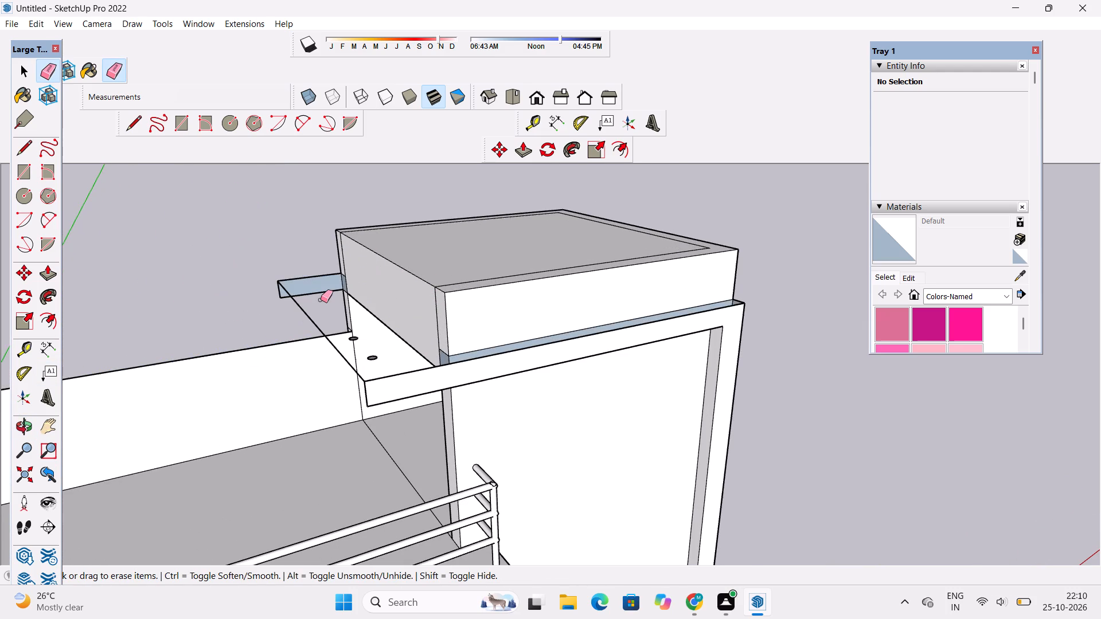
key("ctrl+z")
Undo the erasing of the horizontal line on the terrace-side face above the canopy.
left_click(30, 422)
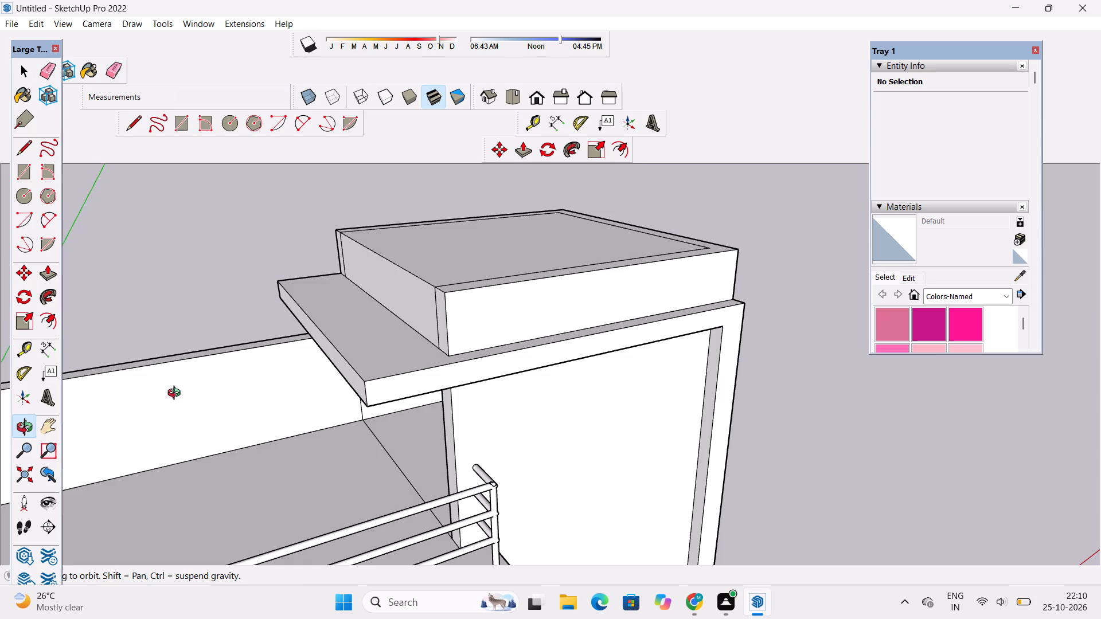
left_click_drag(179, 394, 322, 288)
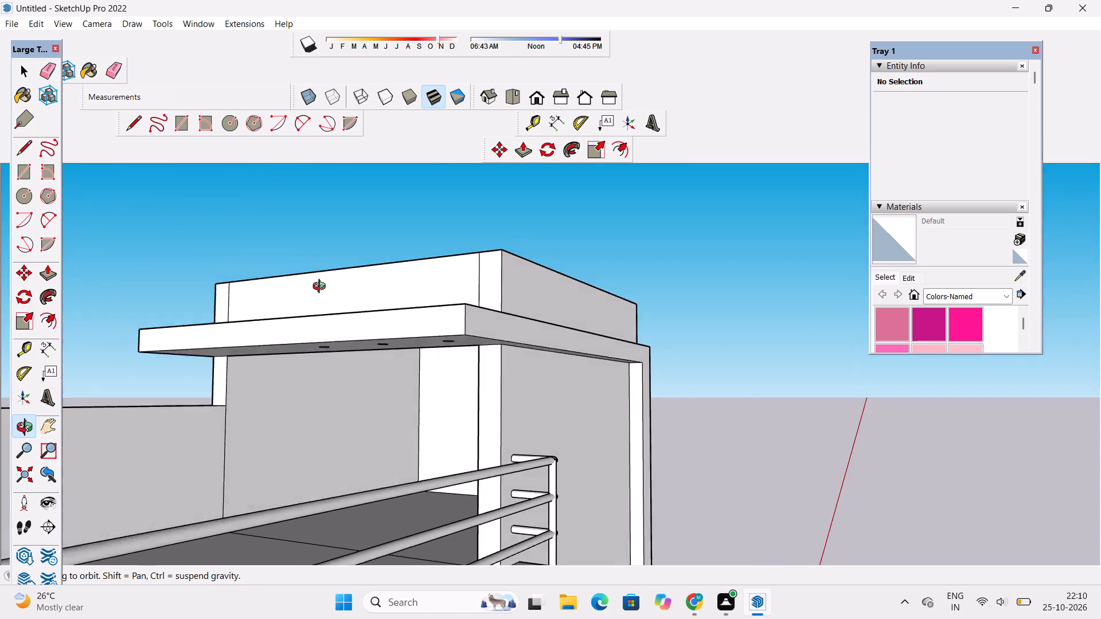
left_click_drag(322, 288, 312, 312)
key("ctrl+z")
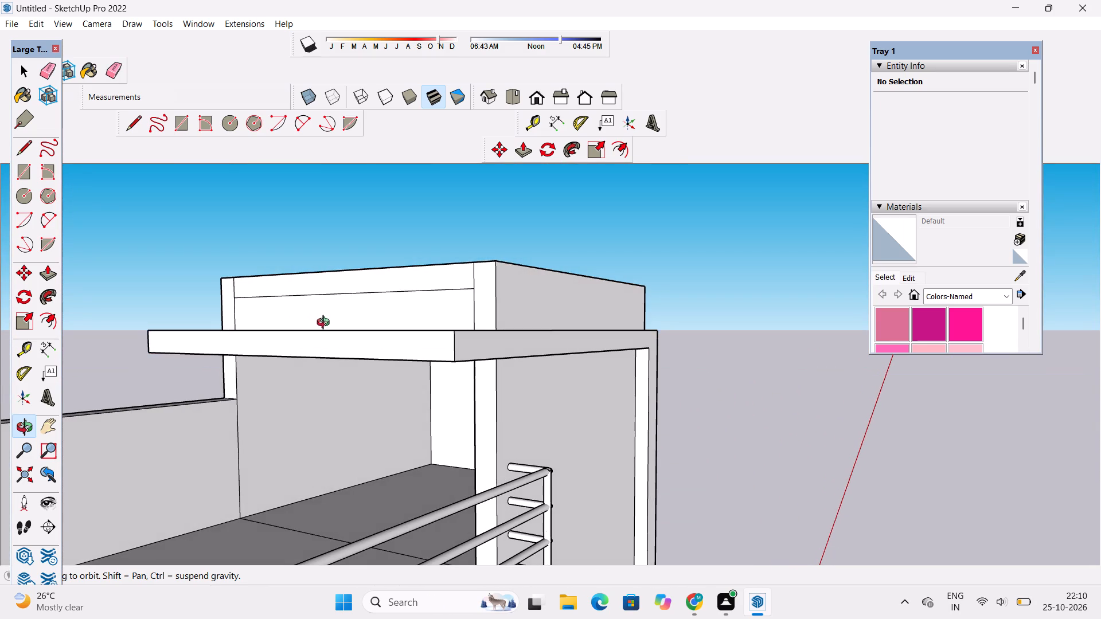
Delete the lower panel of the tall block's terrace-side face, between the horizontal line and the canopy.
left_click_drag(326, 327, 322, 364)
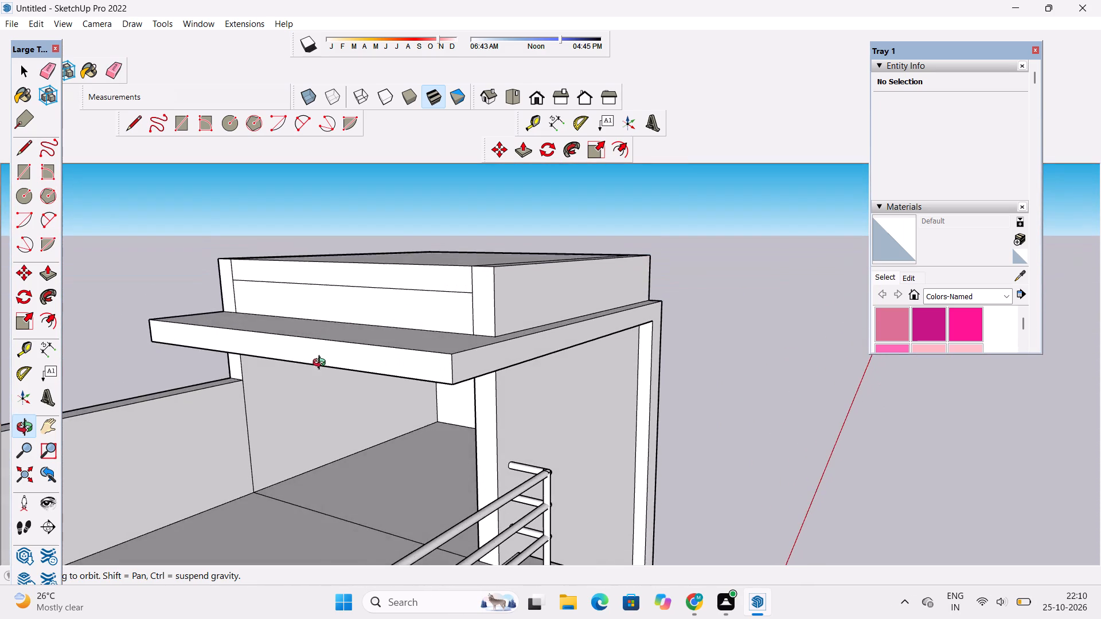
left_click_drag(322, 364, 347, 316)
scroll(391, 291, "up", 2)
left_click_drag(387, 289, 350, 320, "shift")
scroll(356, 312, "up", 3)
left_click(356, 312, "shift")
left_click_drag(385, 301, 385, 297)
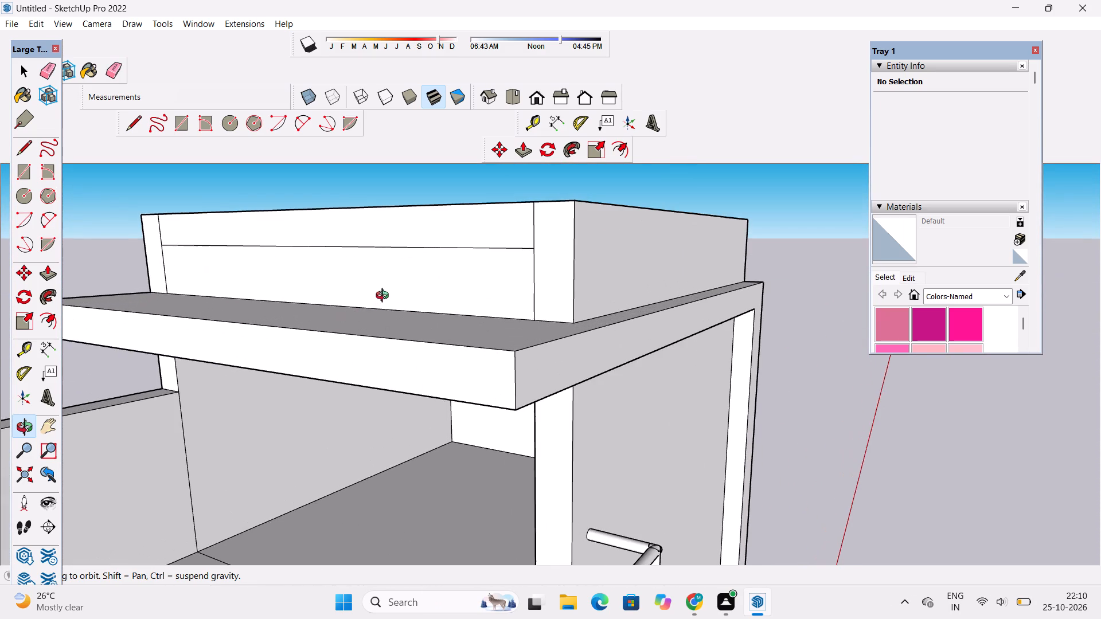
left_click_drag(385, 297, 383, 288)
left_click_drag(380, 280, 372, 304, "shift")
left_click_drag(372, 304, 397, 298)
key("space")
left_click(408, 292)
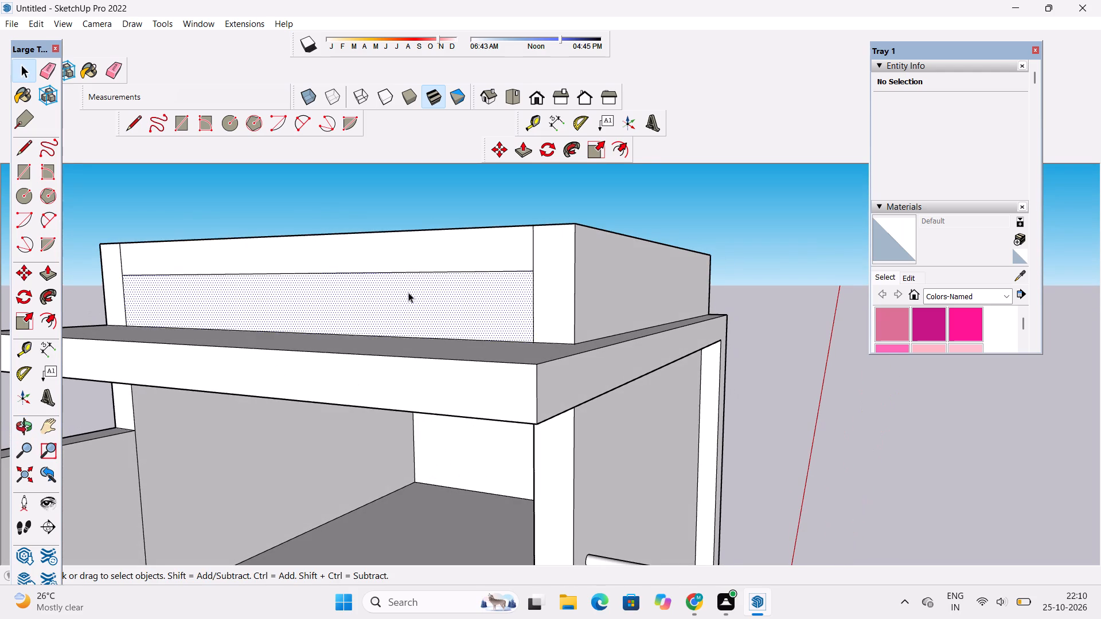
key("Delete")
Examine the opening above the canopy and the surrounding roof, terrace and railing from below and above.
key("o")
left_click_drag(377, 331, 393, 288)
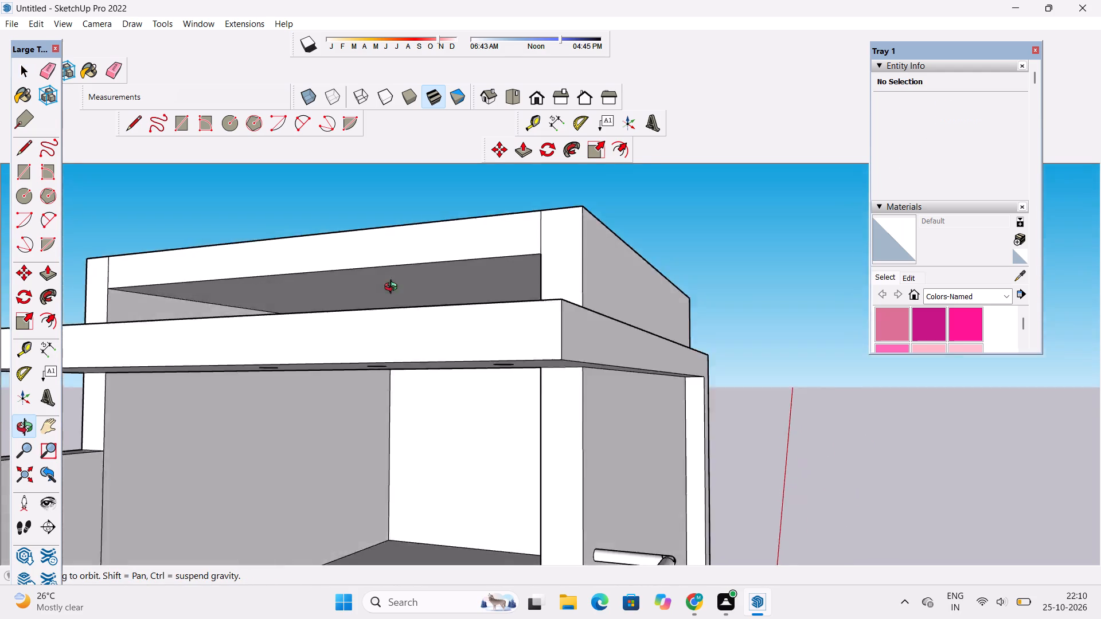
left_click_drag(393, 288, 394, 308)
scroll(394, 307, "down", 3)
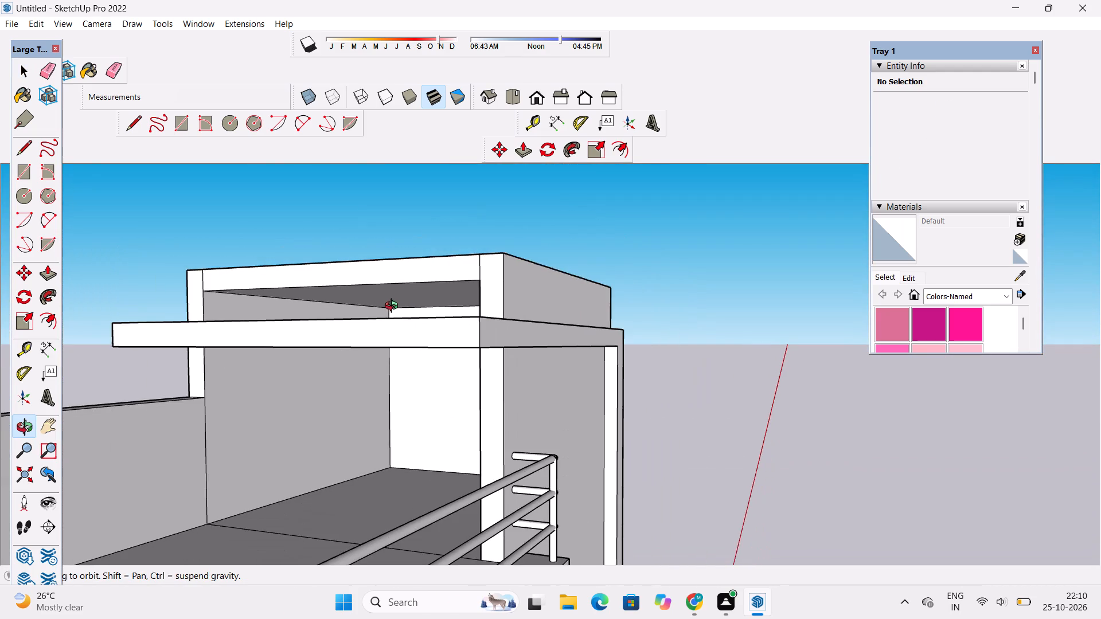
left_click_drag(392, 326, 396, 301, "shift")
scroll(425, 277, "down", 5)
left_click_drag(482, 277, 352, 365)
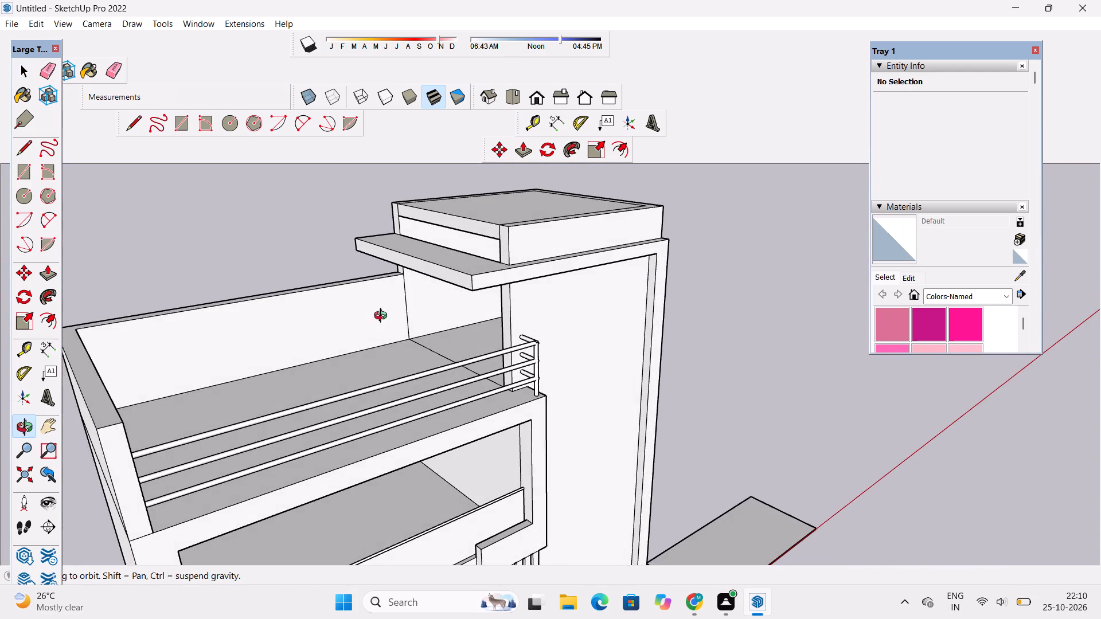
scroll(428, 262, "up", 3)
left_click_drag(428, 262, 420, 285, "shift")
left_click_drag(420, 285, 512, 249)
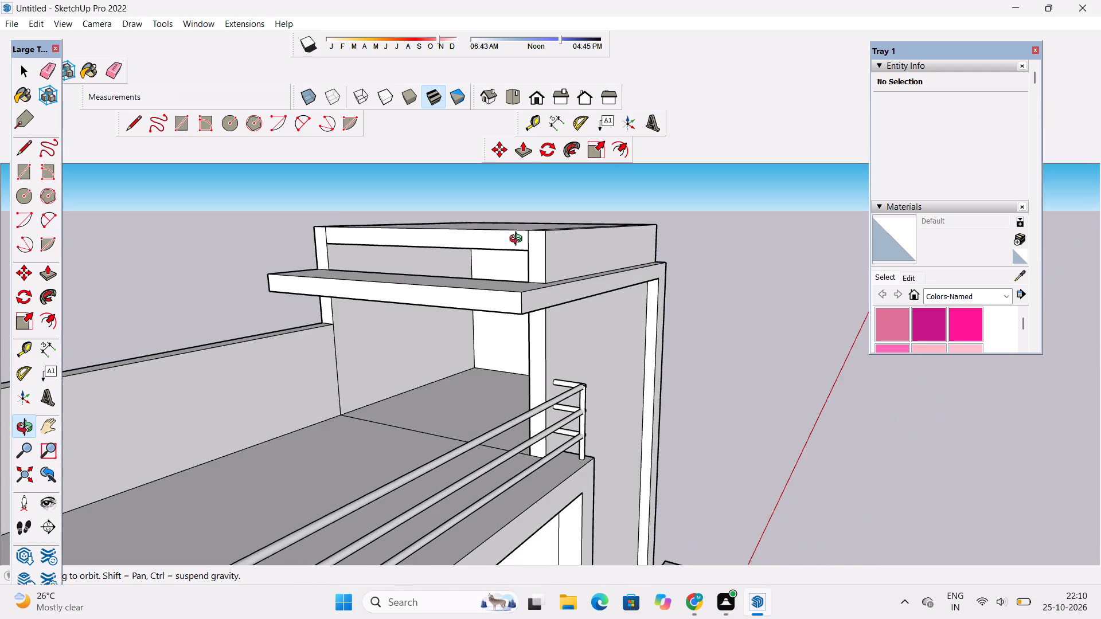
scroll(518, 240, "up", 4)
left_click_drag(513, 248, 503, 260)
scroll(399, 302, "up", 4)
scroll(405, 294, "down", 4, "shift")
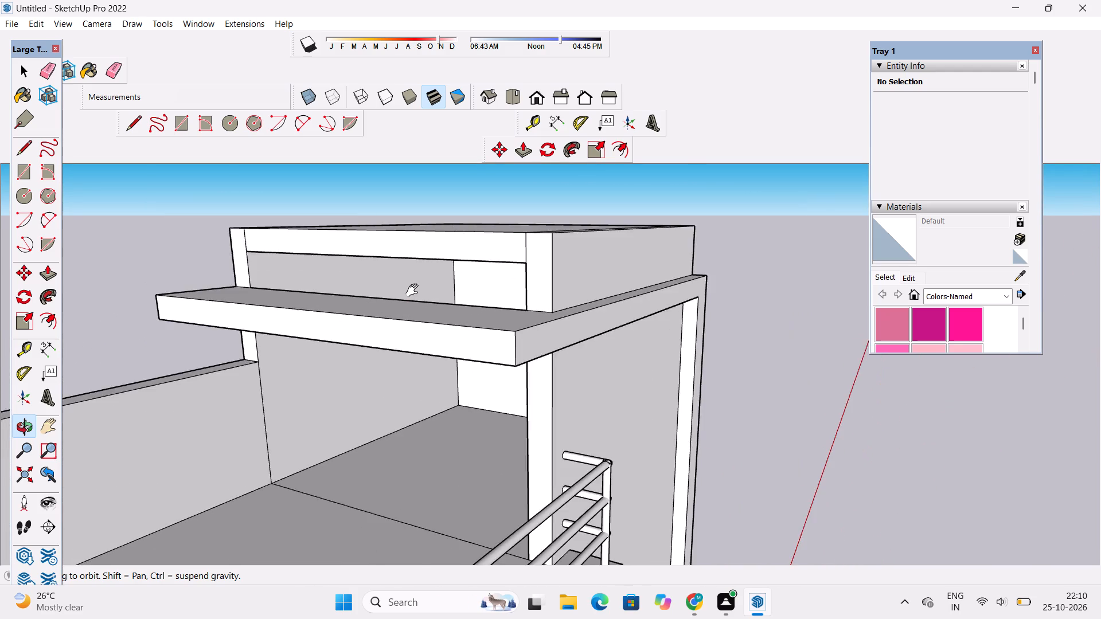
Examine the canopy, the opening above it and the roof from several sides, including the building's front.
left_click_drag(415, 291, 380, 318, "shift")
left_click_drag(378, 319, 503, 347)
scroll(424, 342, "up", 4)
left_click_drag(423, 339, 503, 363, "shift")
scroll(523, 335, "down", 5)
left_click_drag(509, 367, 509, 364)
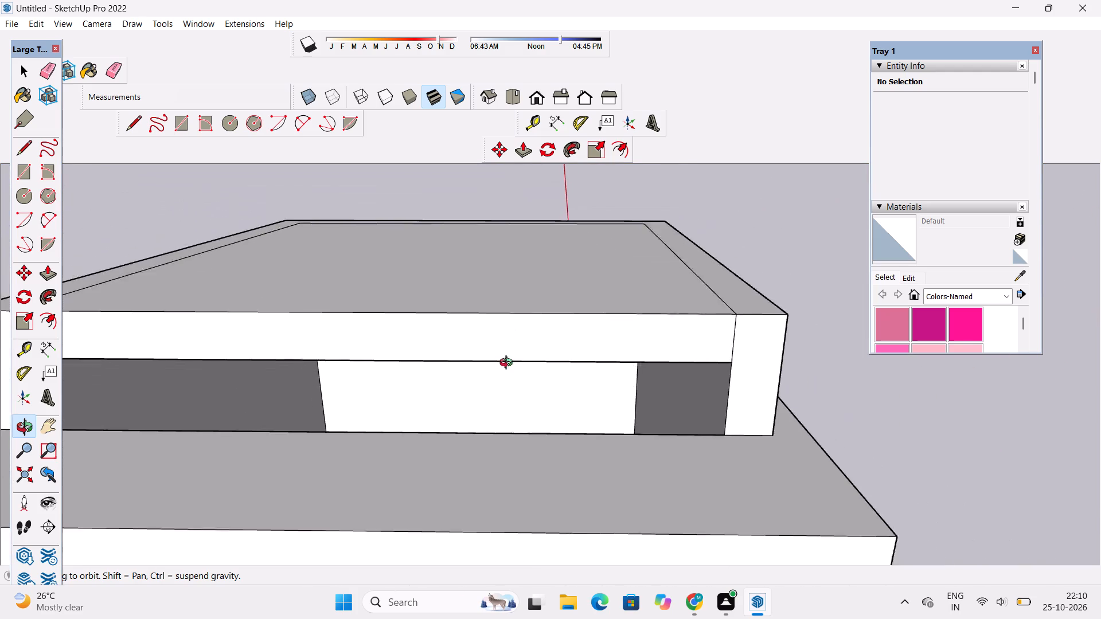
left_click_drag(509, 364, 528, 218)
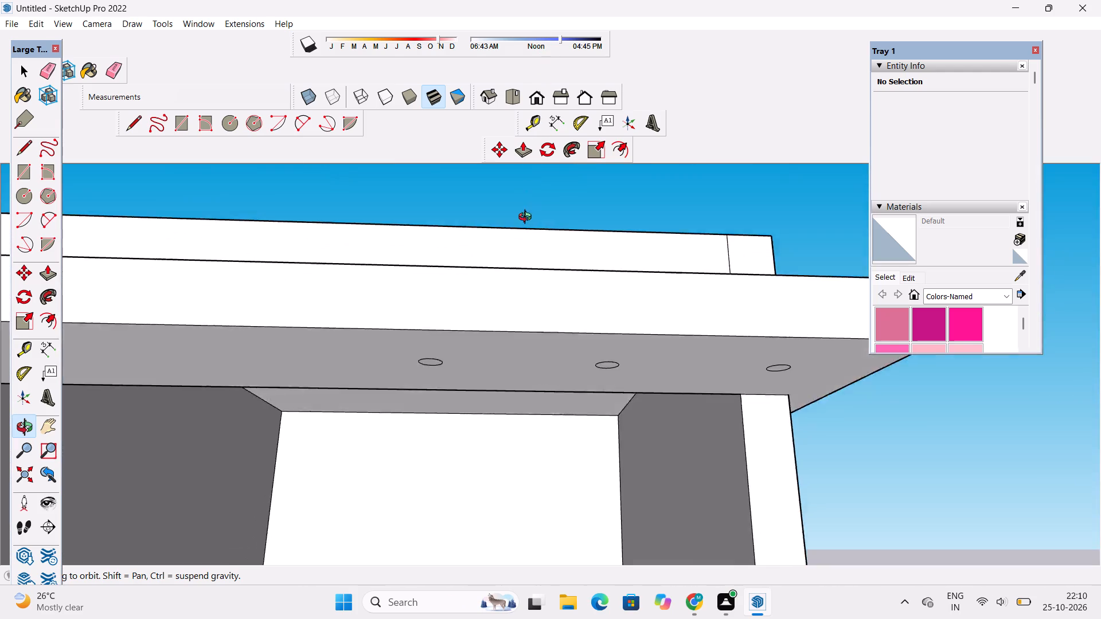
left_click_drag(528, 218, 524, 248)
scroll(473, 275, "up", 1)
left_click_drag(473, 275, 477, 260, "shift")
scroll(477, 244, "down", 3)
left_click_drag(486, 250, 486, 300)
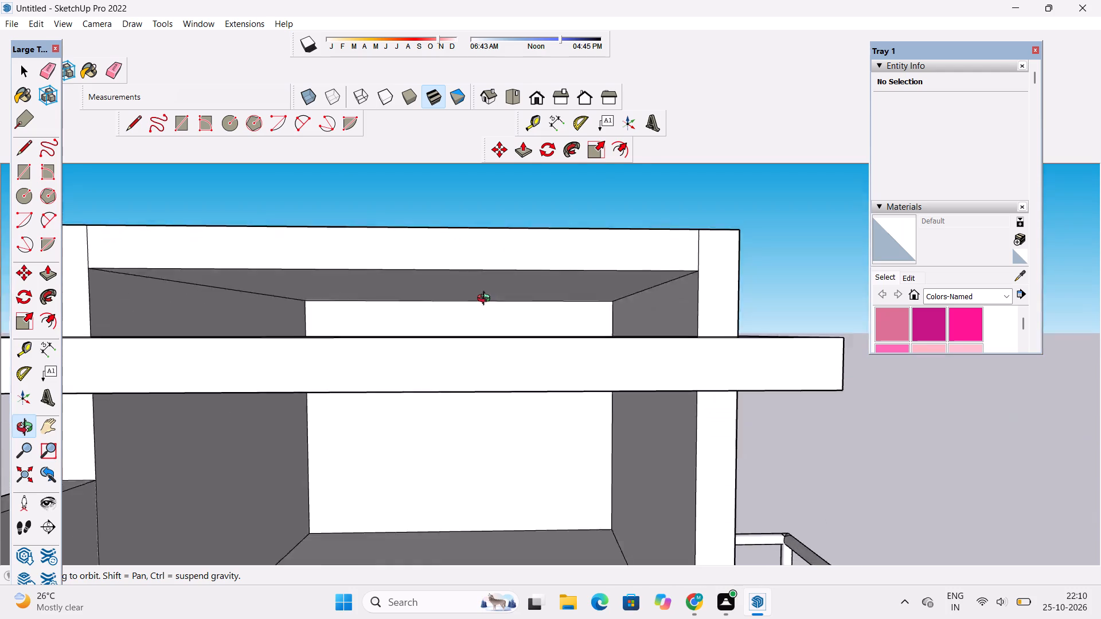
left_click_drag(486, 300, 483, 344)
scroll(485, 338, "down", 4)
left_click_drag(487, 346, 296, 403)
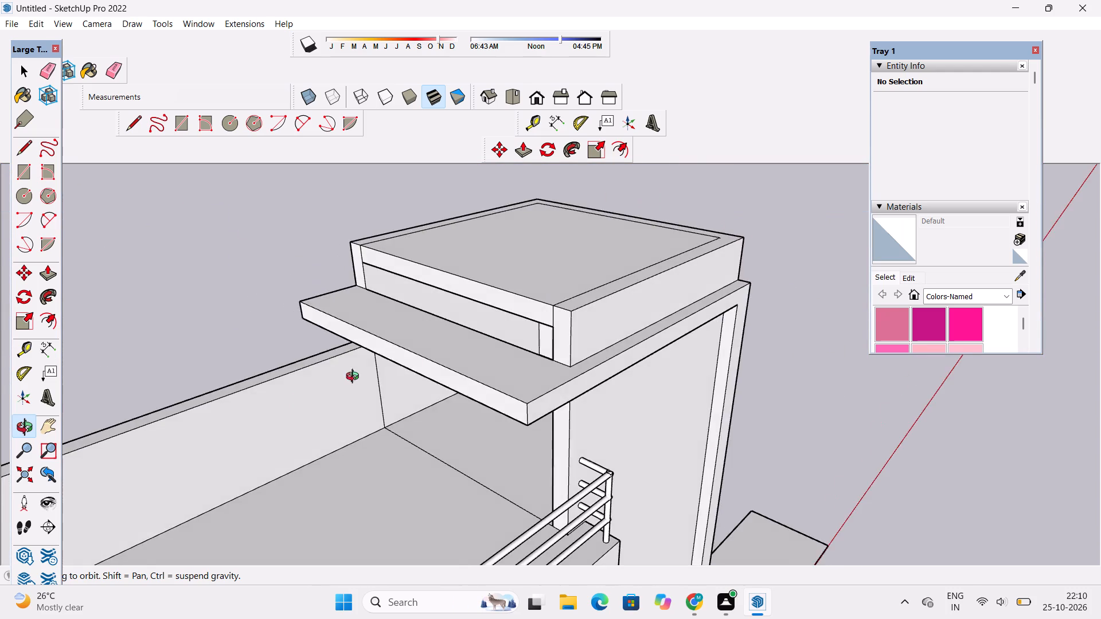
scroll(502, 331, "up", 8)
scroll(495, 330, "down", 19)
left_click_drag(579, 331, 429, 274)
scroll(485, 332, "up", 2)
left_click_drag(523, 332, 513, 262, "shift")
scroll(513, 261, "down", 4)
left_click_drag(590, 295, 524, 296)
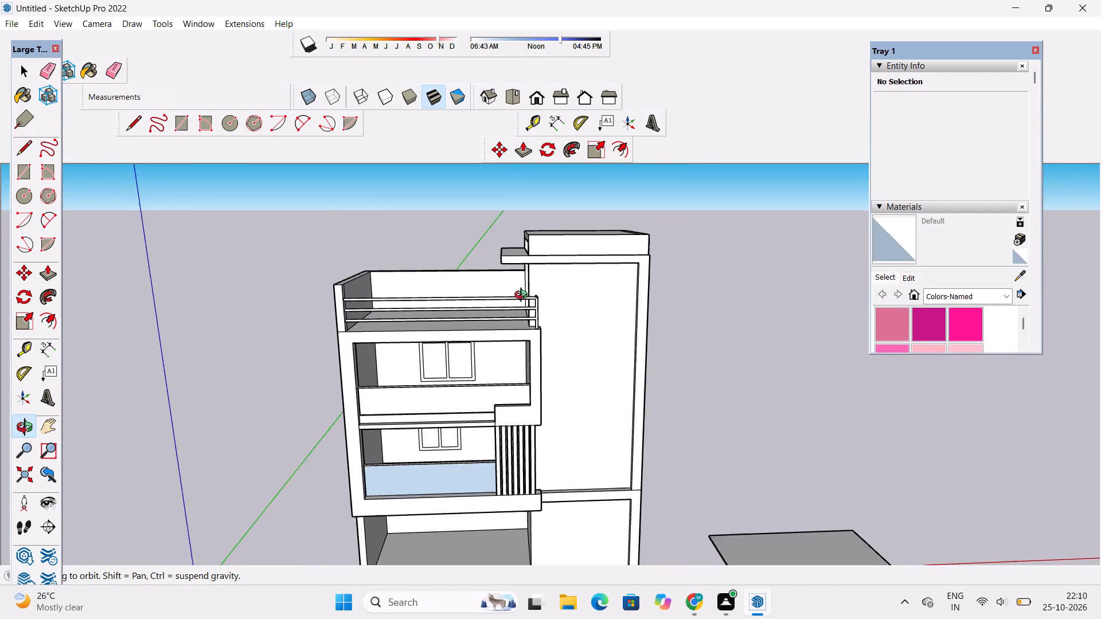
left_click_drag(524, 296, 520, 296)
scroll(513, 308, "up", 3)
left_click_drag(520, 316, 526, 265, "shift")
scroll(526, 265, "down", 2)
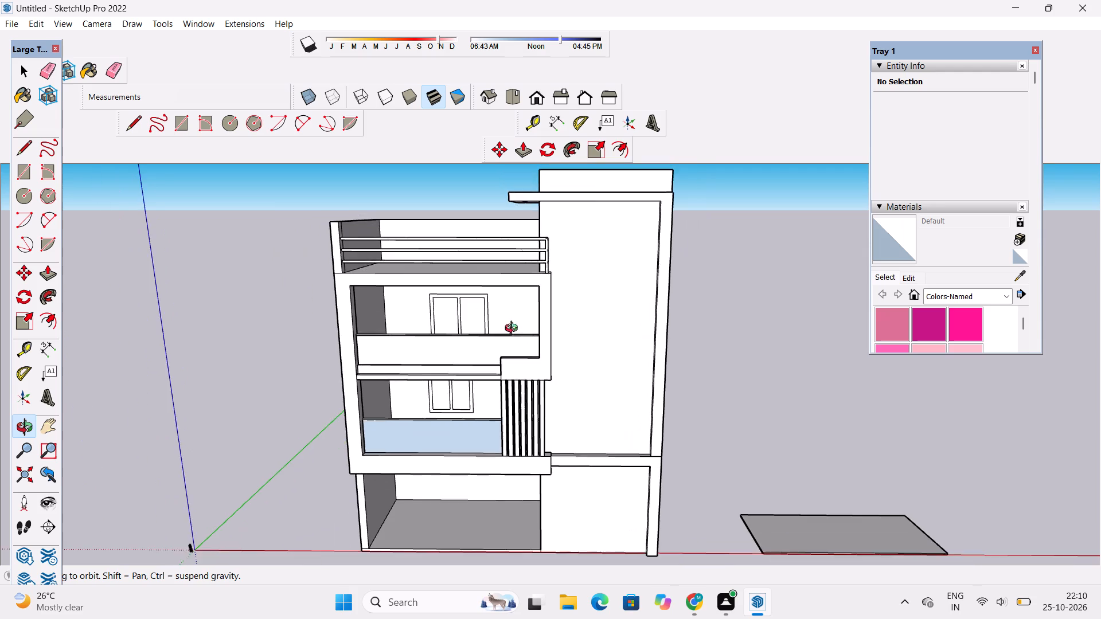
Examine the open ground-floor bay below the glazed balcony, especially its floor and front edge.
left_click_drag(513, 332, 525, 269, "shift")
scroll(479, 406, "up", 1)
left_click_drag(476, 414, 484, 377, "shift")
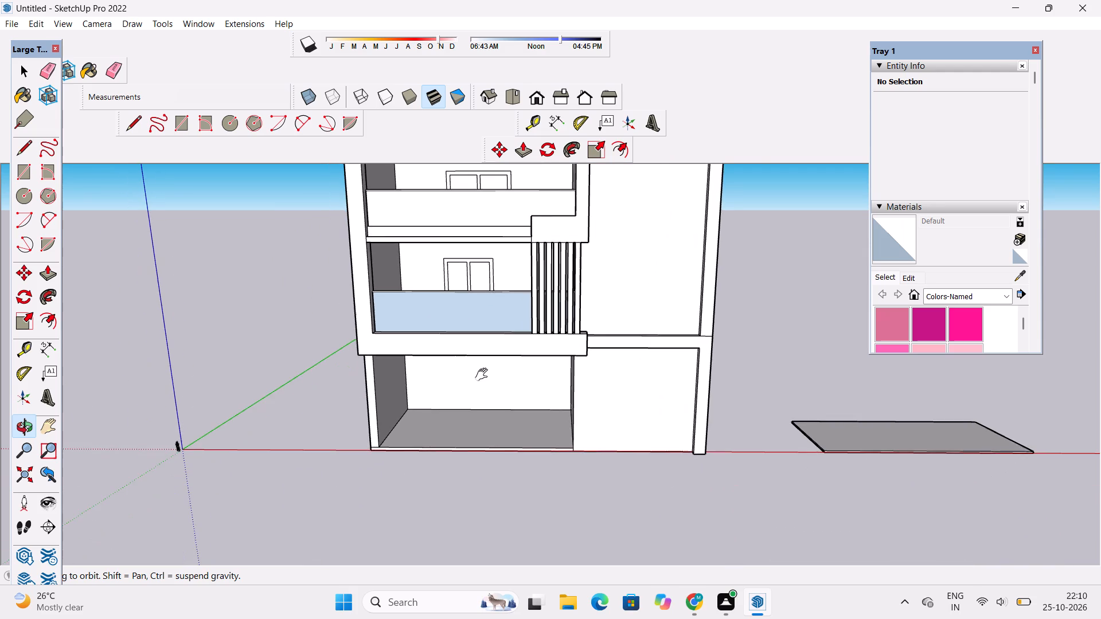
scroll(435, 428, "up", 3)
left_click_drag(434, 434, 433, 394, "shift")
left_click_drag(435, 395, 470, 398)
scroll(477, 397, "up", 2)
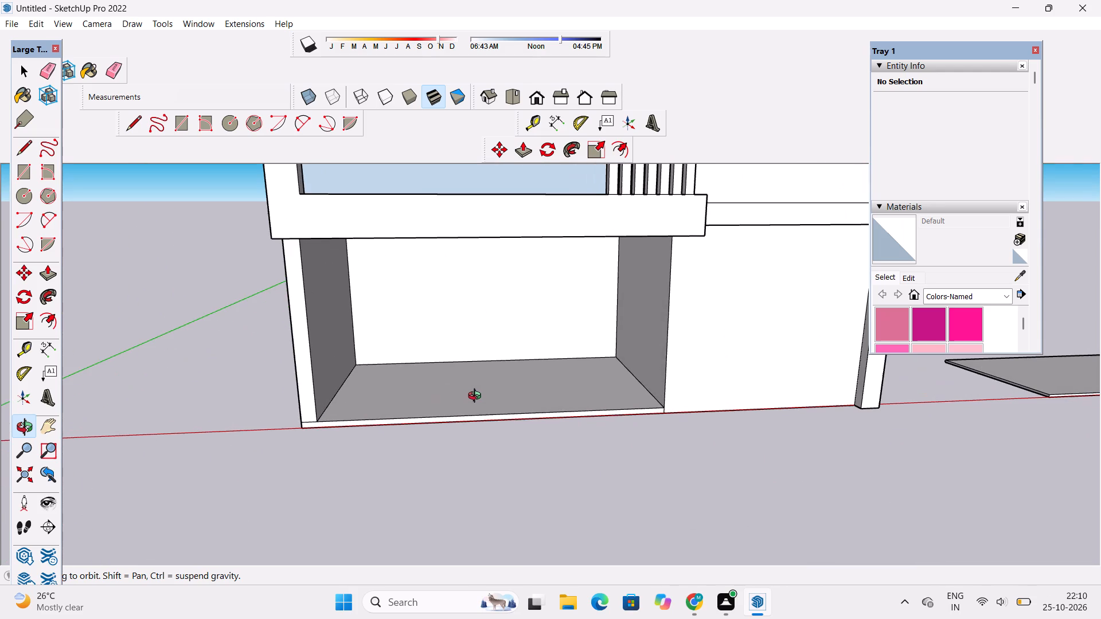
left_click_drag(481, 399, 475, 401, "shift")
left_click_drag(462, 412, 444, 369, "shift")
left_click_drag(446, 366, 421, 387)
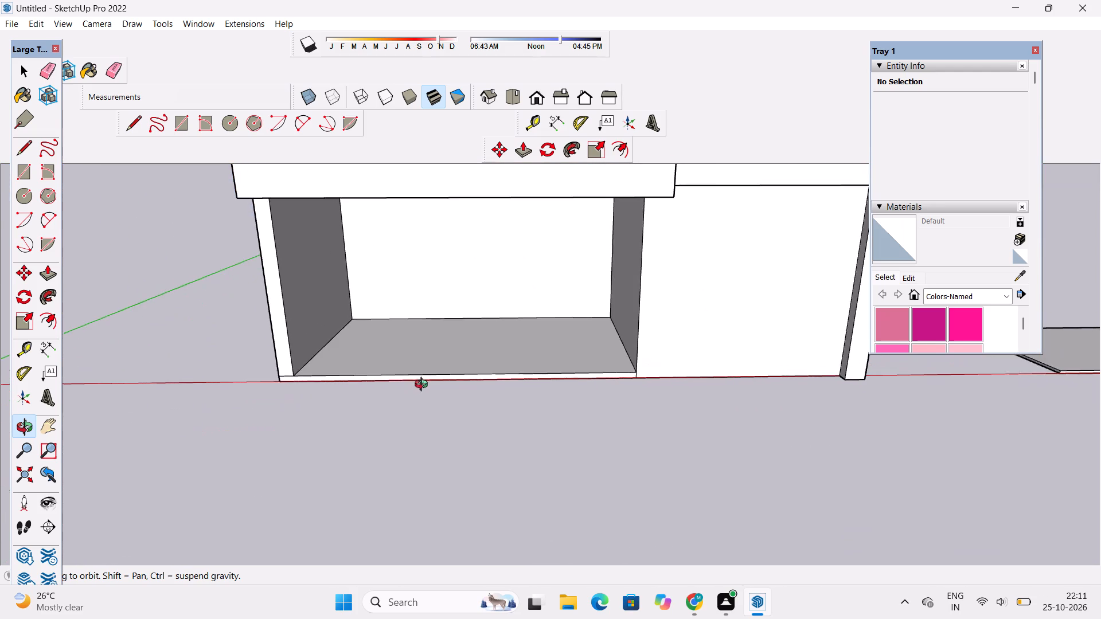
scroll(424, 386, "down", 2)
left_click_drag(424, 385, 431, 398, "shift")
left_click_drag(435, 402, 482, 426)
left_click_drag(477, 398, 486, 425, "shift")
left_click_drag(486, 426, 453, 420)
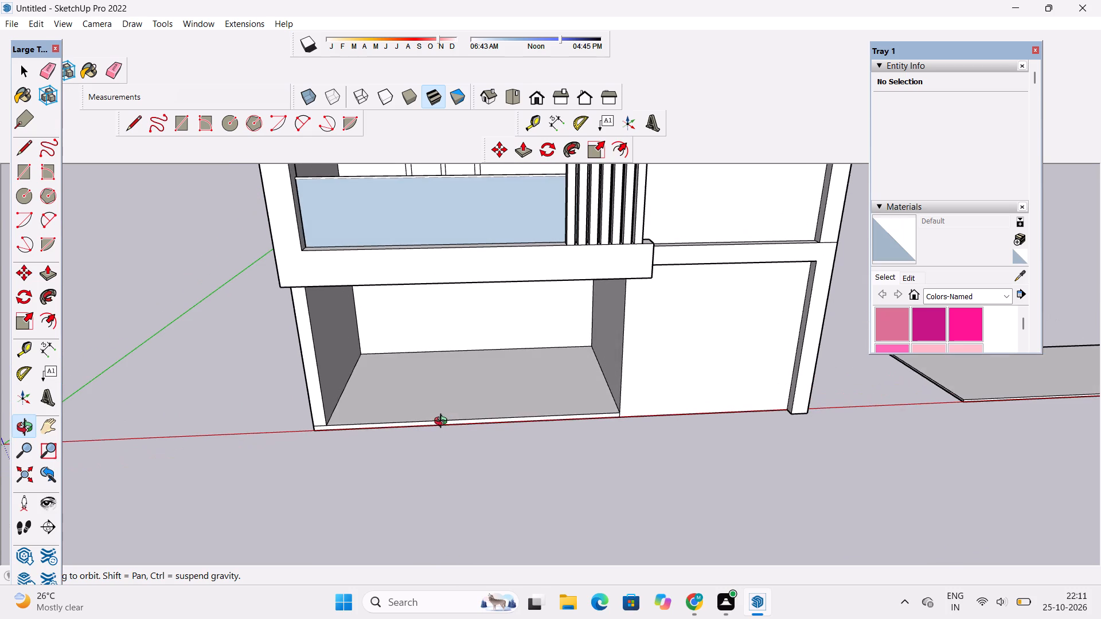
scroll(442, 422, "up", 1)
left_click(436, 420, "shift")
left_click_drag(436, 420, 450, 422)
scroll(484, 402, "down", 4)
left_click_drag(516, 374, 330, 426, "shift")
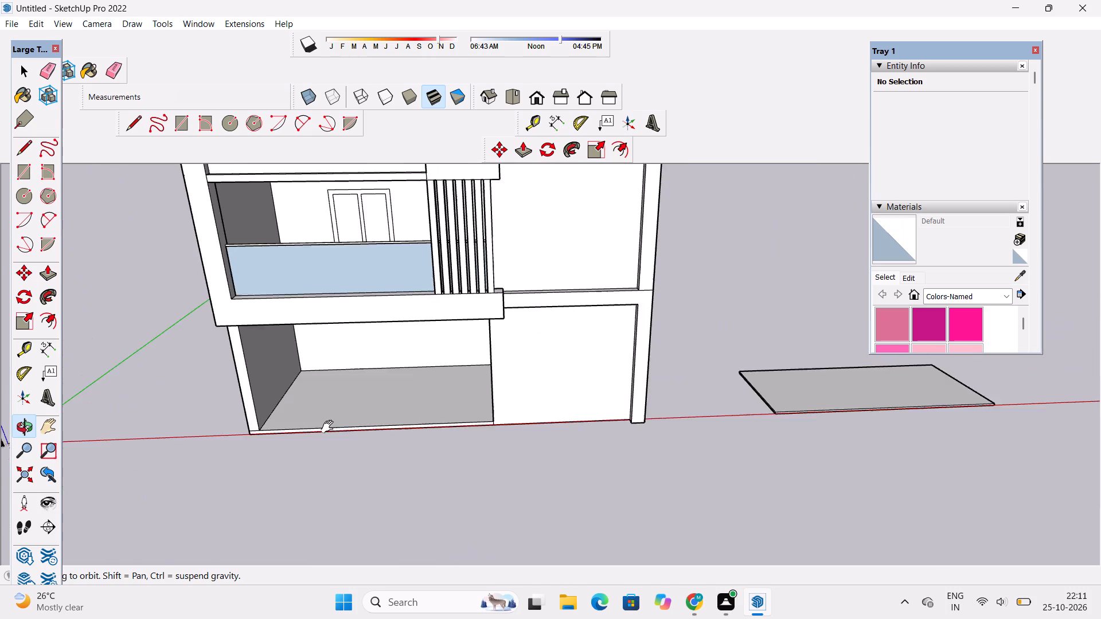
scroll(331, 427, "up", 3, "shift")
left_click_drag(341, 420, 367, 444, "shift")
scroll(392, 441, "down", 4)
scroll(353, 444, "up", 4)
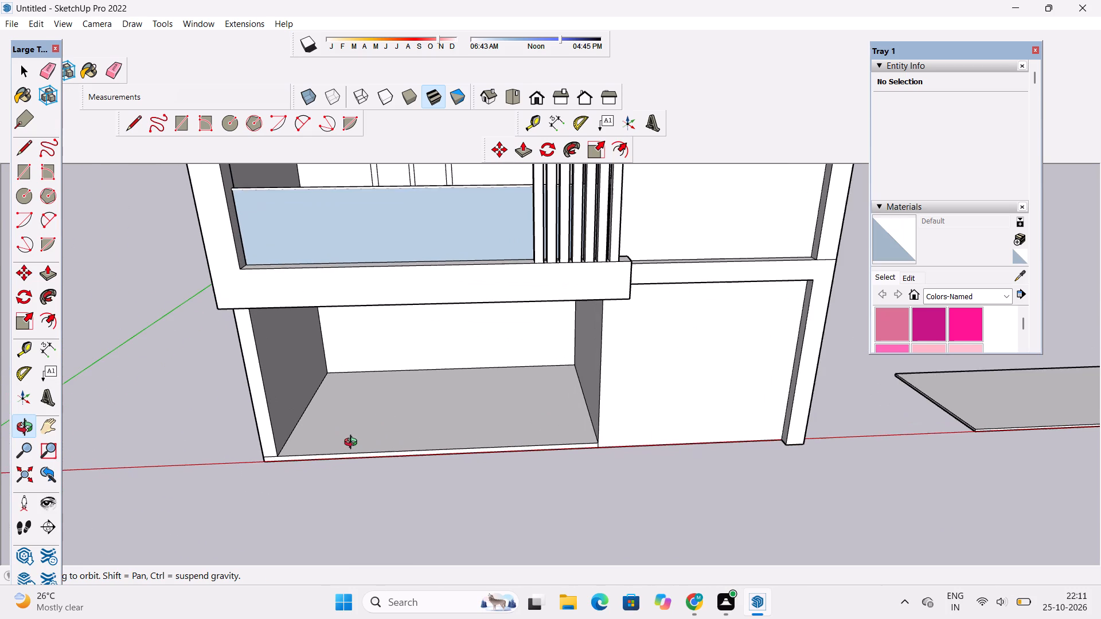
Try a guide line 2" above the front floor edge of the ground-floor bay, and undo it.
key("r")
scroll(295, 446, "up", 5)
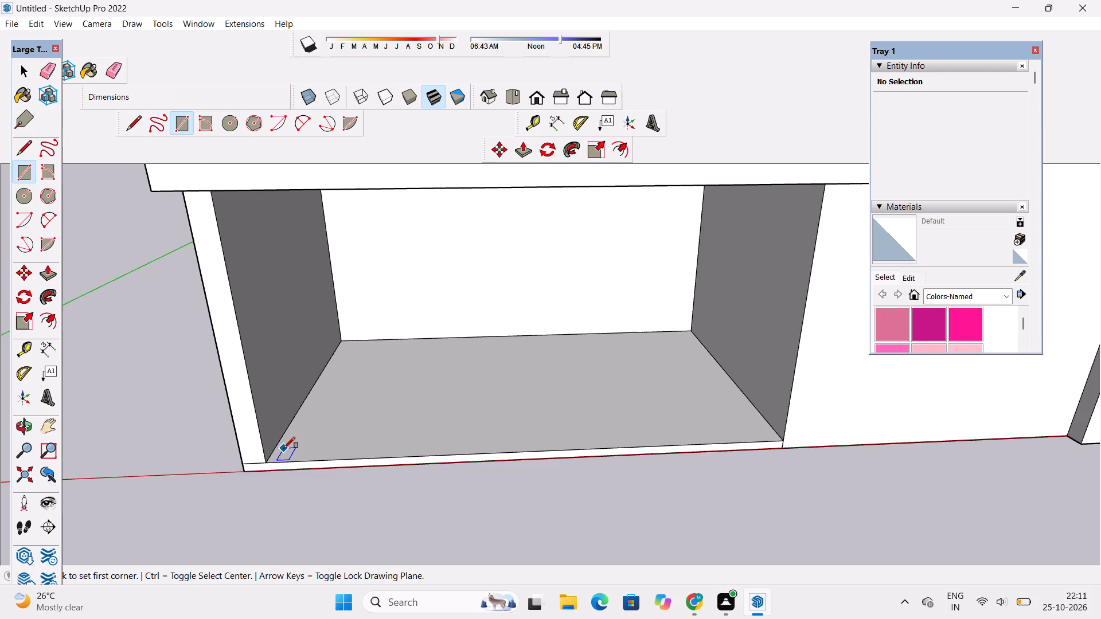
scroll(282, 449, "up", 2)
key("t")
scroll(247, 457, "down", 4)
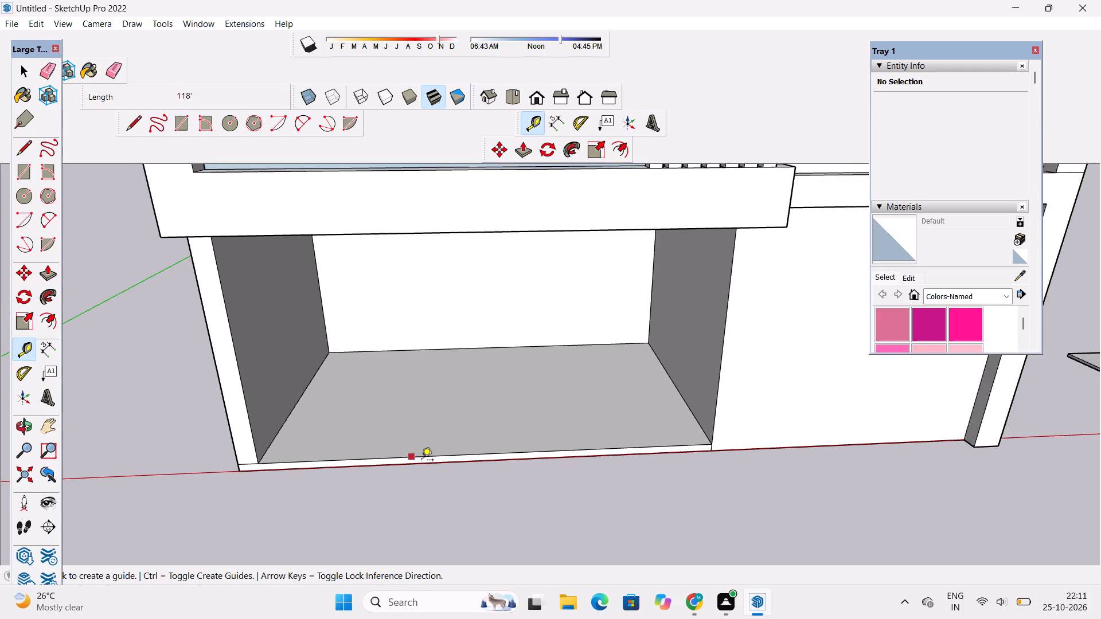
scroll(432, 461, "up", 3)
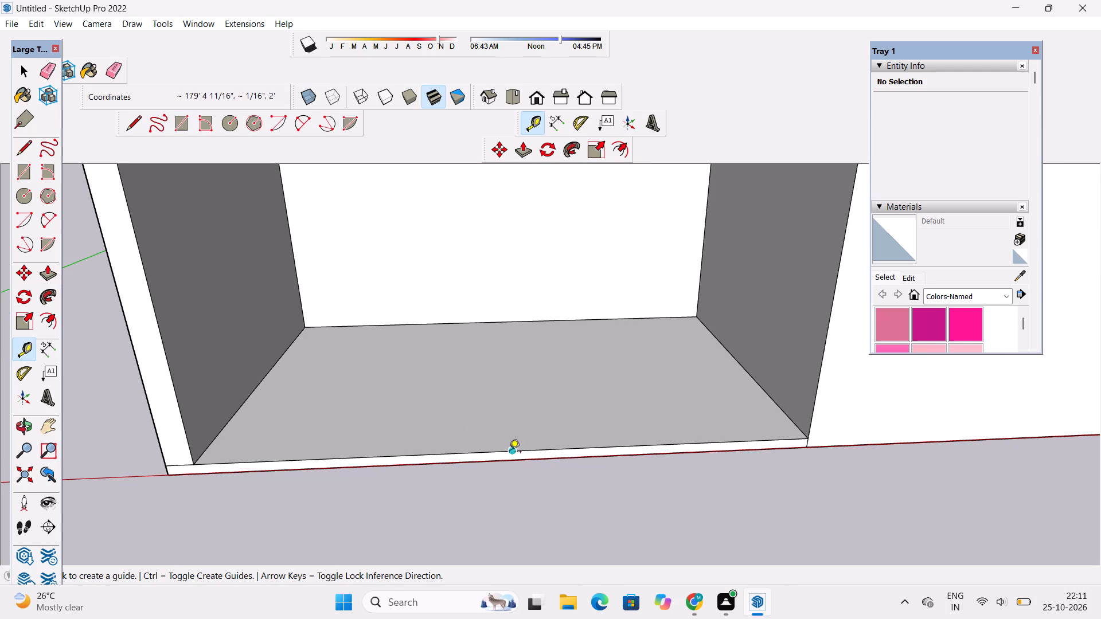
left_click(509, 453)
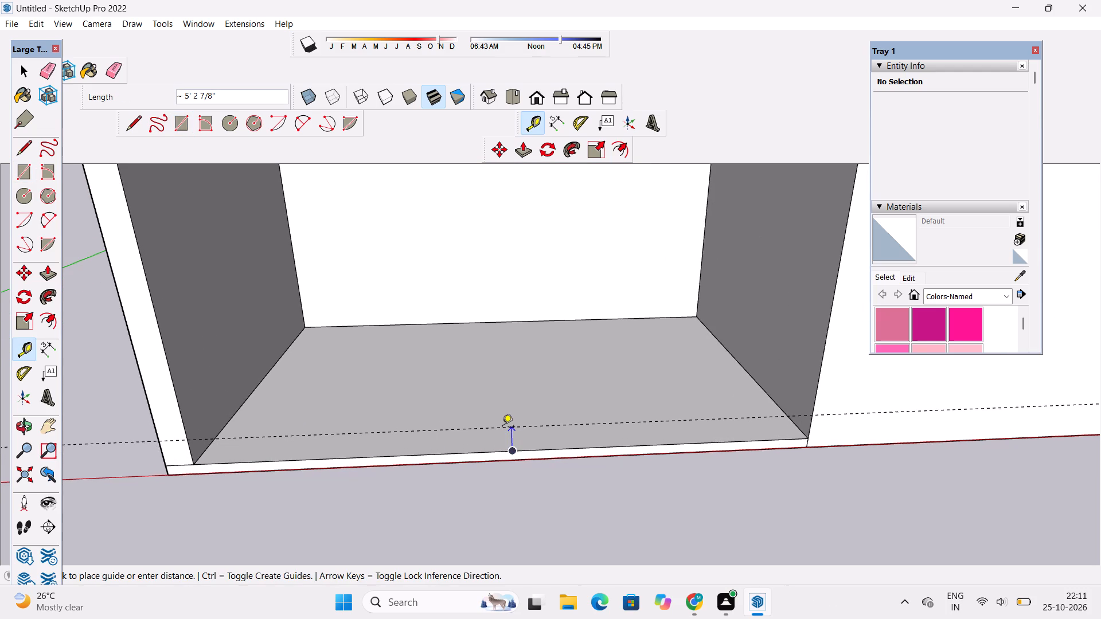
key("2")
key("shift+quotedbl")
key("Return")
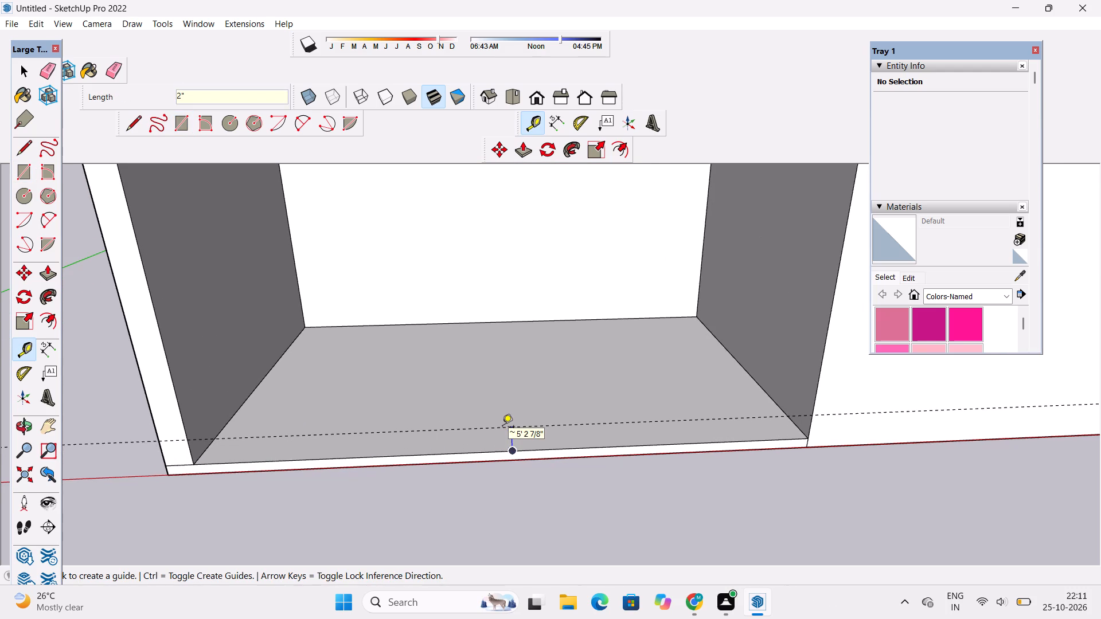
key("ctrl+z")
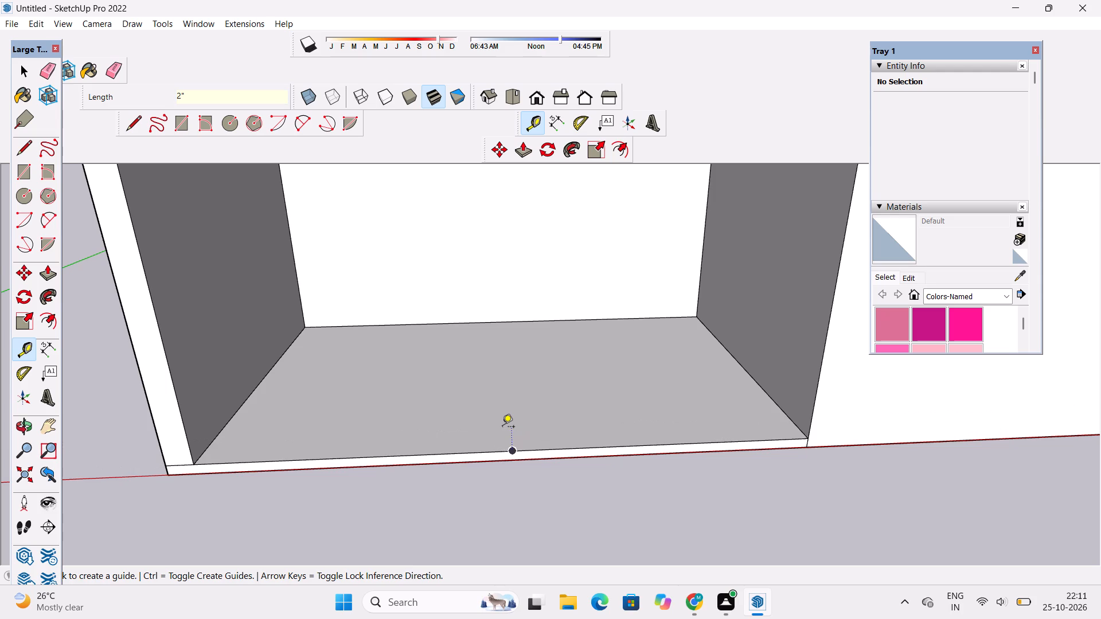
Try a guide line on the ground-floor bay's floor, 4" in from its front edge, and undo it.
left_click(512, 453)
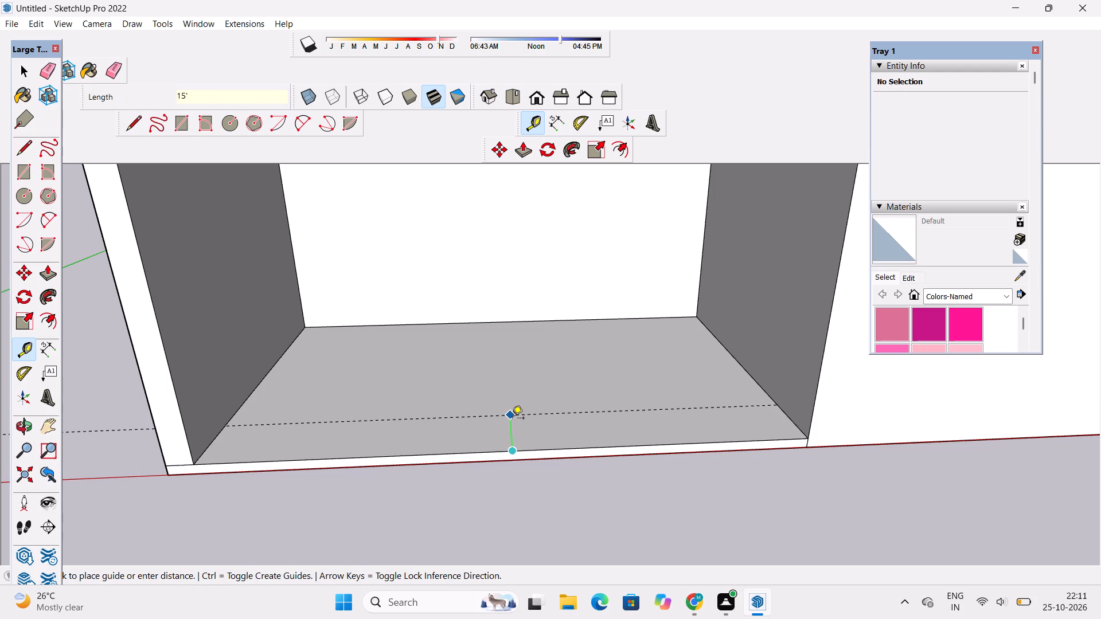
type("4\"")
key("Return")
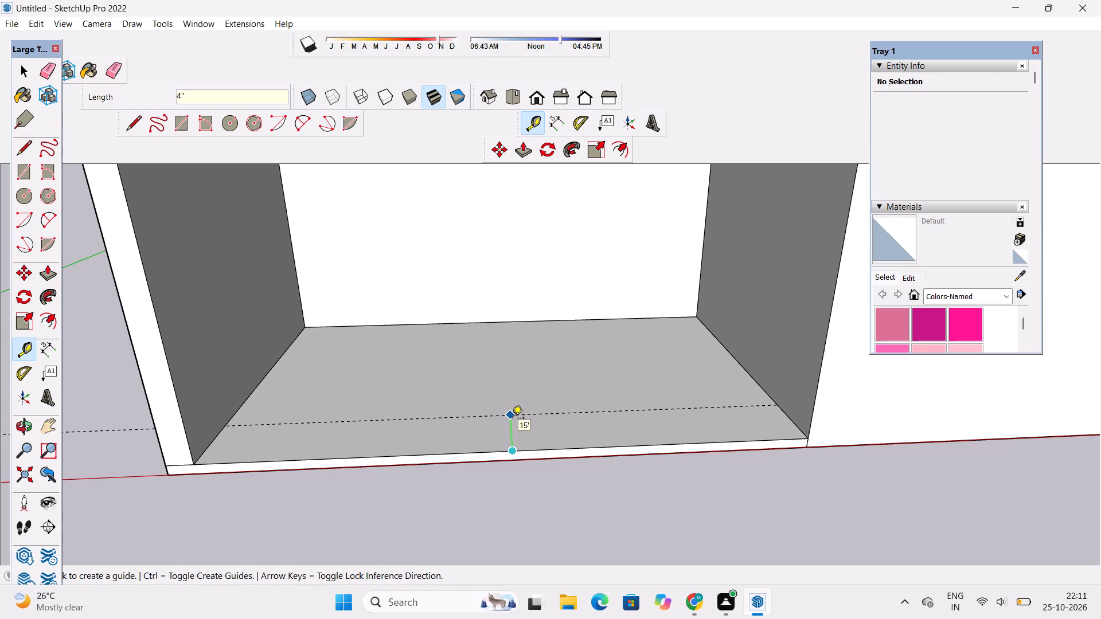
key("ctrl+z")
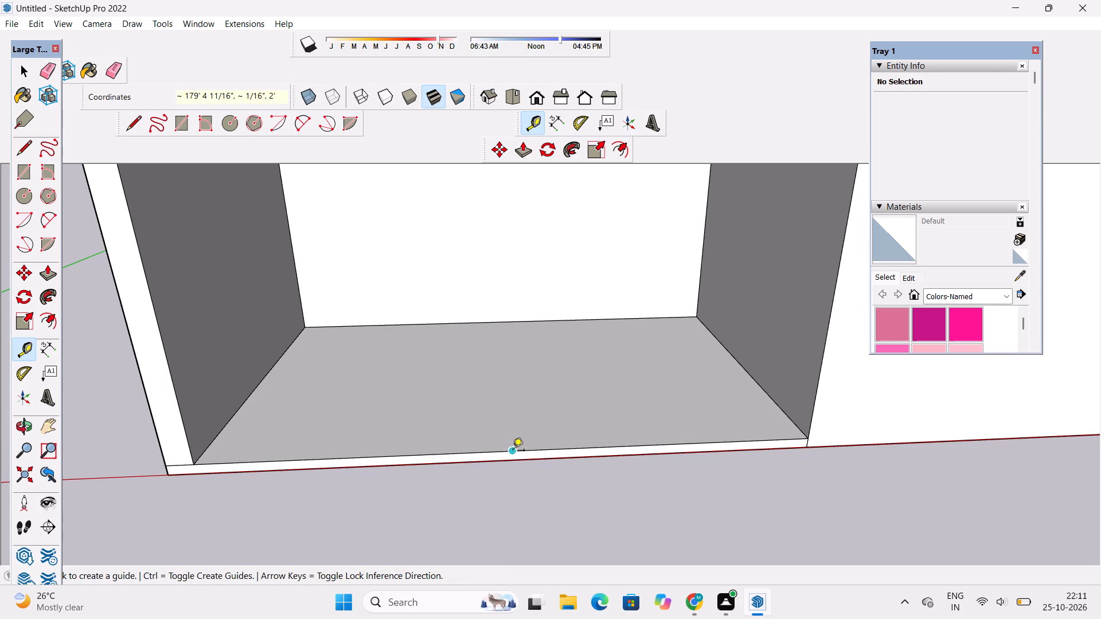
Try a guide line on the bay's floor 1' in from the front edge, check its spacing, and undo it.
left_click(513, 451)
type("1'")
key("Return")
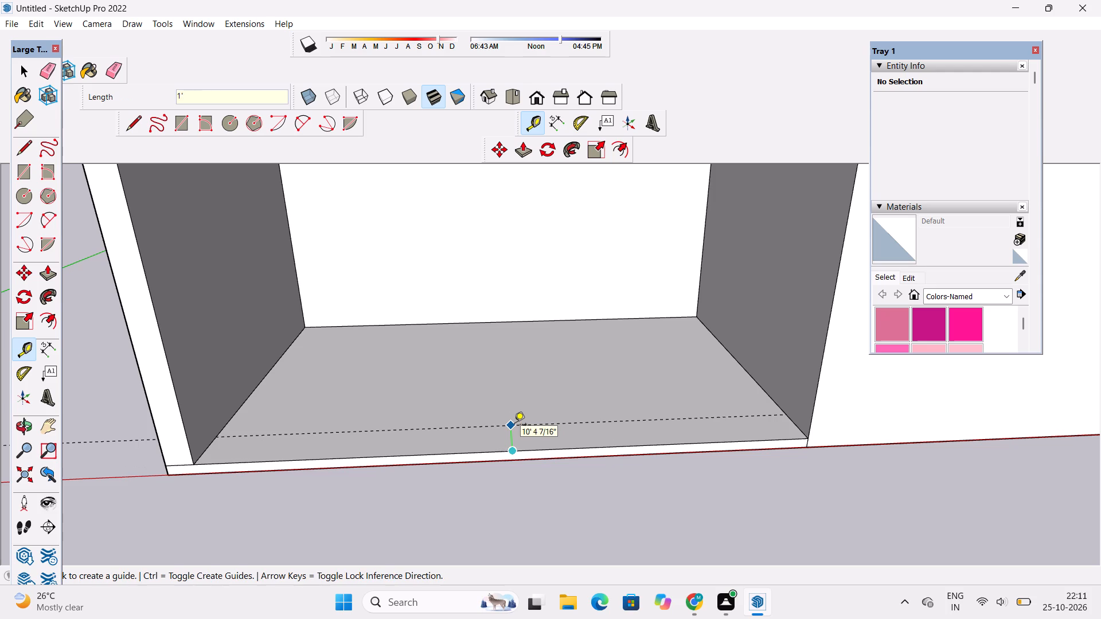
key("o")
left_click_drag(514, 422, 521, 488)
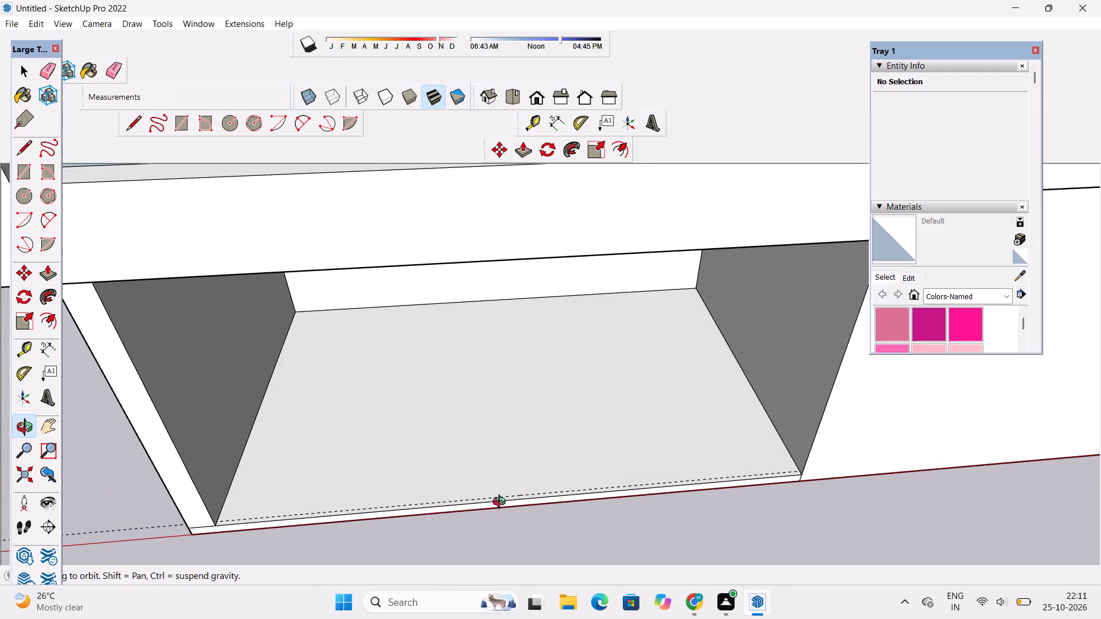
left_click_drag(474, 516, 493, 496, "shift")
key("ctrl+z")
Place a guide line on the ground-floor bay's floor, 2.5' in from its front edge.
left_click_drag(502, 507, 467, 512)
left_click_drag(473, 492, 467, 492, "shift")
left_click_drag(467, 492, 481, 502)
key("t")
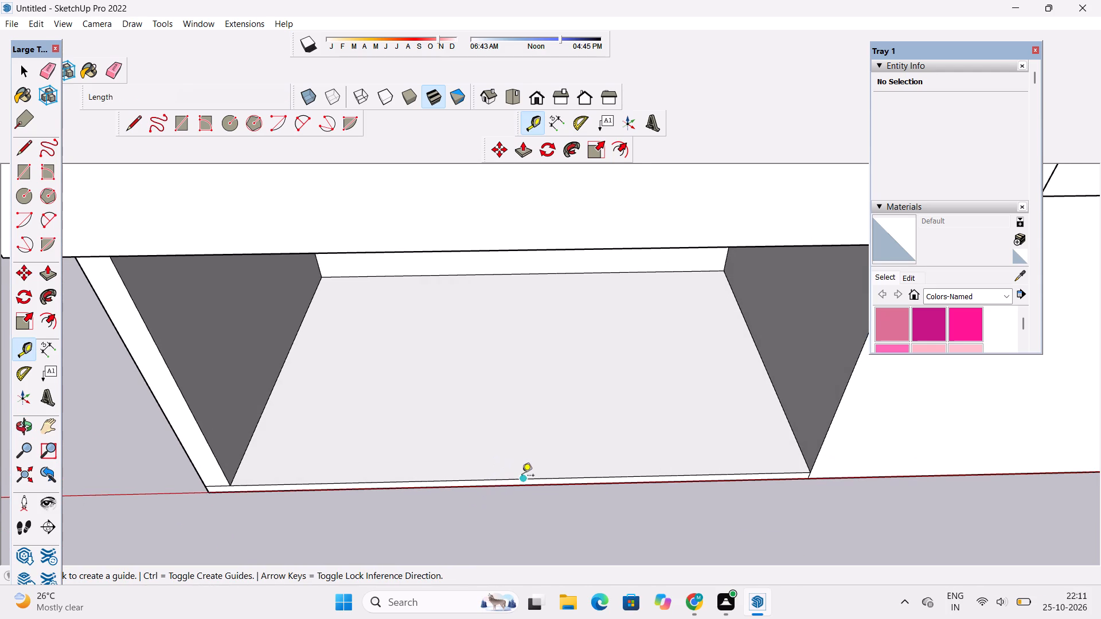
left_click(522, 476)
type("2.5'")
key("Return")
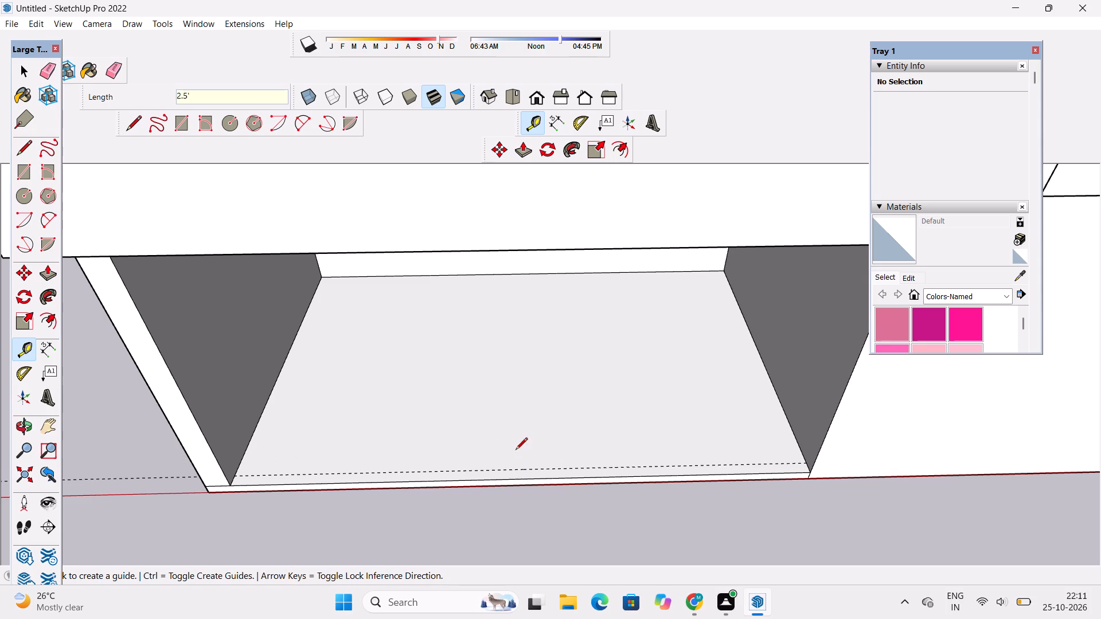
Draw a 118' line along the guide between the bay's side walls, splitting off a narrow front floor strip.
key("l")
left_click(237, 475)
scroll(237, 475, "down", 2)
scroll(611, 462, "up", 2)
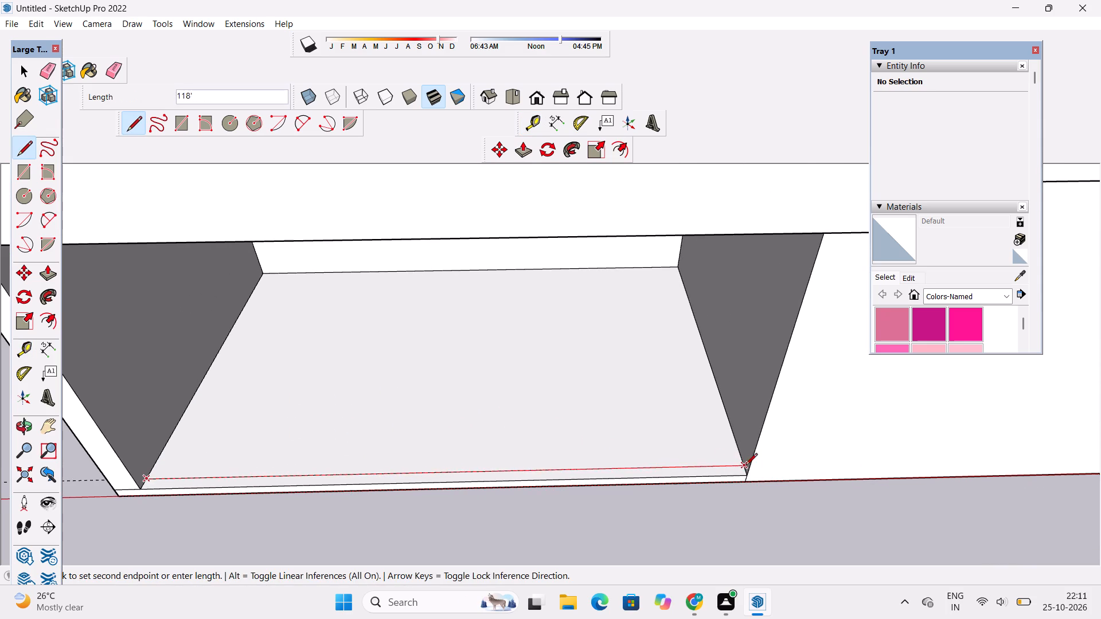
left_click(741, 465)
key("space")
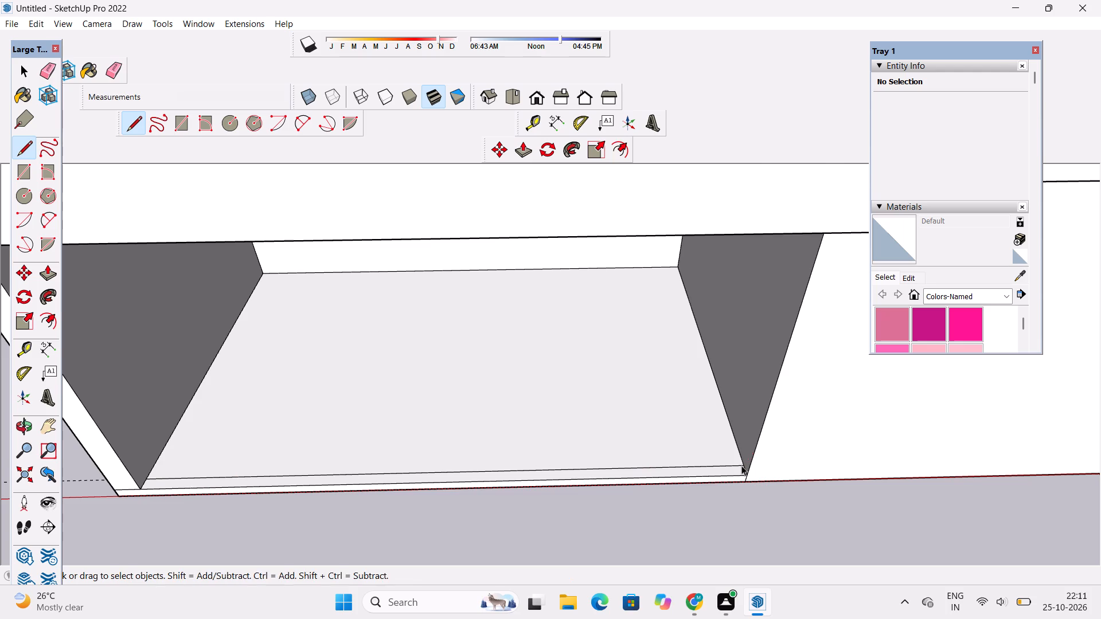
Erase the guide line running past the ground-floor bay's front.
type("e")
scroll(744, 462, "down", 6)
left_click_drag(314, 457, 319, 483)
scroll(320, 484, "up", 2)
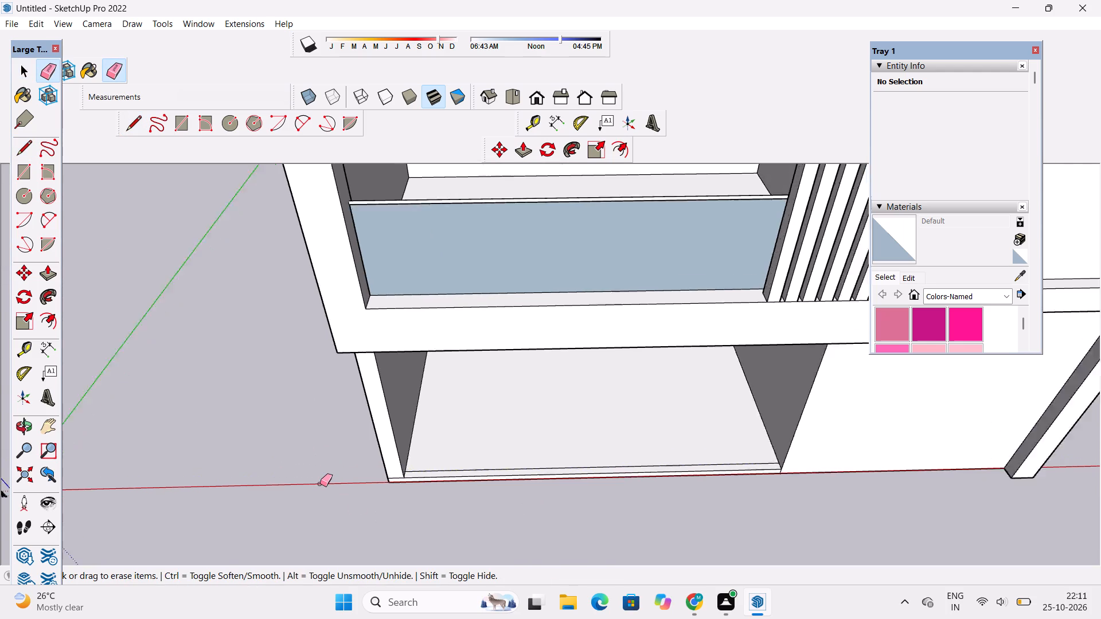
Push/Pull the narrow front floor strip upward to raise a wall across the ground-floor bay.
scroll(320, 484, "up", 3)
key("o")
left_click_drag(342, 500, 365, 480)
scroll(368, 475, "down", 1)
left_click_drag(483, 481, 468, 494, "shift")
left_click_drag(468, 495, 456, 468)
scroll(456, 467, "down", 5)
left_click_drag(493, 469, 452, 472, "shift")
scroll(510, 493, "up", 5, "shift")
left_click_drag(607, 481, 576, 479, "shift")
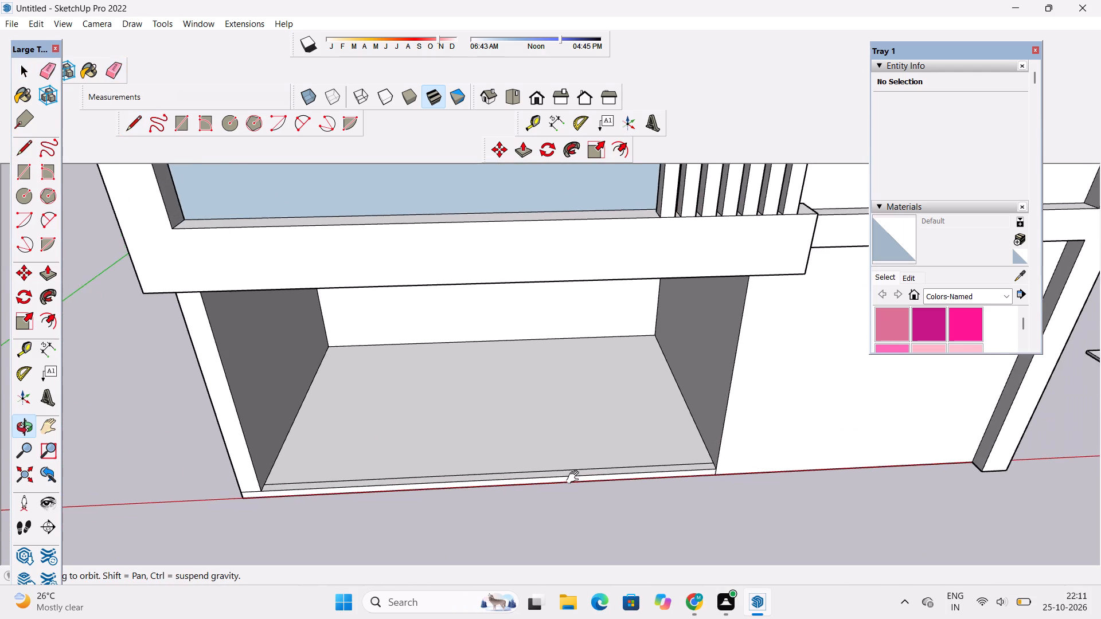
scroll(576, 473, "down", 4)
scroll(578, 477, "up", 4)
left_click_drag(578, 477, 571, 483, "shift")
left_click_drag(568, 488, 569, 435)
scroll(569, 437, "down", 4)
left_click_drag(563, 457, 577, 486, "shift")
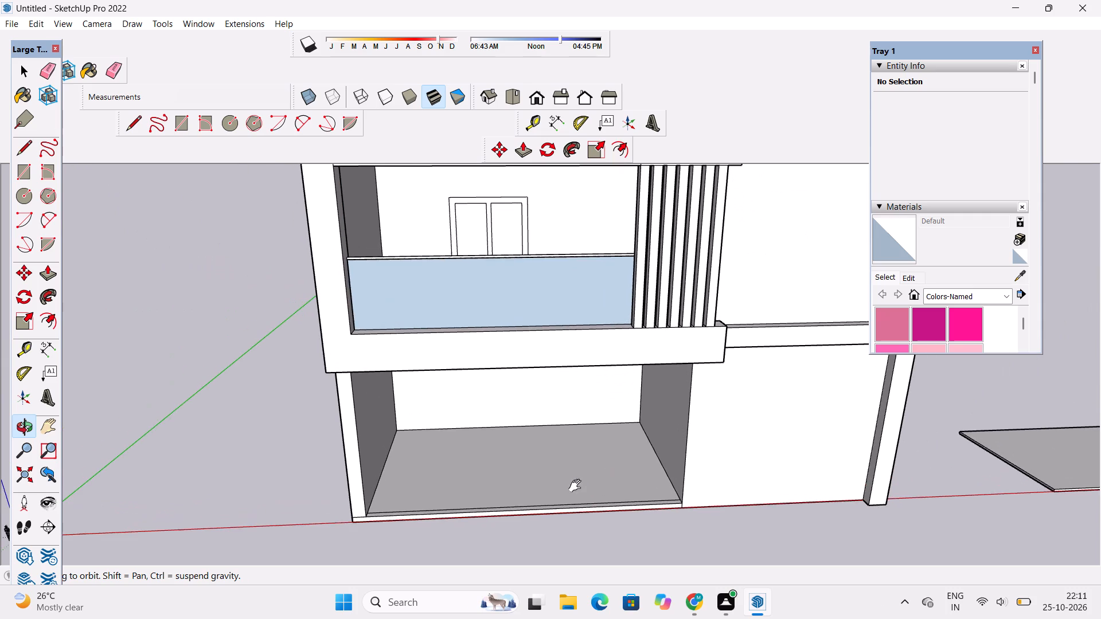
left_click_drag(579, 488, 579, 470)
key("p")
scroll(642, 530, "up", 7)
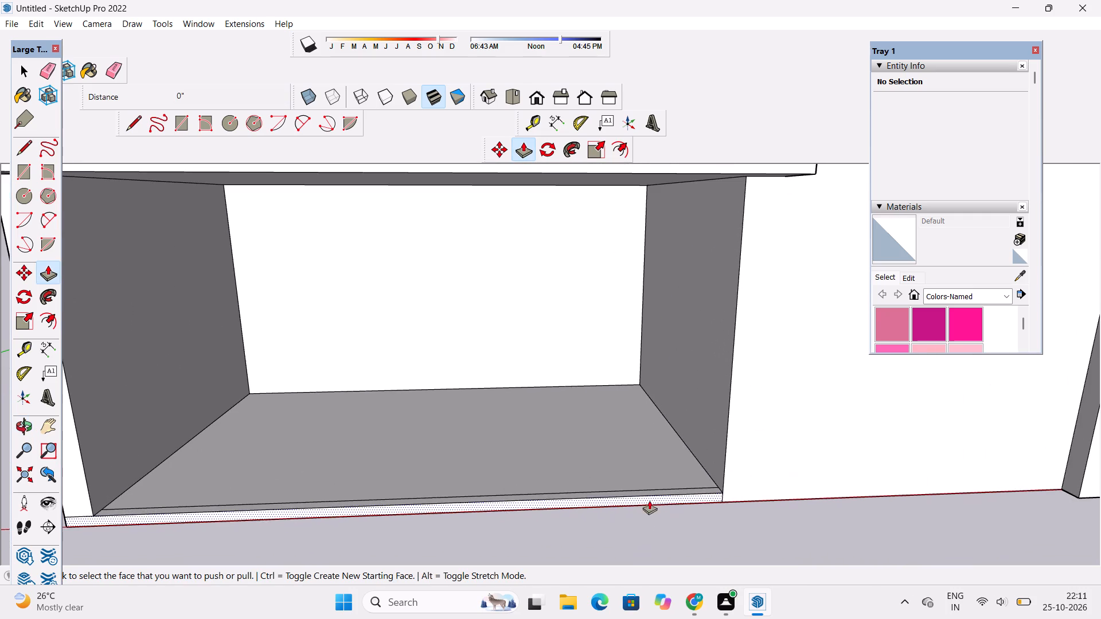
left_click(654, 490)
scroll(654, 476, "down", 4)
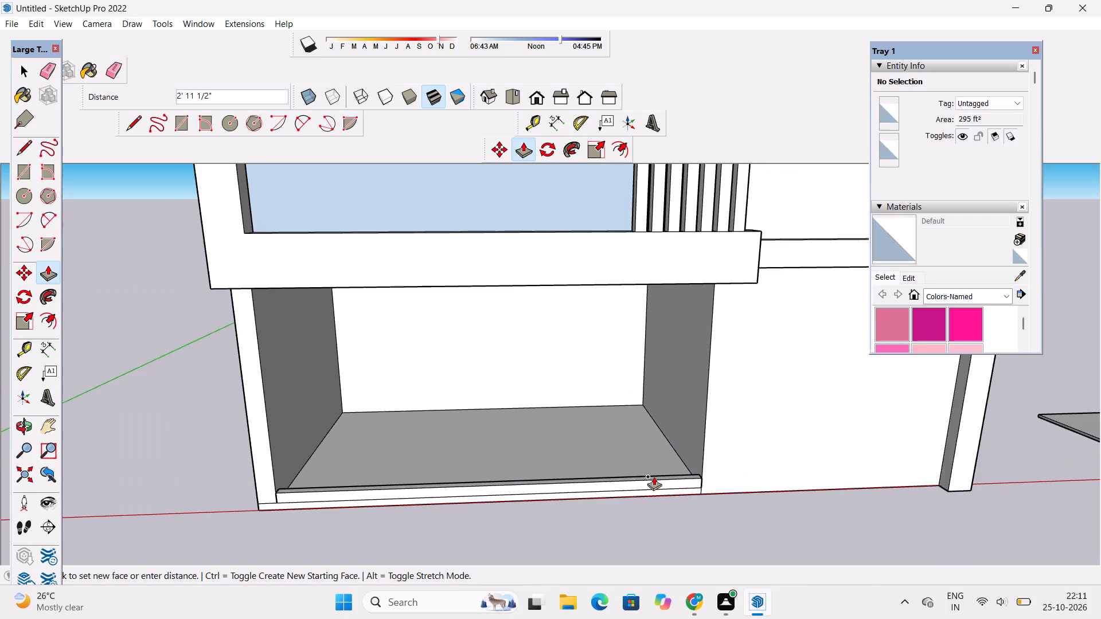
scroll(654, 476, "down", 2)
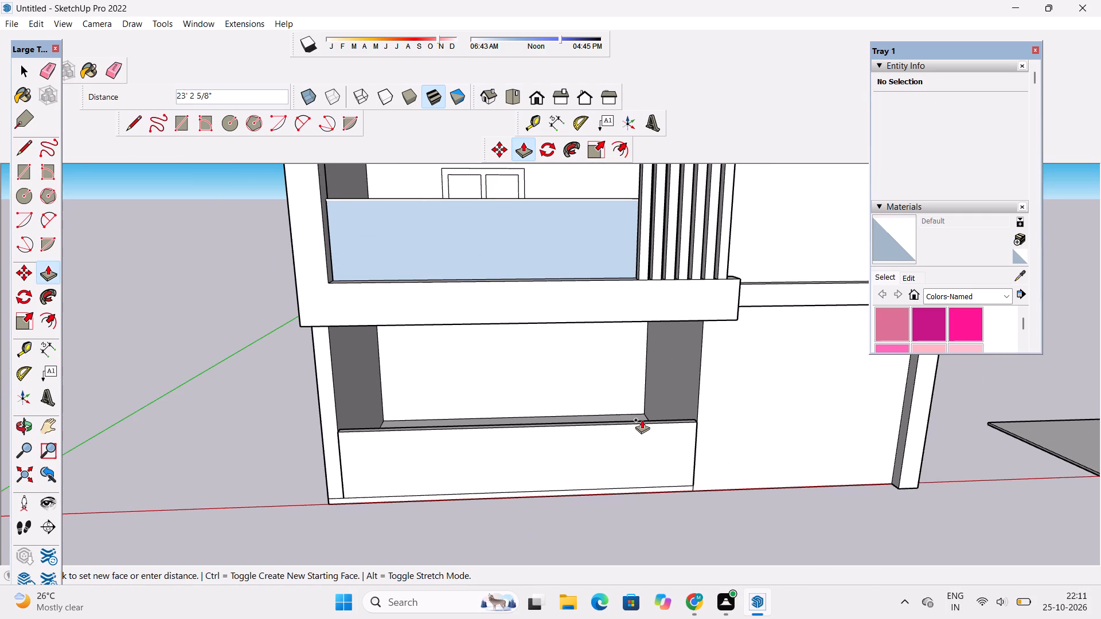
scroll(661, 399, "up", 1)
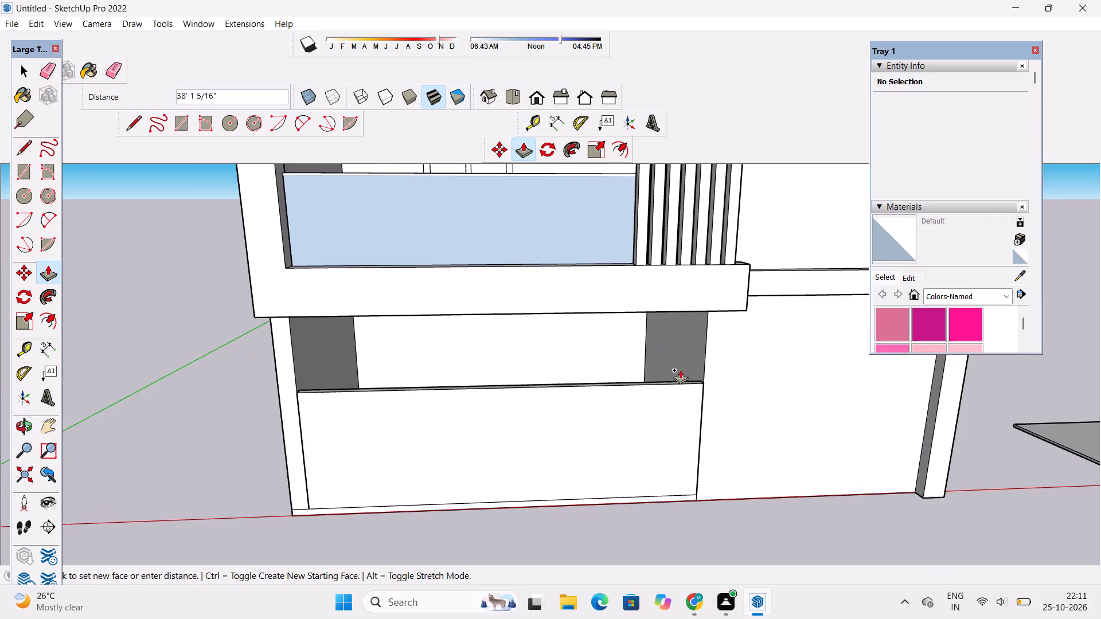
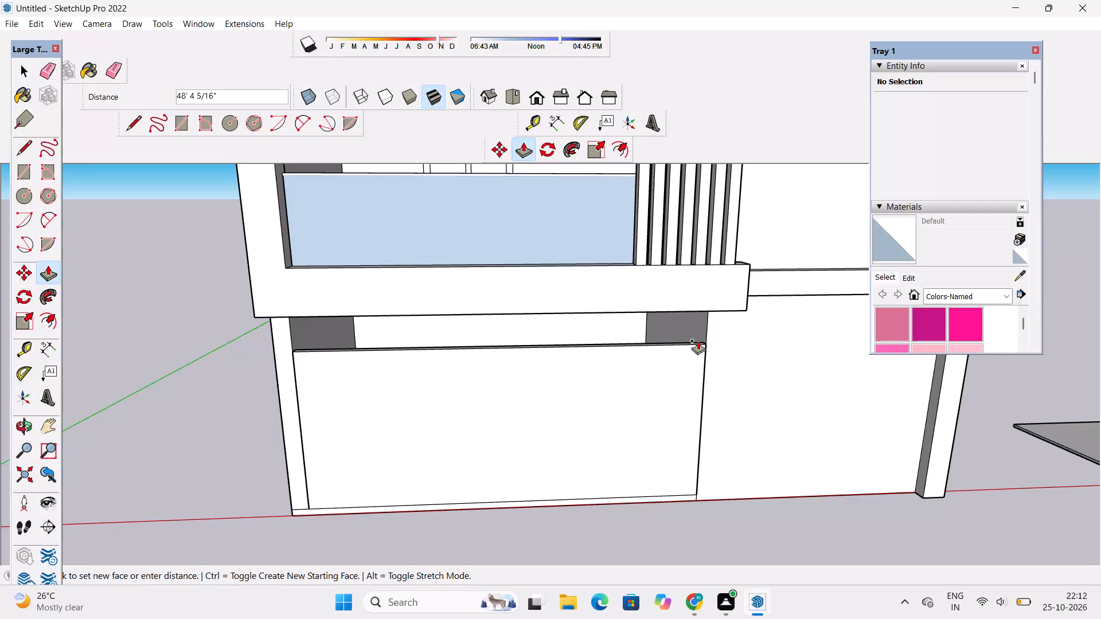
Set the height of the raised wall across the ground-floor bay to 48'.
type("48'")
key("Return")
Examine the raised wall in the ground-floor bay and how it sits between the side walls.
key("o")
scroll(662, 332, "down", 5)
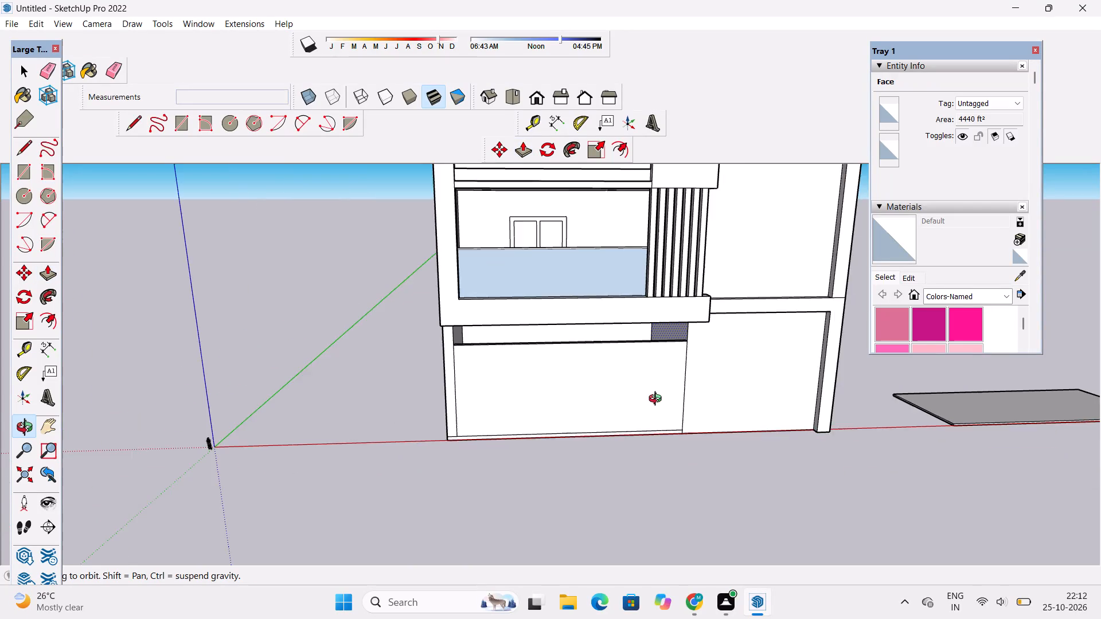
left_click_drag(657, 401, 649, 358)
scroll(649, 356, "down", 3)
left_click_drag(643, 371, 643, 409, "shift")
scroll(636, 414, "up", 3)
left_click_drag(635, 414, 602, 394, "shift")
key("space")
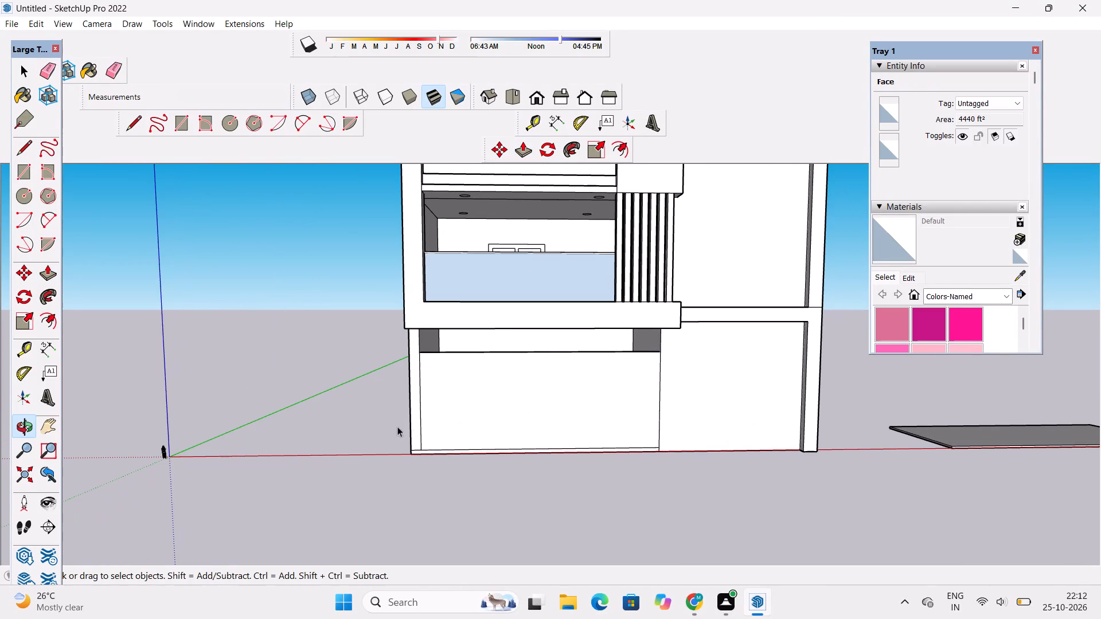
left_click(386, 426)
key("o")
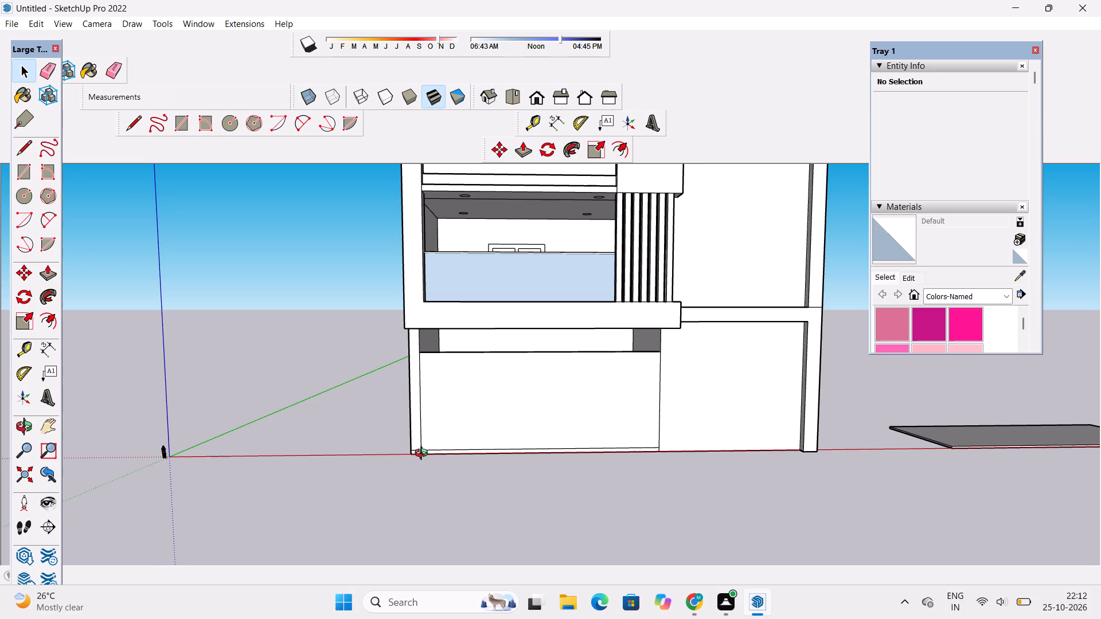
scroll(424, 456, "up", 4)
left_click_drag(433, 451, 463, 473)
scroll(430, 453, "up", 3)
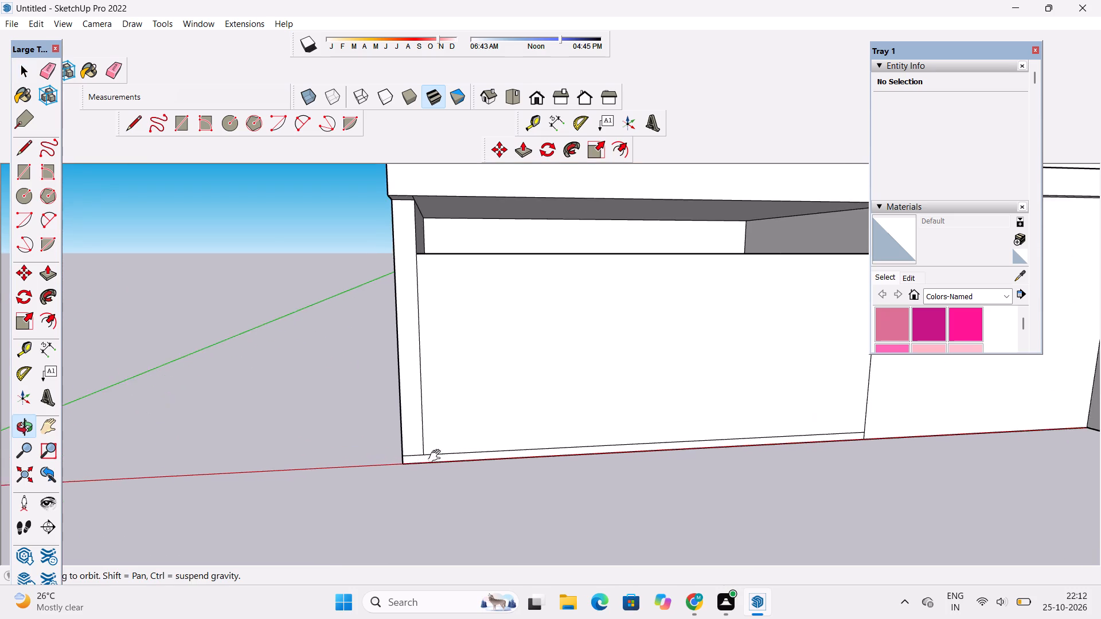
left_click_drag(437, 456, 434, 464, "shift")
scroll(432, 468, "up", 2)
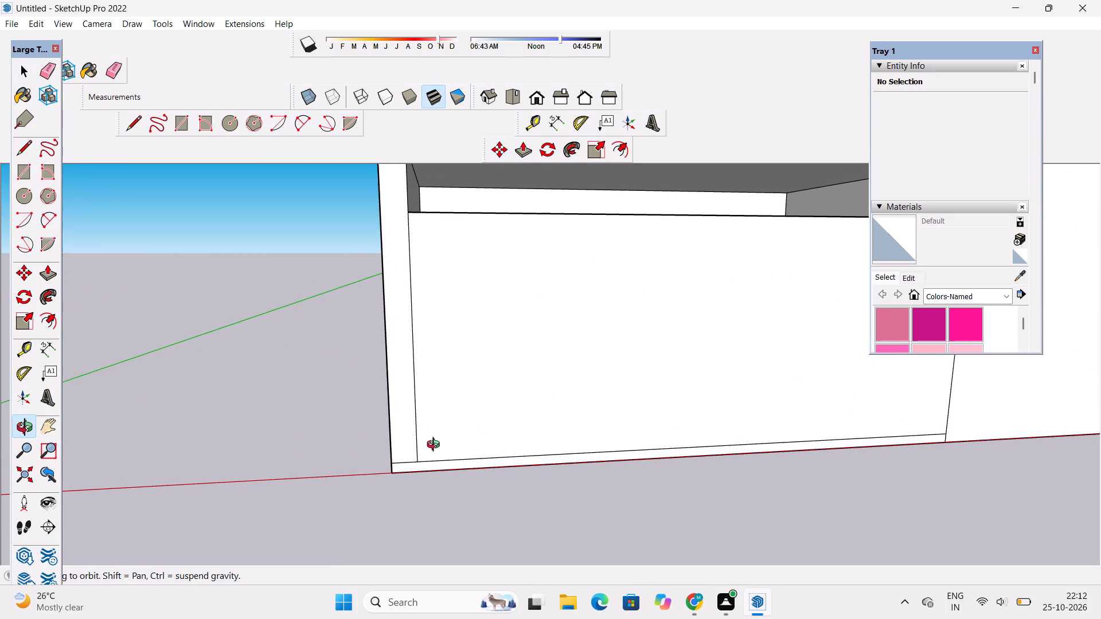
scroll(419, 445, "down", 6, "shift")
left_click_drag(928, 383, 886, 383, "shift")
scroll(706, 406, "down", 6, "shift")
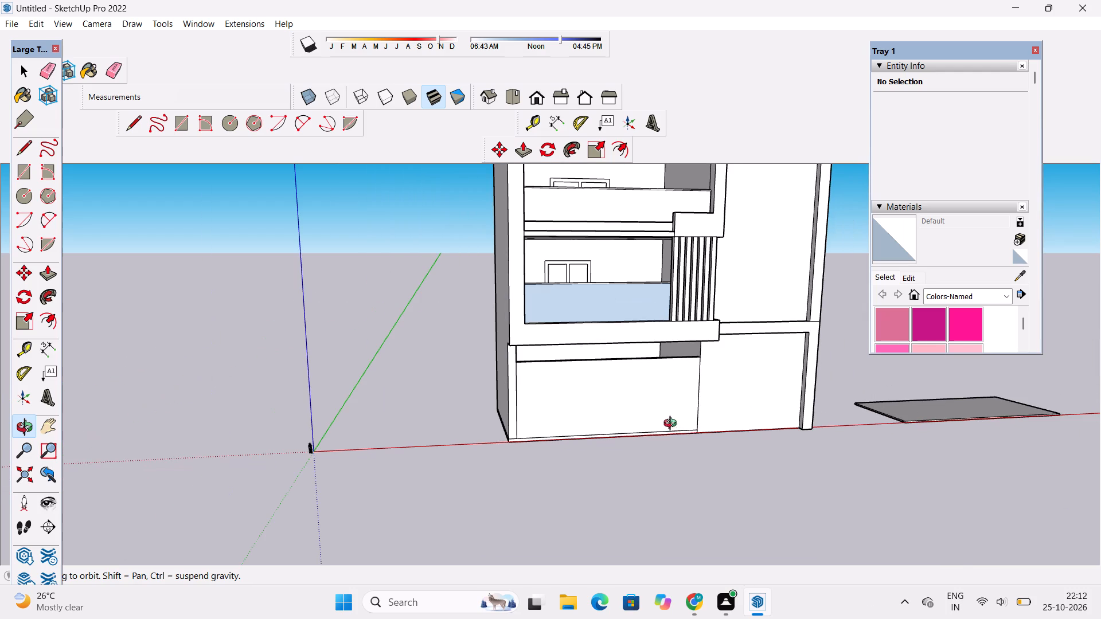
left_click_drag(615, 406, 569, 394, "shift")
scroll(567, 399, "up", 3, "shift")
left_click_drag(614, 401, 532, 399, "shift")
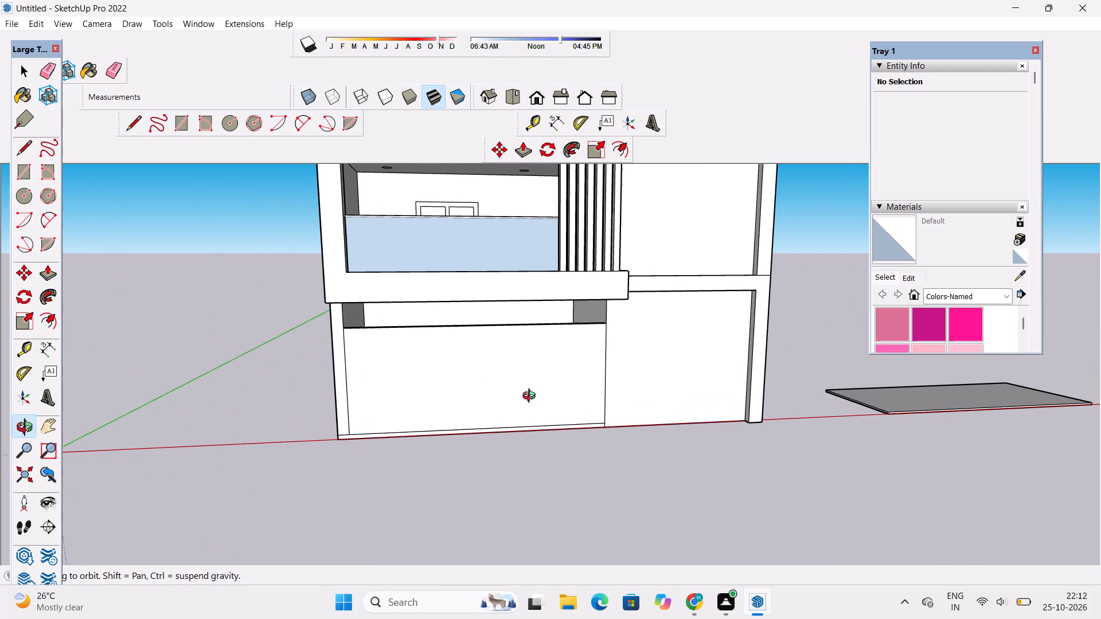
left_click_drag(524, 382, 544, 362, "shift")
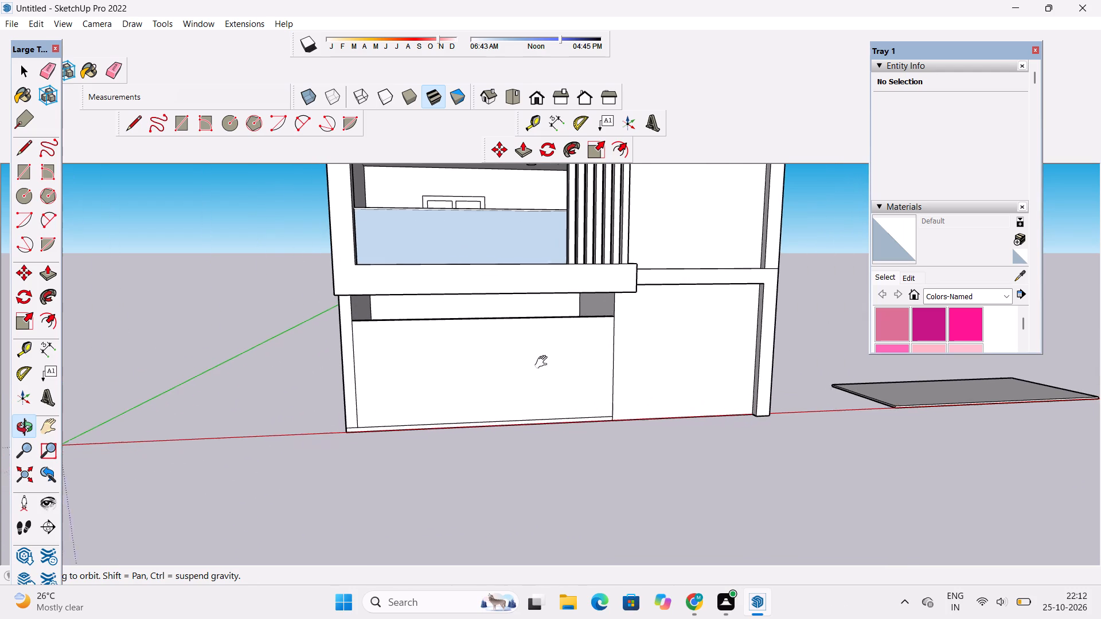
left_click_drag(544, 362, 544, 362, "shift")
left_click_drag(551, 366, 540, 370, "shift")
scroll(535, 379, "up", 2)
left_click_drag(535, 379, 545, 379, "shift")
left_click_drag(545, 379, 537, 379)
left_click(537, 379, "shift")
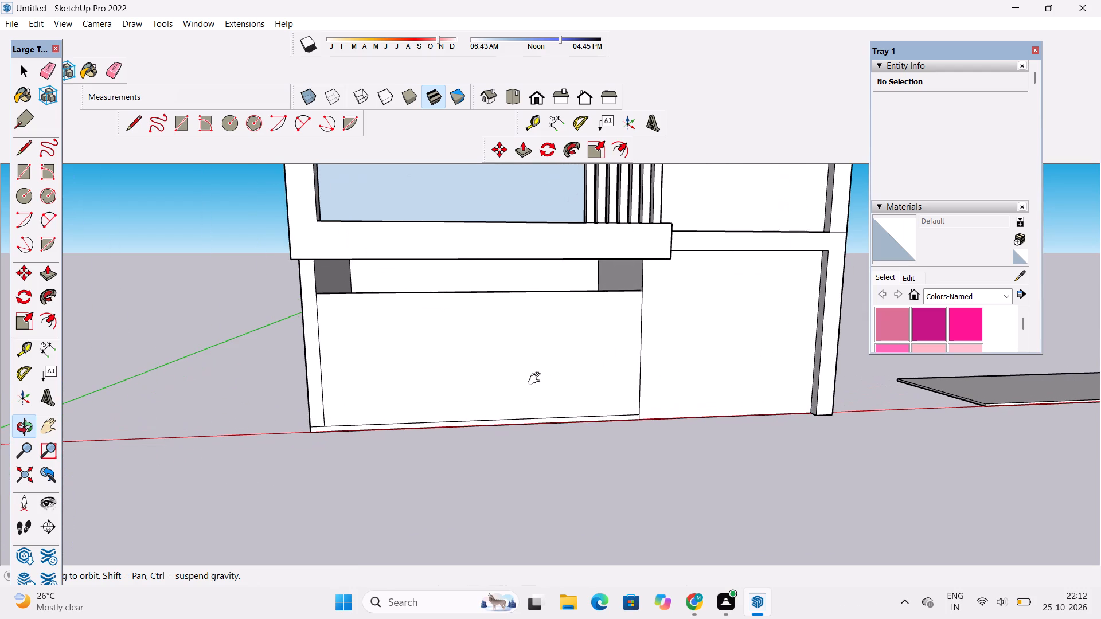
Place a vertical guide line at the middle of the ground-floor front wall, 59' from its left edge.
key("t")
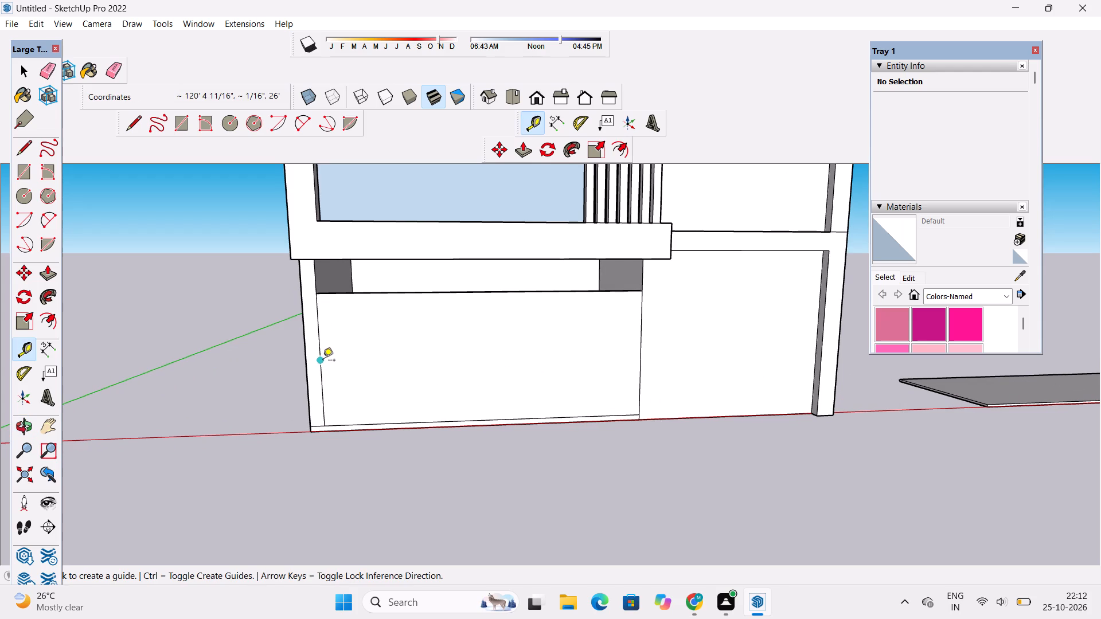
left_click(323, 361)
scroll(323, 361, "down", 4)
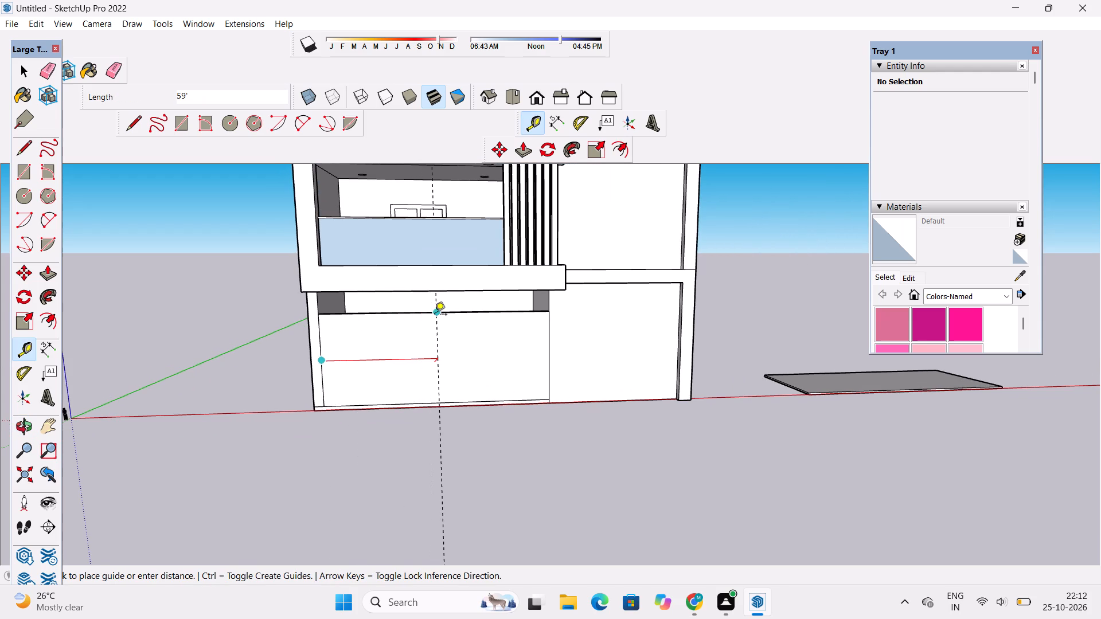
left_click(435, 315)
Place two more vertical guide lines on the front wall, 2' to each side of the centre guide.
left_click(437, 326)
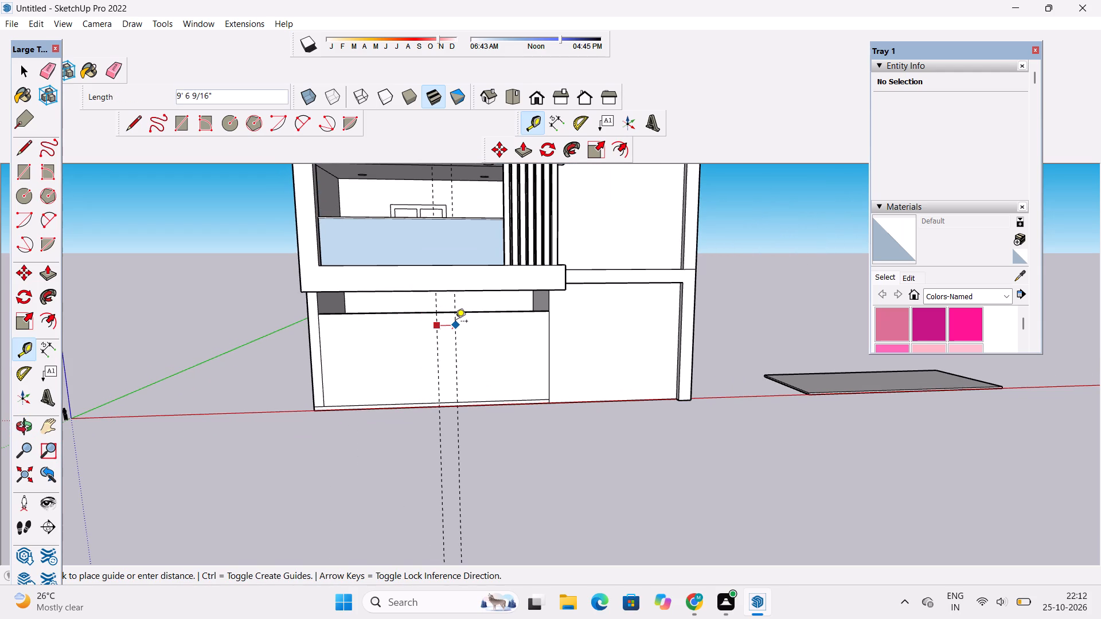
type("2'")
key("Return")
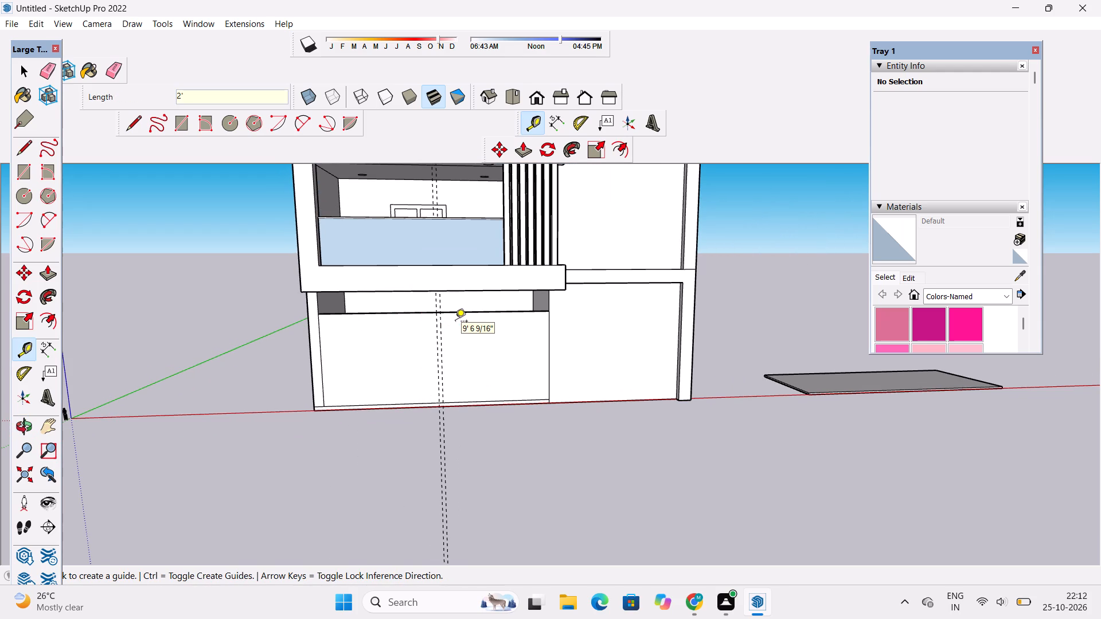
scroll(456, 323, "up", 9)
left_click(408, 311)
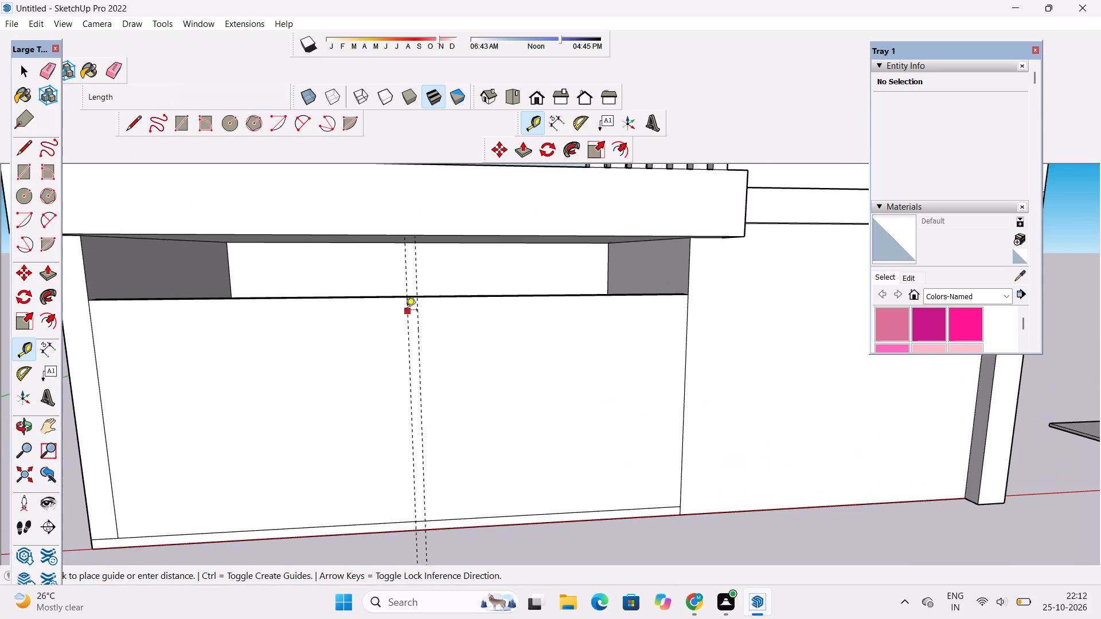
type("2'")
key("Return")
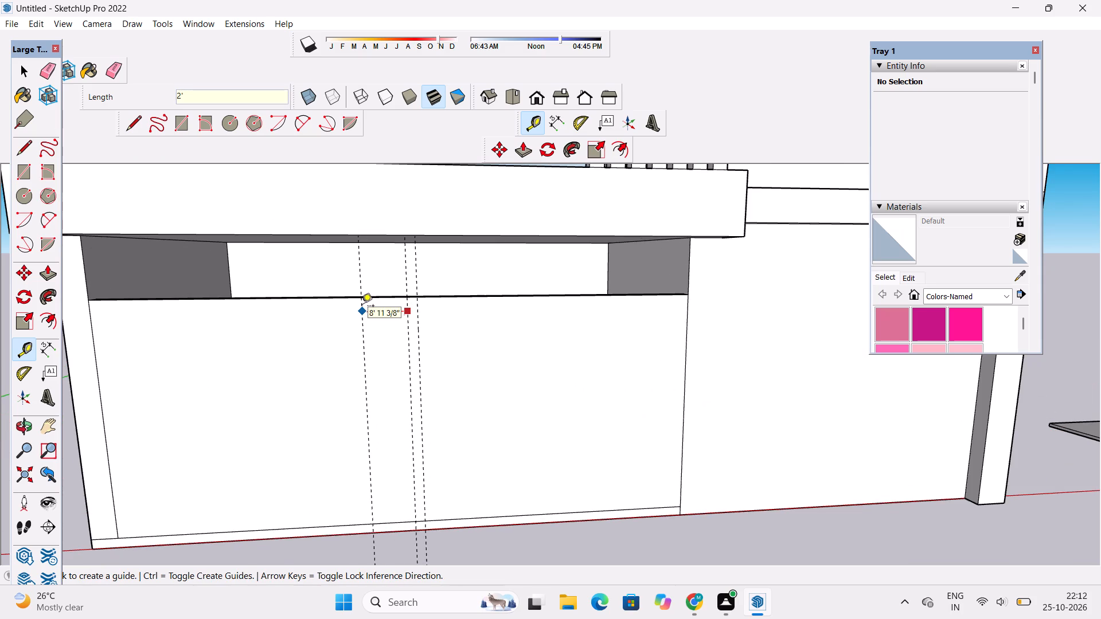
Draw a 48' tall rectangle between the two outer guides, forming a central strip from the front wall's top to its base.
left_click(179, 119)
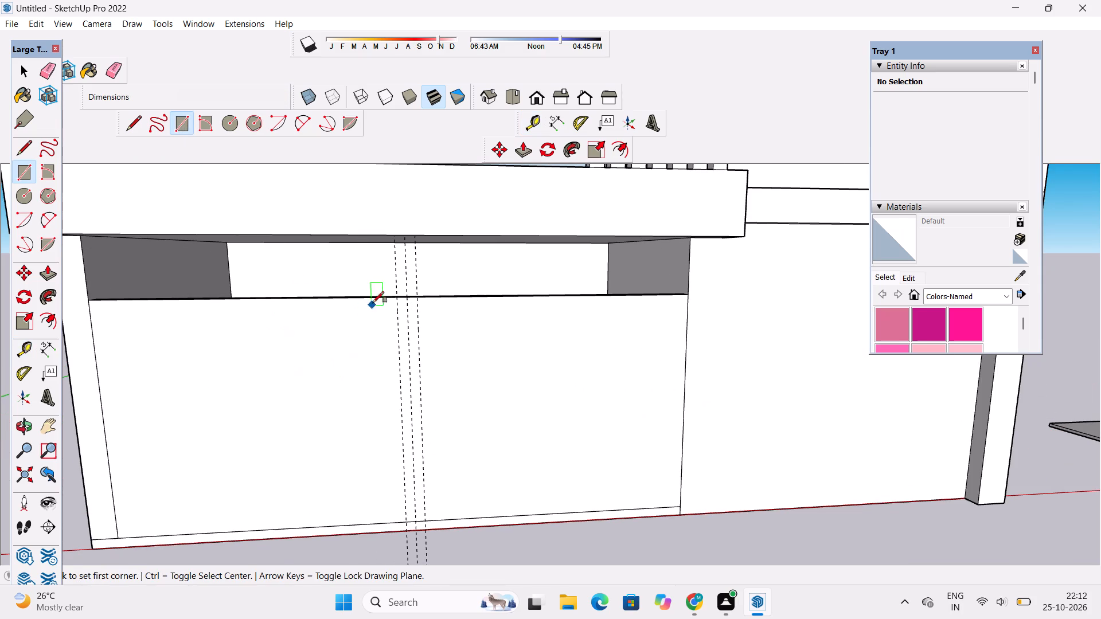
left_click(396, 296)
scroll(396, 296, "down", 4)
scroll(416, 439, "up", 3)
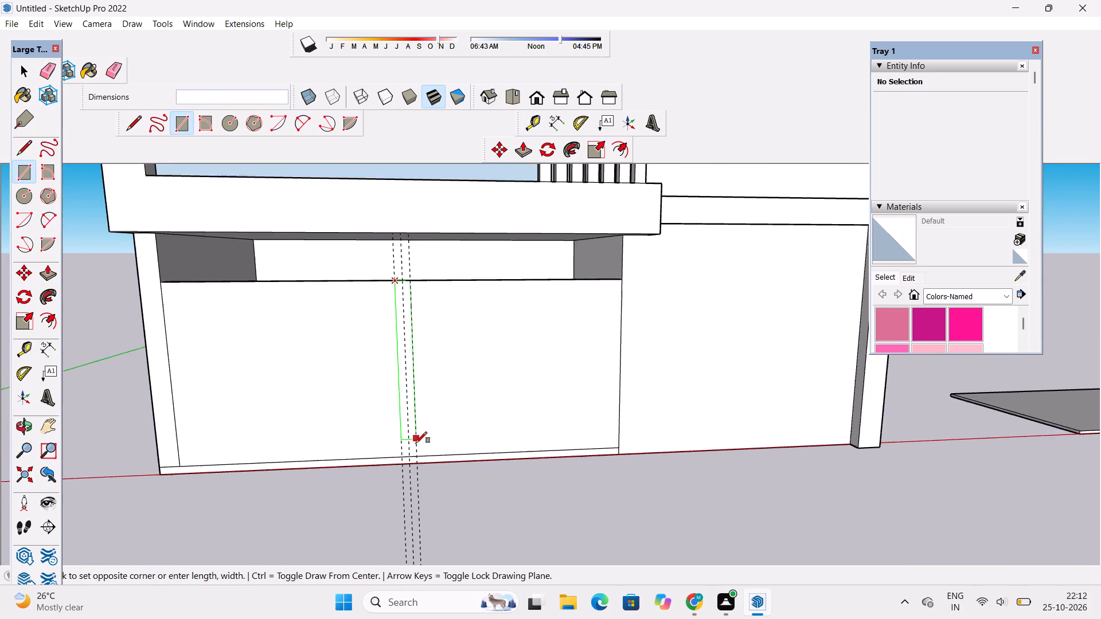
scroll(416, 445, "up", 5)
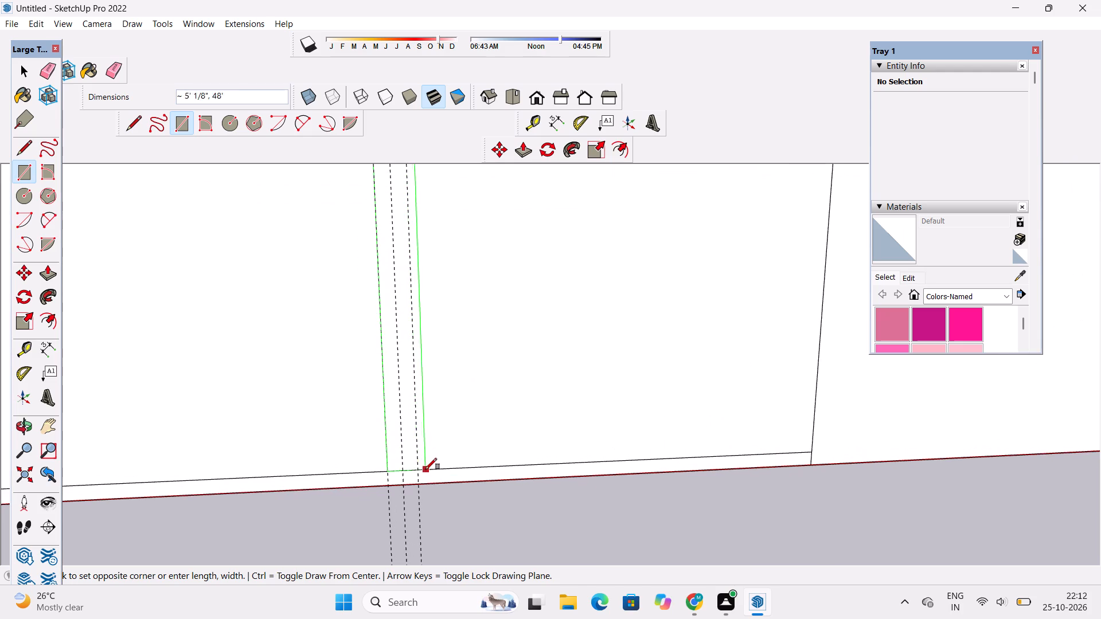
left_click(420, 471)
scroll(429, 438, "down", 6)
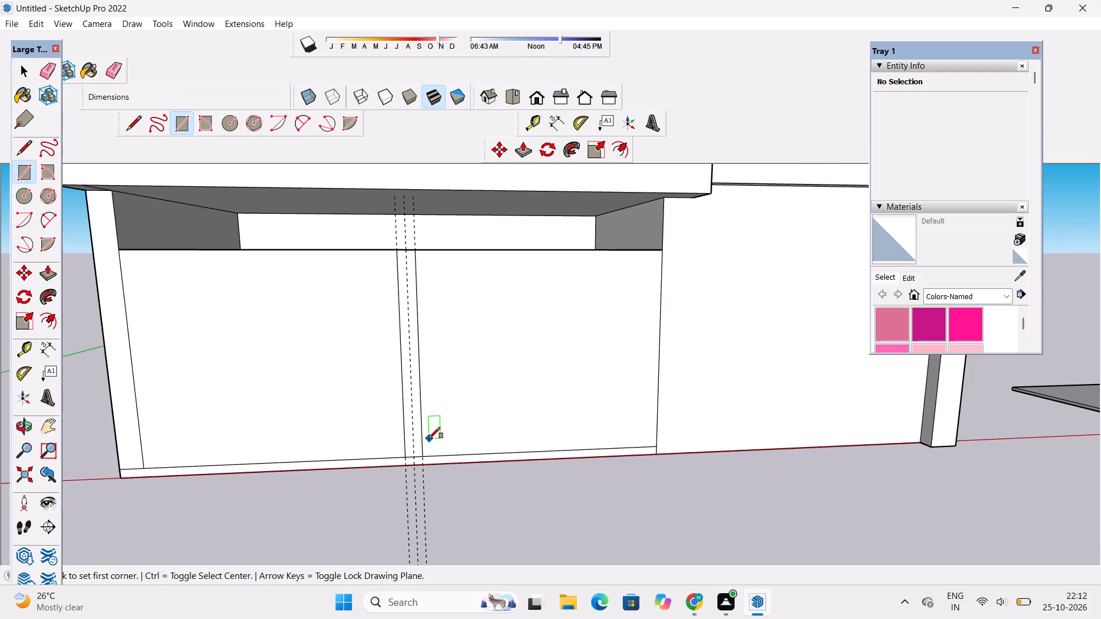
Erase the three vertical guide lines running through the front wall's central strip.
key("space")
key("e")
left_click_drag(435, 491, 391, 519)
scroll(517, 505, "down", 5)
scroll(473, 416, "up", 1)
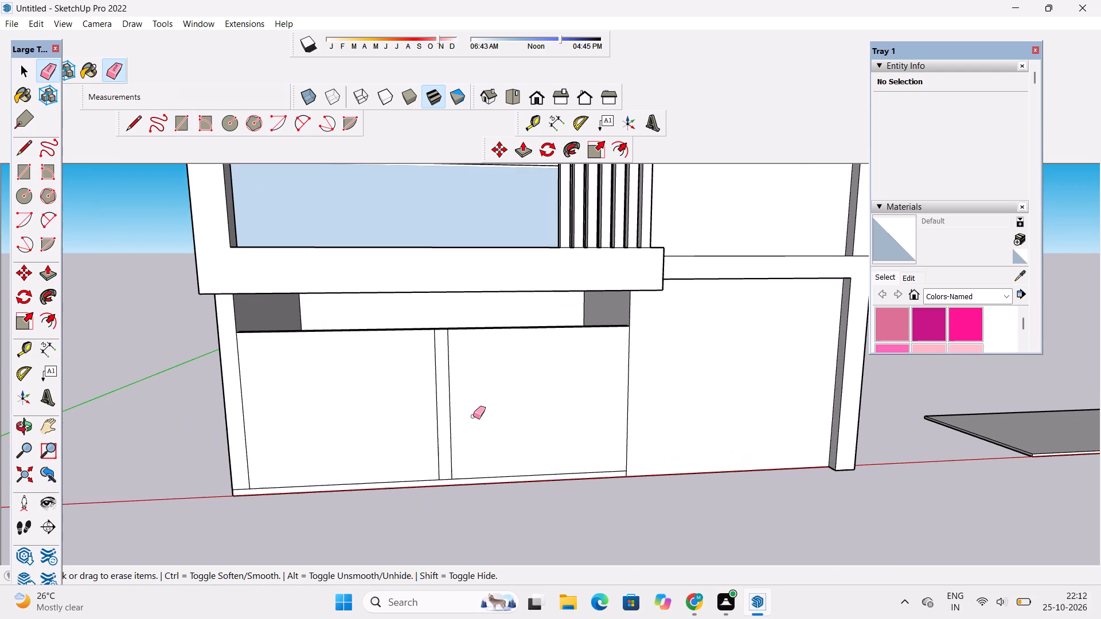
Offset the outline of the front wall's left panel inward by 2.5' to form a frame.
type("of")
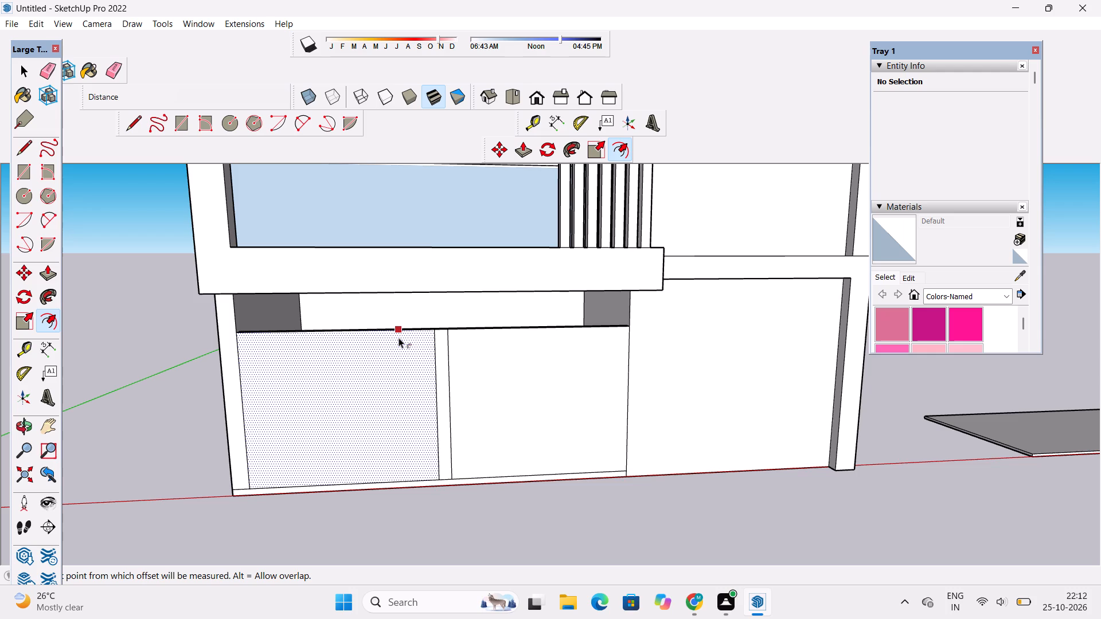
left_click(399, 338)
scroll(398, 339, "down", 1)
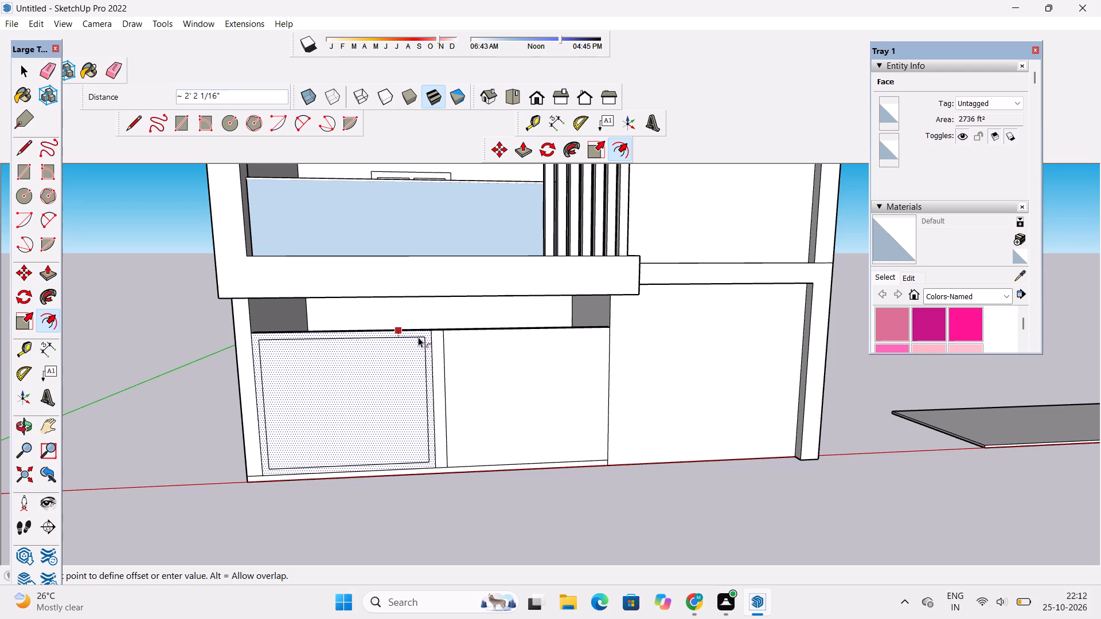
type("2.5'")
key("Return")
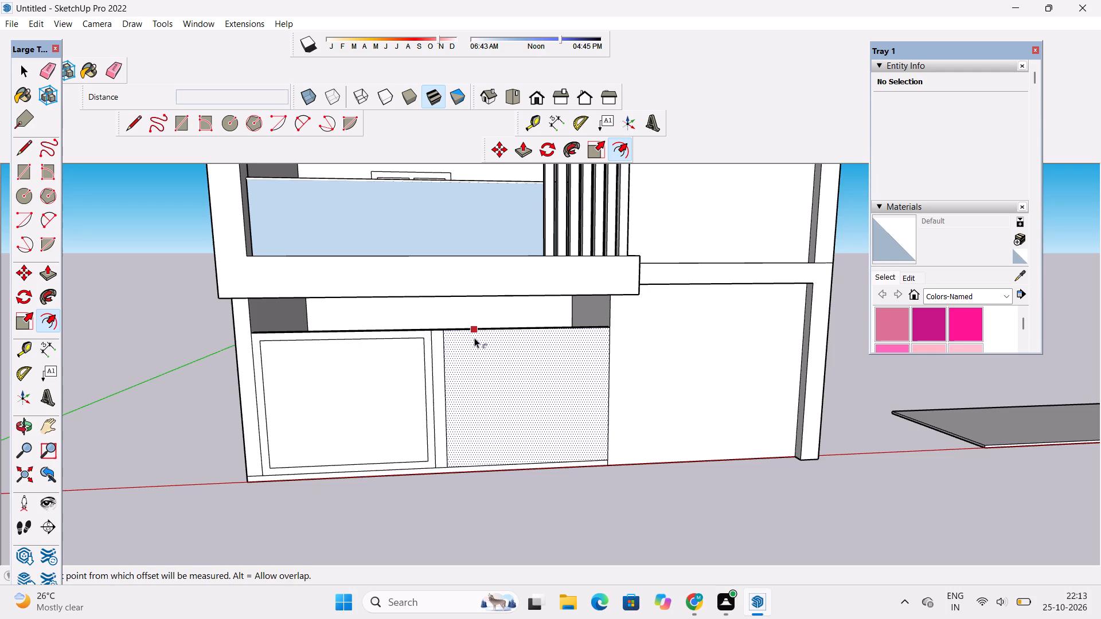
Offset the outline of the front wall's right panel inward to match the left panel's frame.
left_click(474, 338)
left_click(420, 338)
scroll(481, 332, "down", 5)
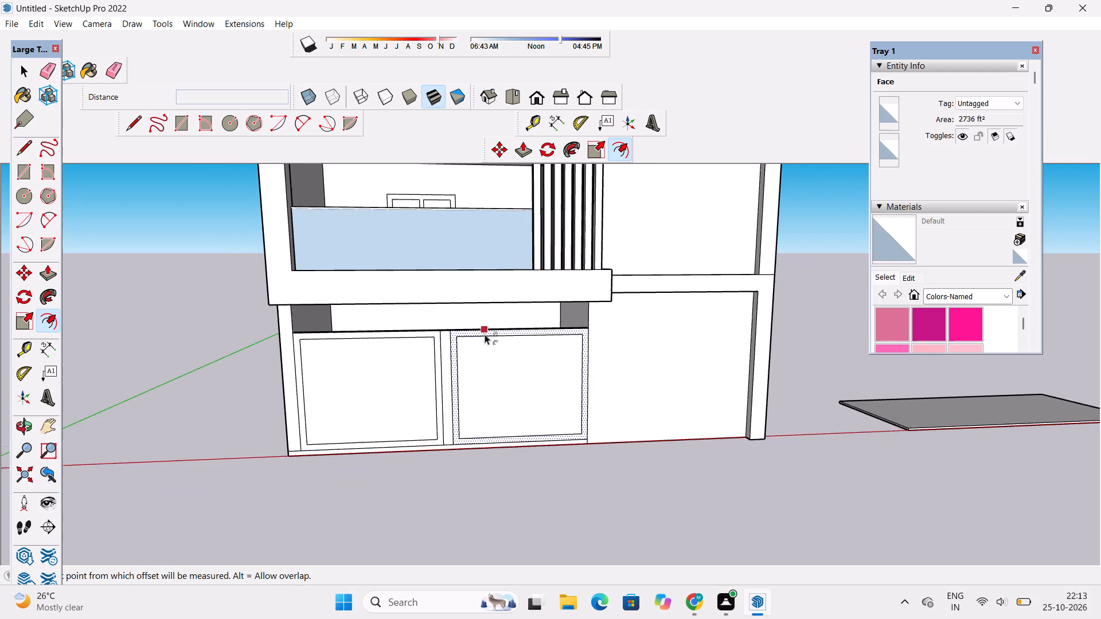
key("space")
left_click(213, 390)
Examine the two framed panels on the ground-floor front wall.
key("o")
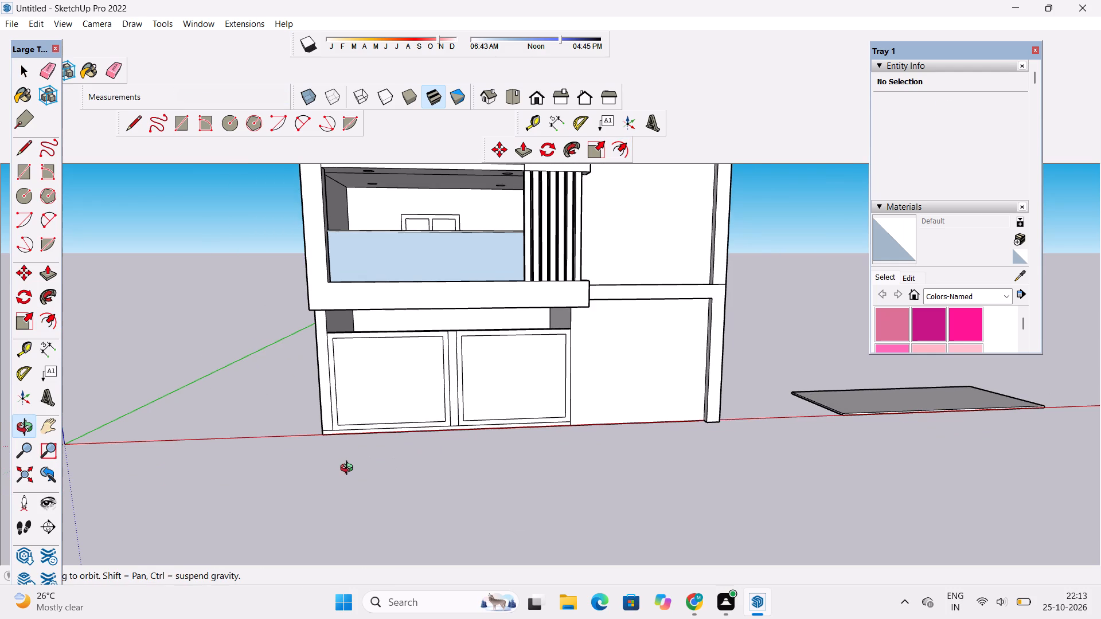
scroll(345, 458, "up", 1)
scroll(344, 449, "down", 1, "shift")
left_click_drag(340, 460, 337, 440, "shift")
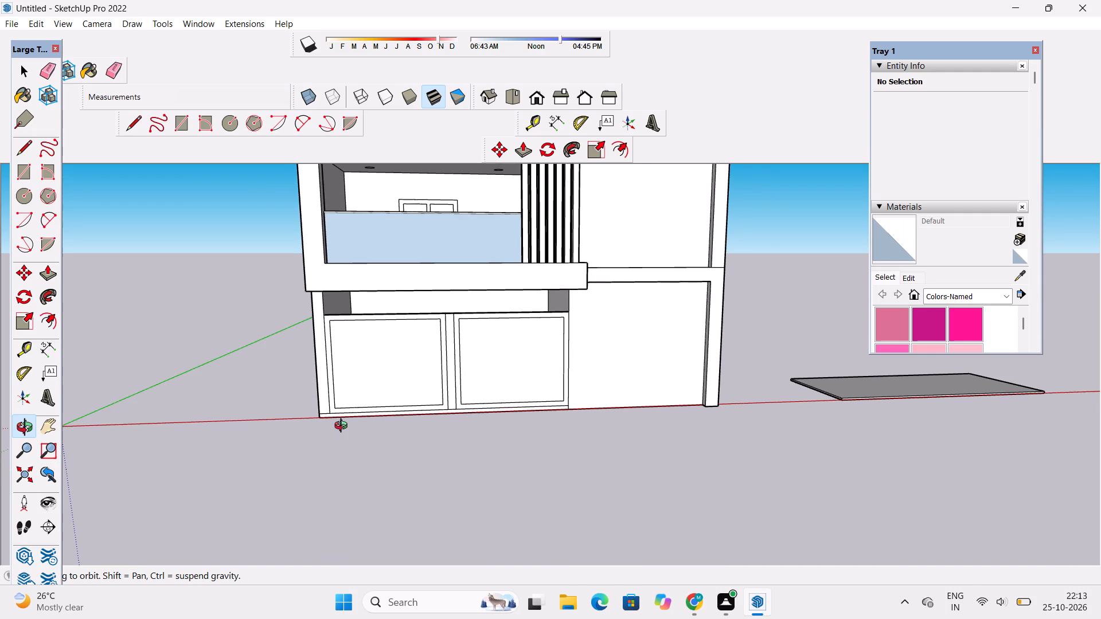
left_click(343, 426, "shift")
scroll(310, 416, "up", 2)
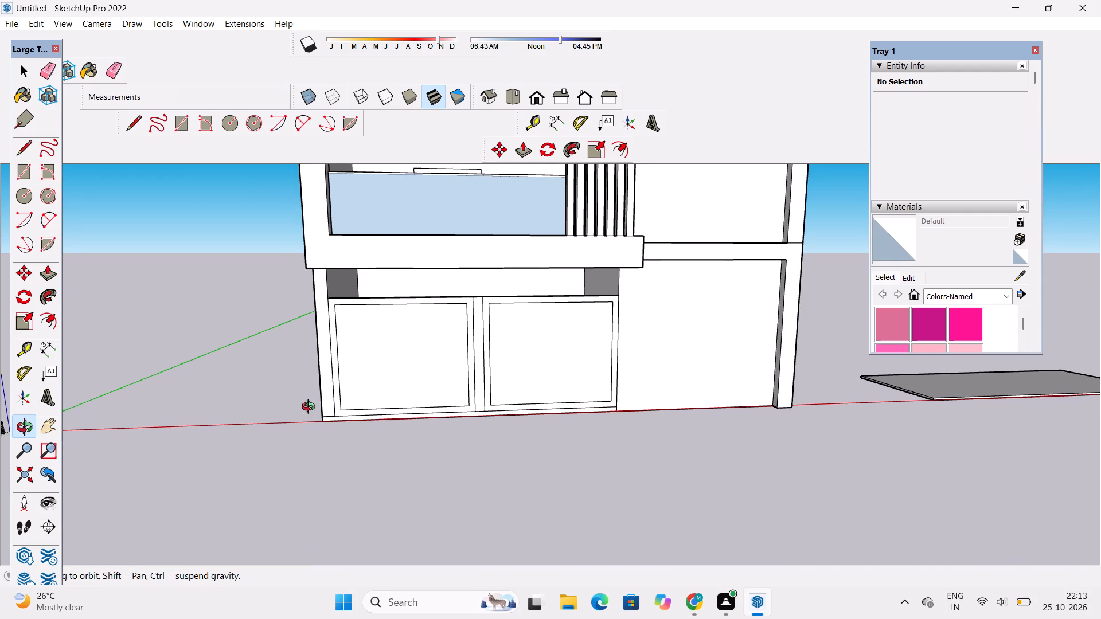
scroll(311, 408, "down", 3)
left_click_drag(283, 399, 307, 408)
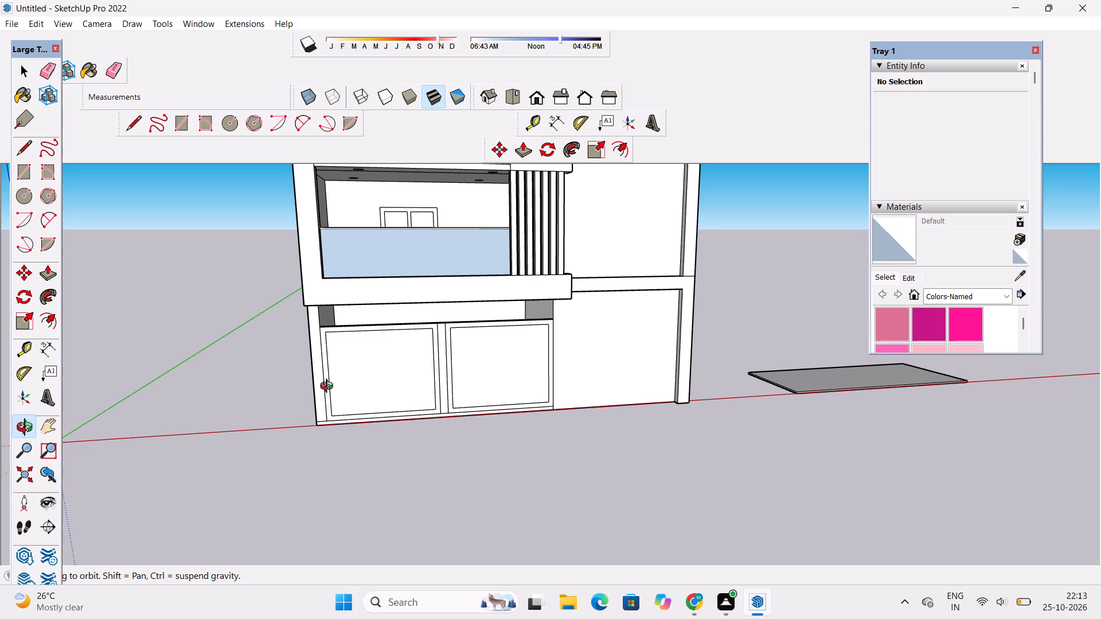
scroll(386, 391, "up", 3, "shift")
left_click_drag(391, 398, 366, 380)
left_click_drag(362, 370, 369, 383, "shift")
left_click_drag(368, 385, 365, 378)
scroll(365, 377, "up", 1, "shift")
left_click_drag(365, 377, 362, 383, "shift")
Place horizontal guide lines on the left framed panel, 15' below its inner top edge and 14' above its inner bottom edge.
key("t")
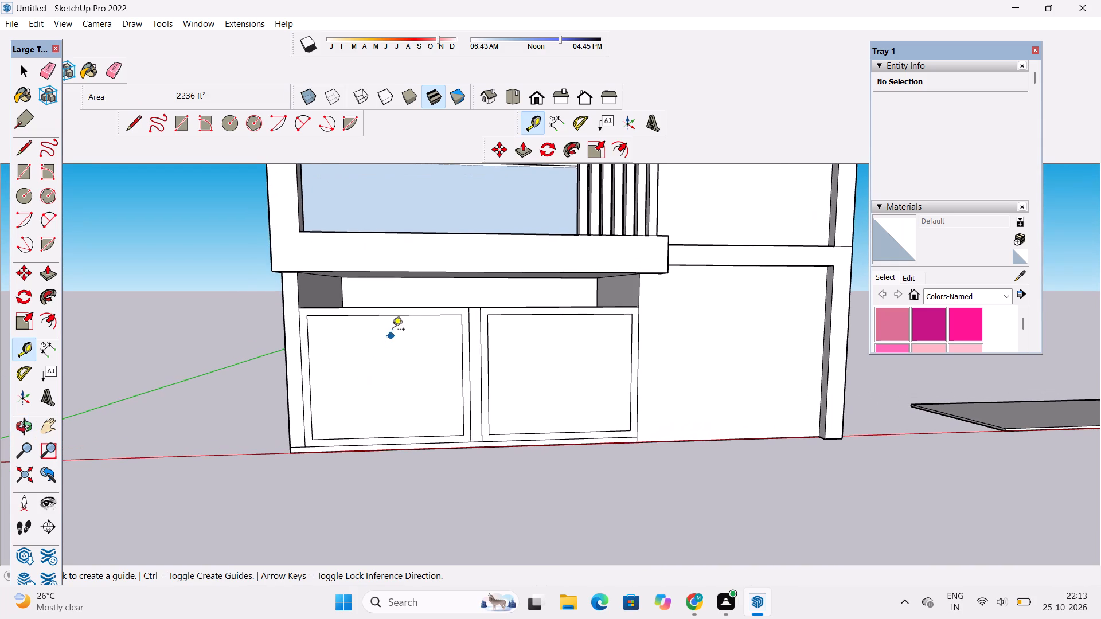
left_click(384, 315)
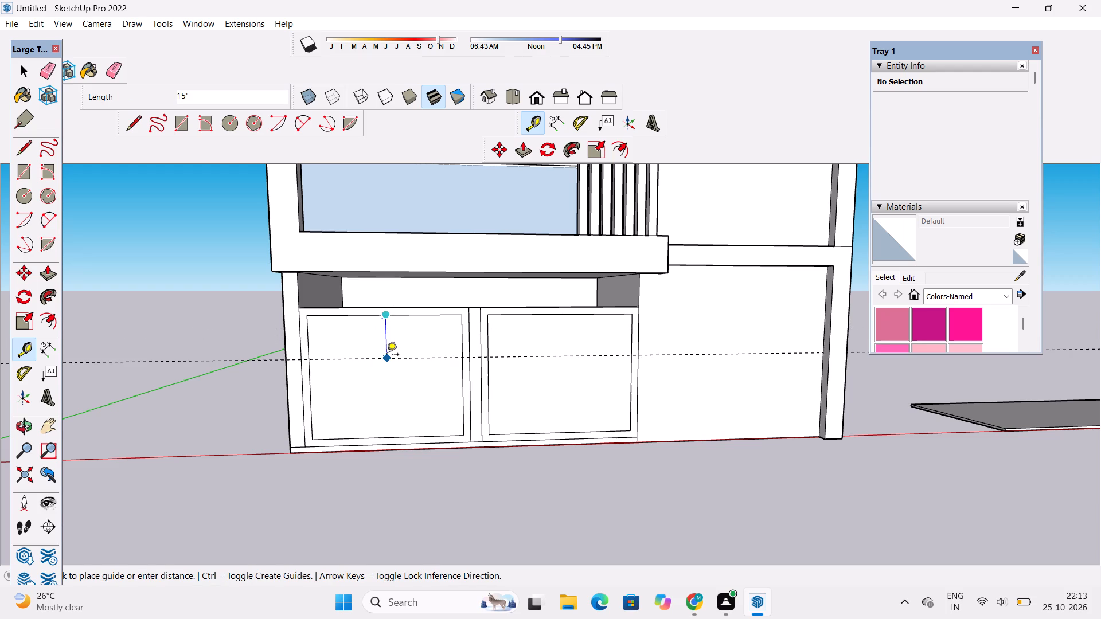
type("15'")
key("Return")
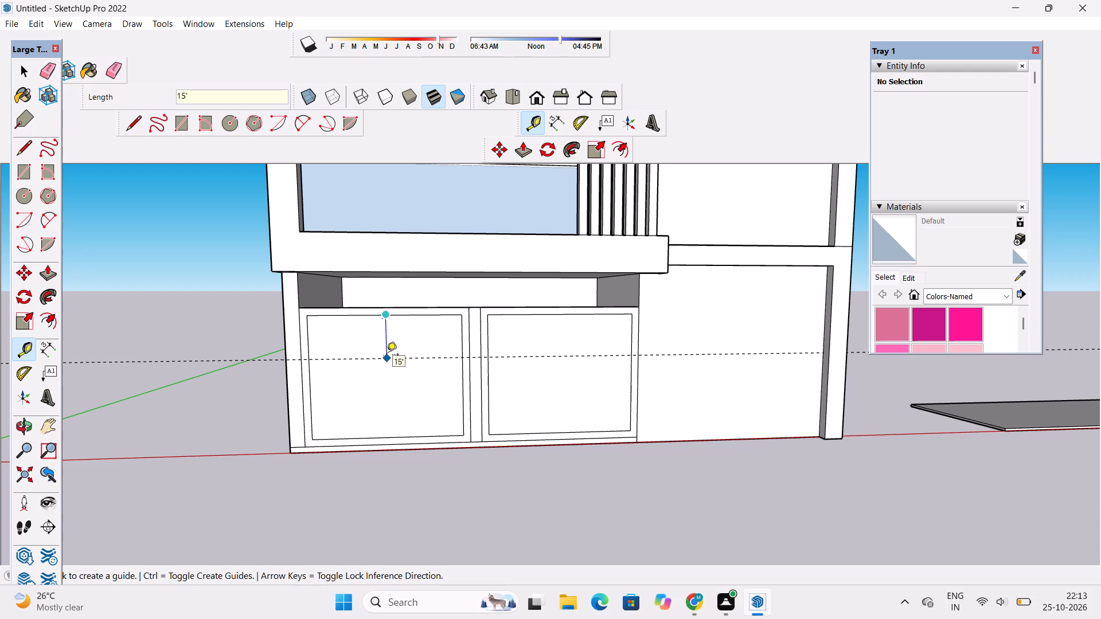
left_click(419, 437)
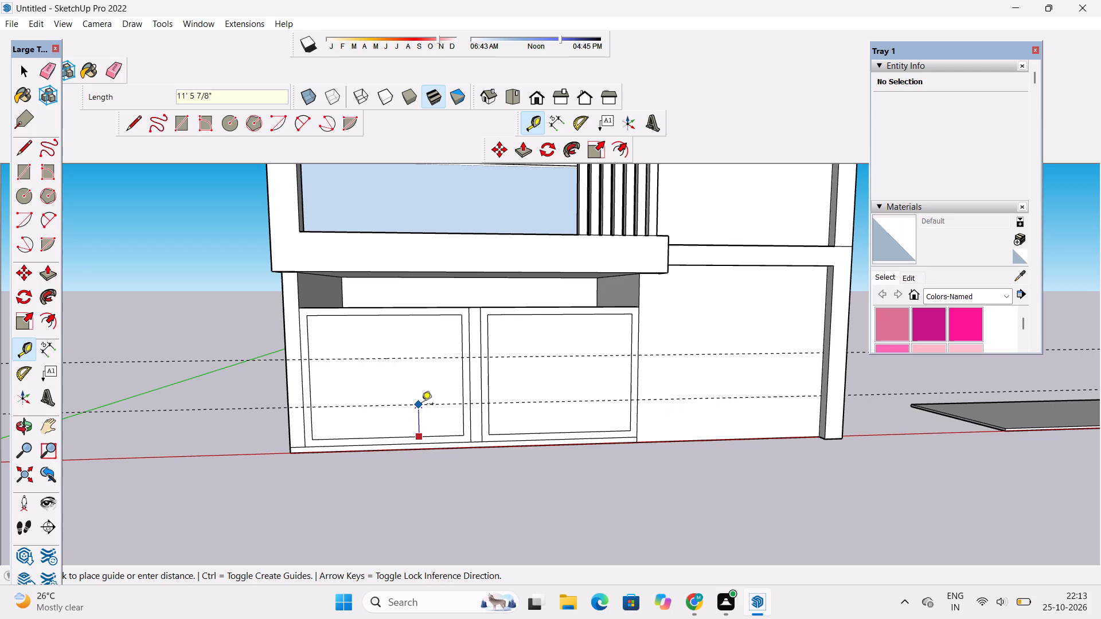
type("14'")
key("Return")
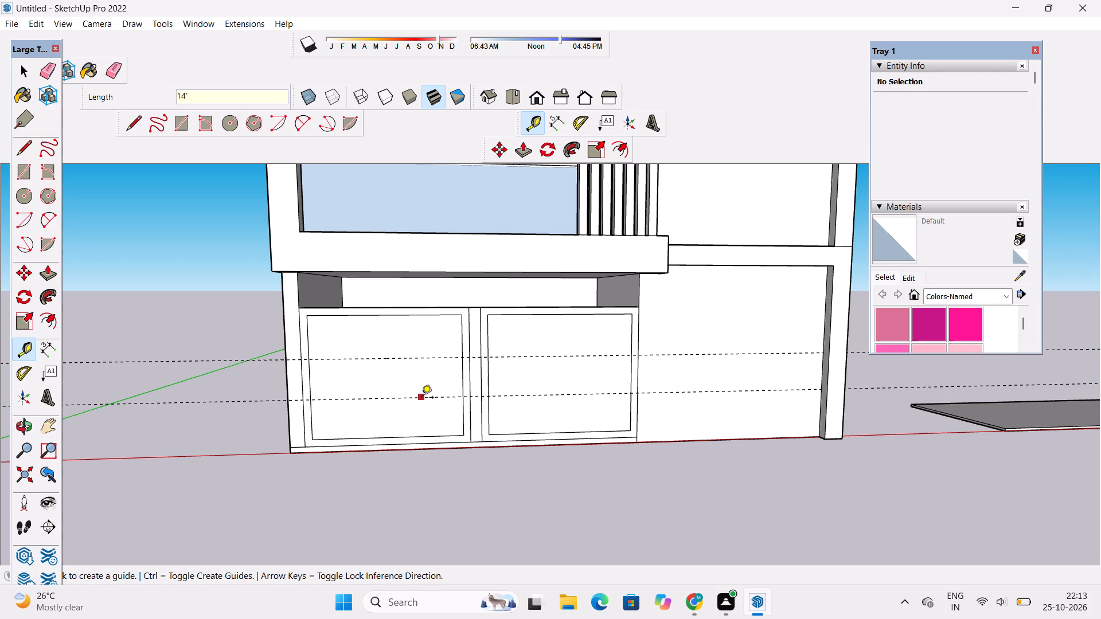
Draw two horizontal lines across the left framed panel along the guides, each spanning the frame's 52' inner width.
key("l")
scroll(399, 397, "down", 1)
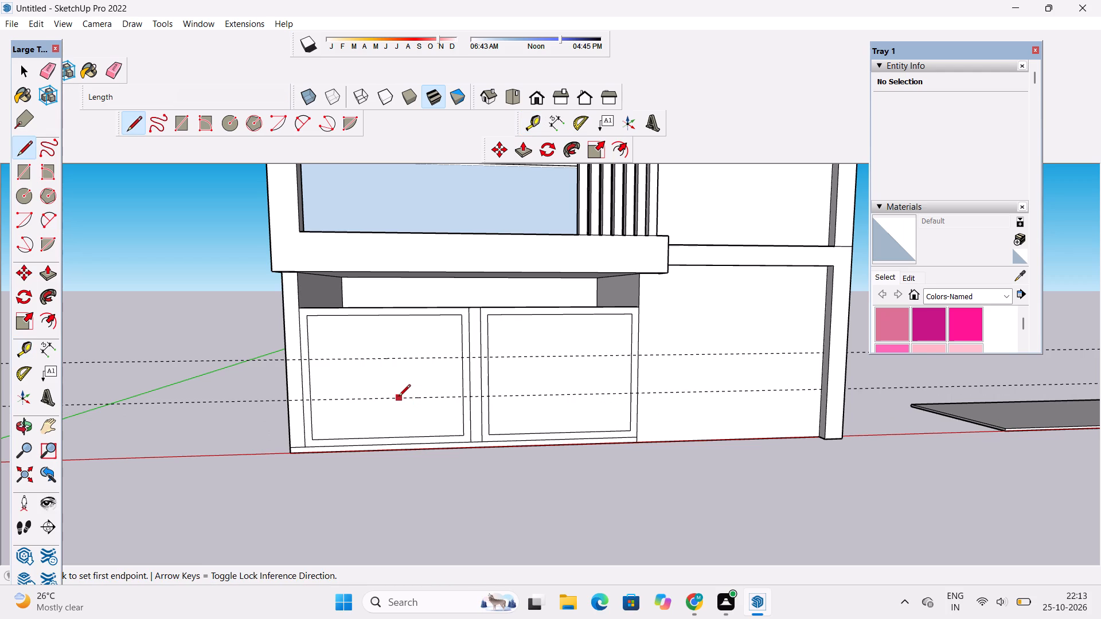
scroll(399, 397, "down", 4)
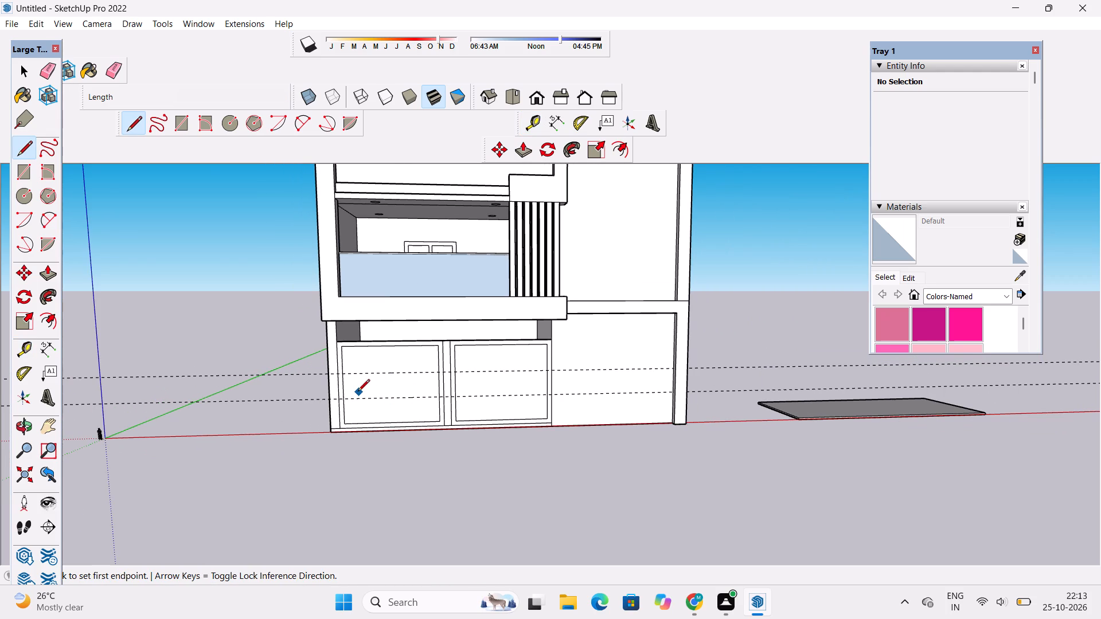
scroll(358, 392, "down", 3)
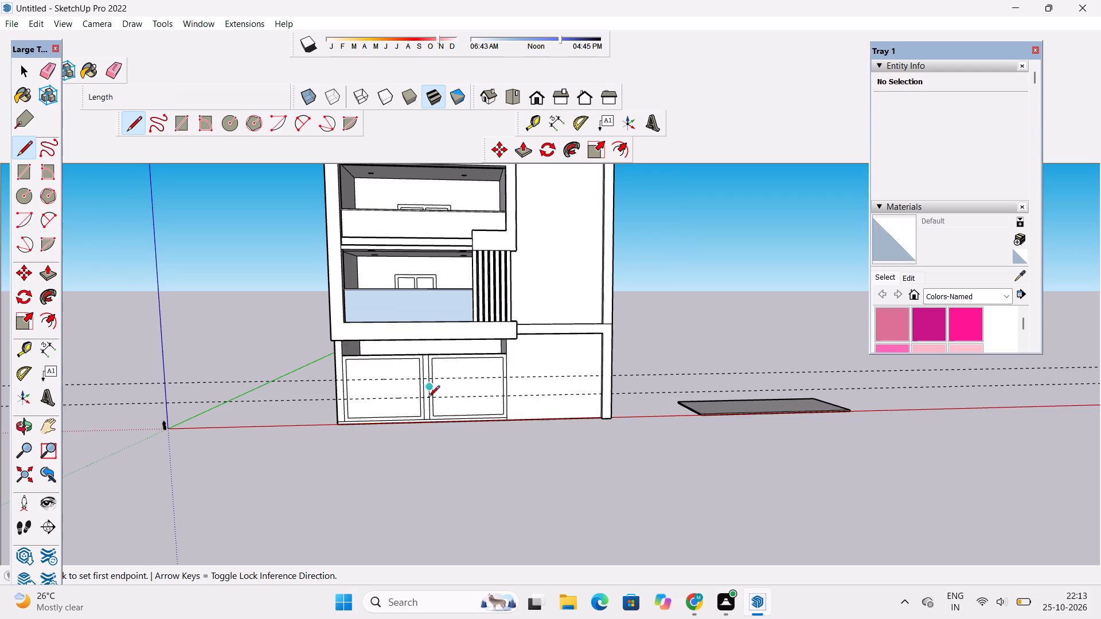
scroll(425, 404, "up", 12)
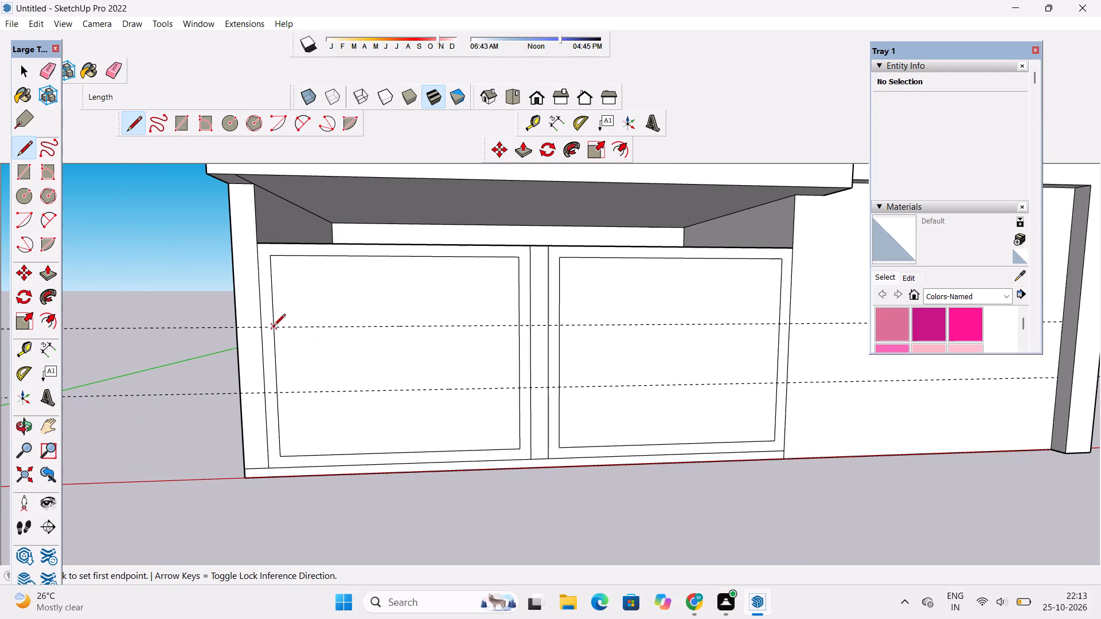
left_click(274, 327)
left_click(516, 326)
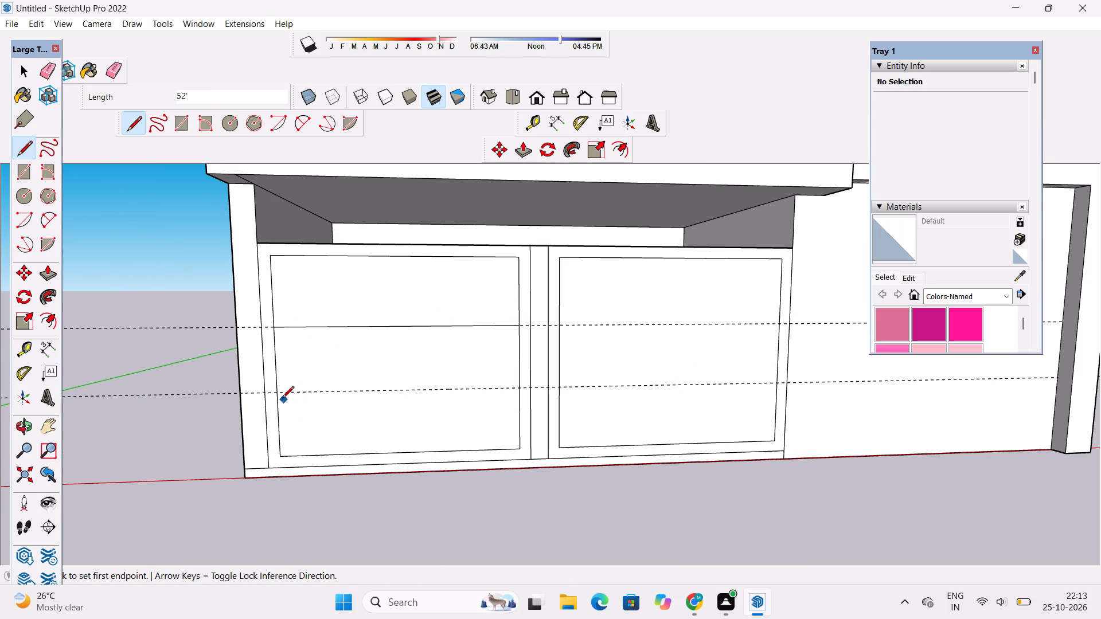
left_click(276, 393)
scroll(260, 391, "down", 4)
left_click(443, 390)
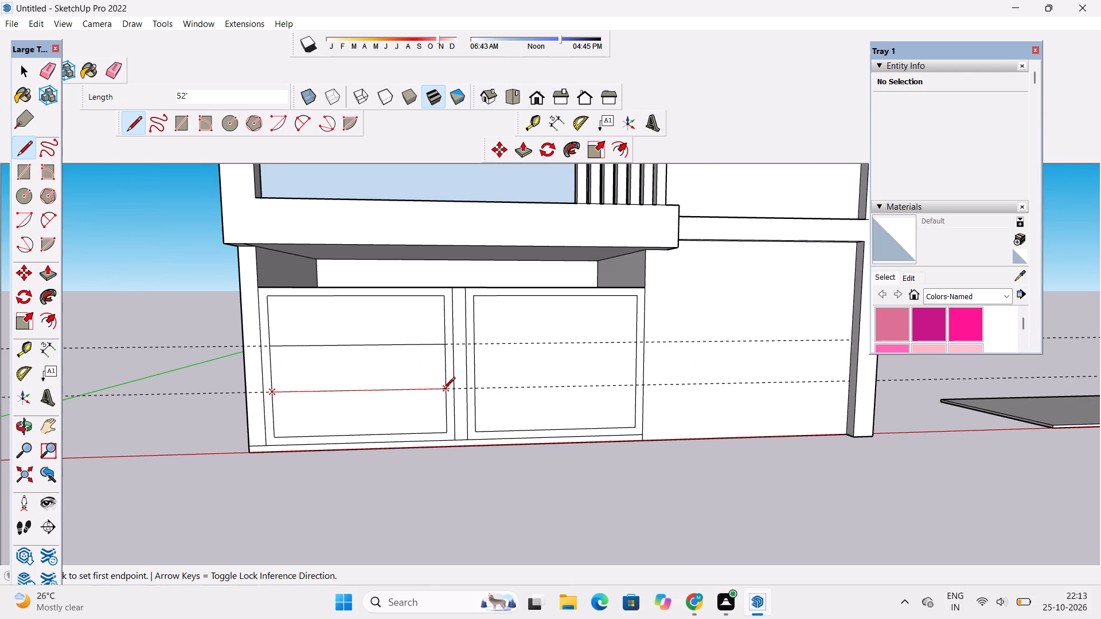
Draw two matching horizontal lines across the right framed panel along the same guides, between its inner side edges.
scroll(467, 400, "down", 4)
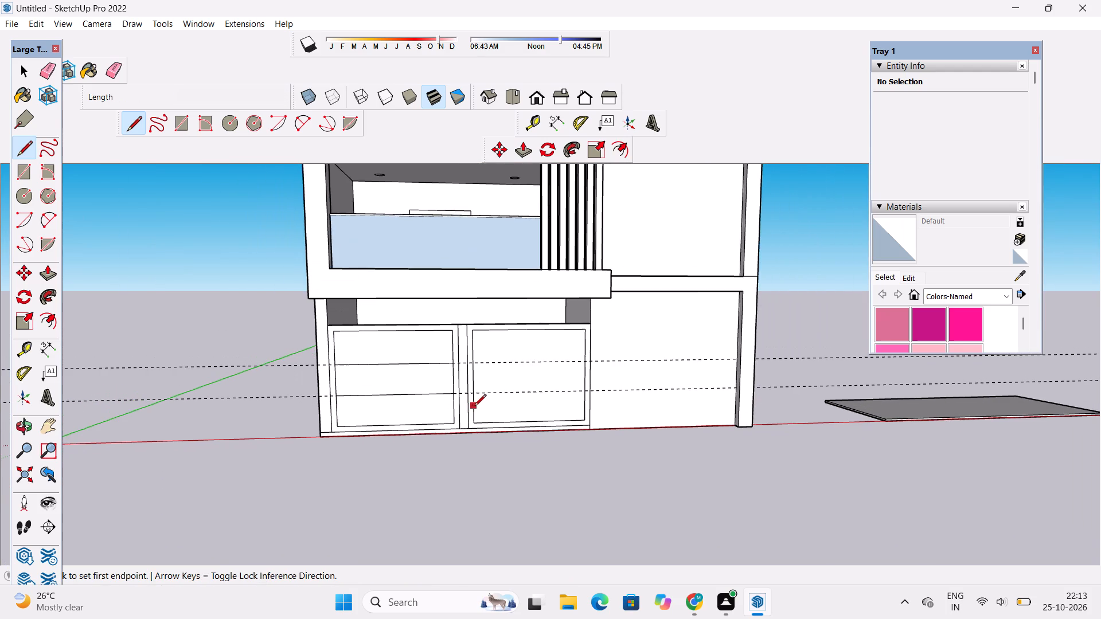
scroll(502, 381, "up", 8)
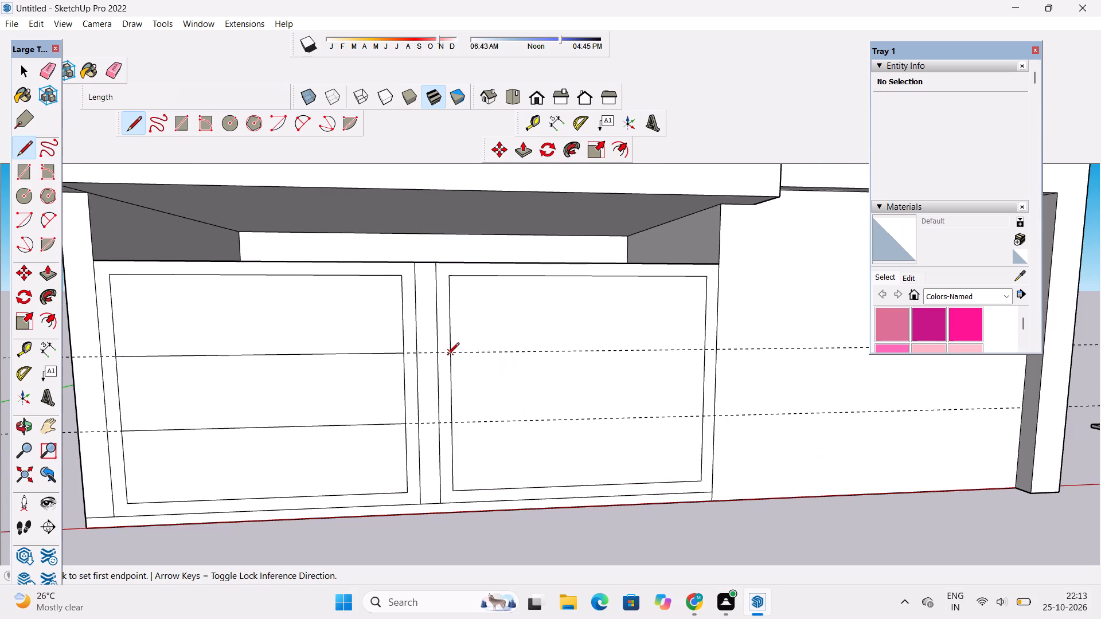
left_click(450, 354)
scroll(406, 365, "down", 5)
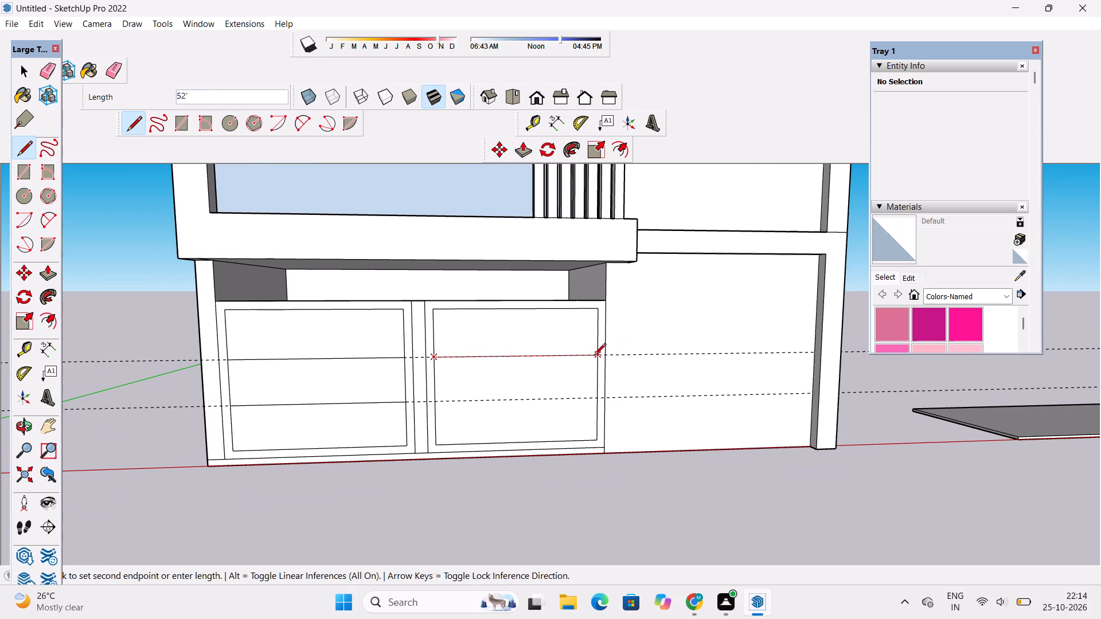
left_click(596, 356)
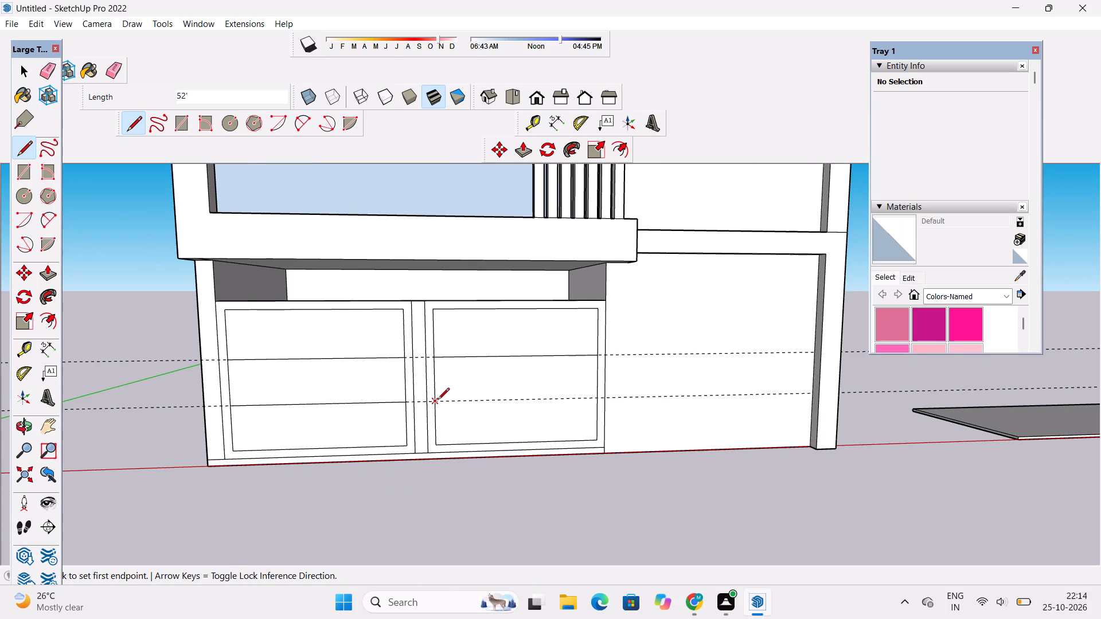
left_click(434, 402)
scroll(370, 411, "down", 4)
scroll(524, 399, "up", 4)
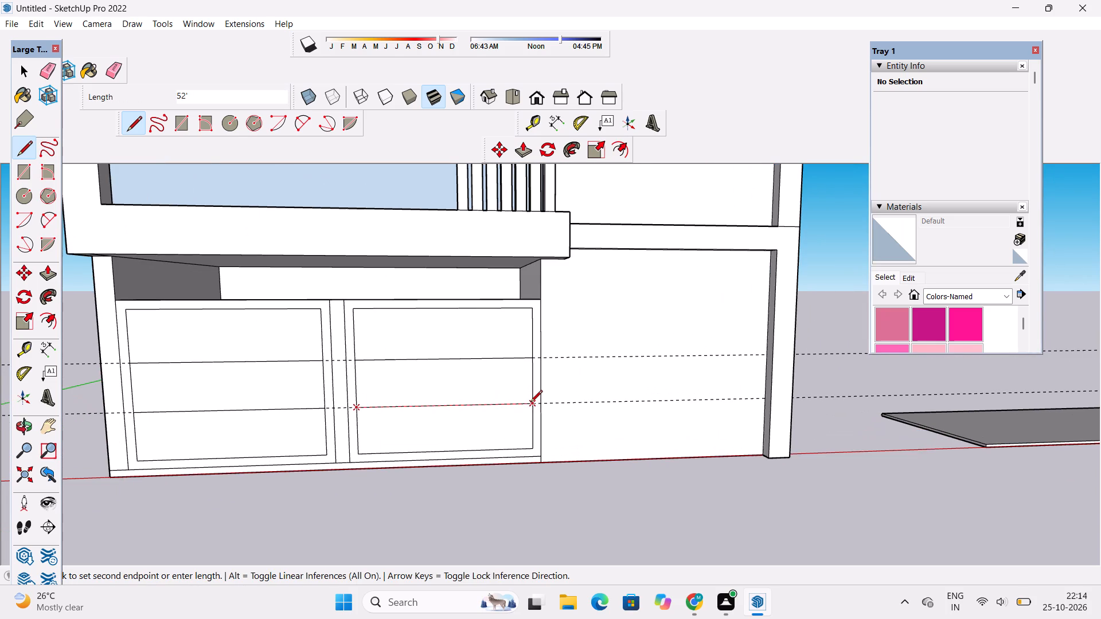
left_click(530, 403)
Erase the two horizontal guide lines crossing the ground-floor front.
left_click(114, 69)
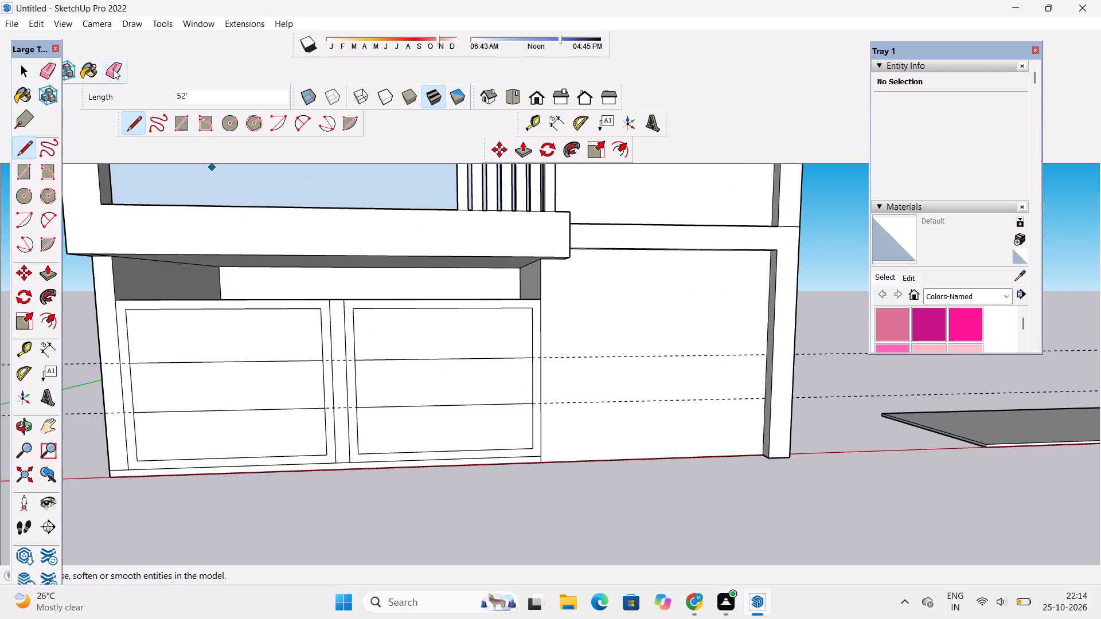
scroll(445, 261, "down", 4)
left_click_drag(743, 292, 715, 373)
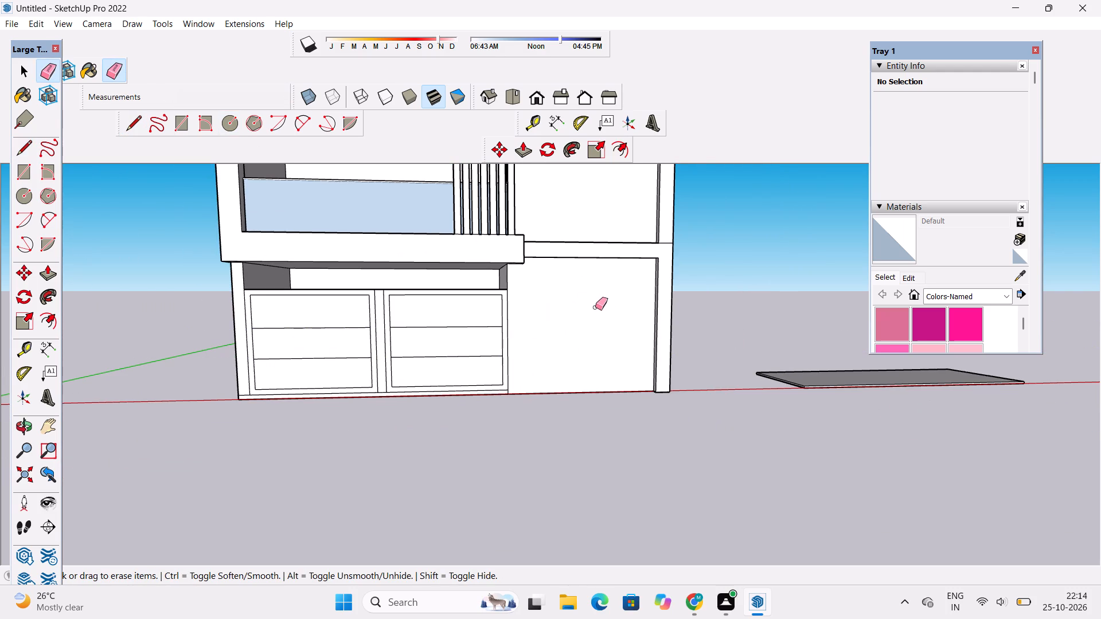
Examine the ground-floor front with its two divided panels and the plain wall beside them.
key("space")
type("o")
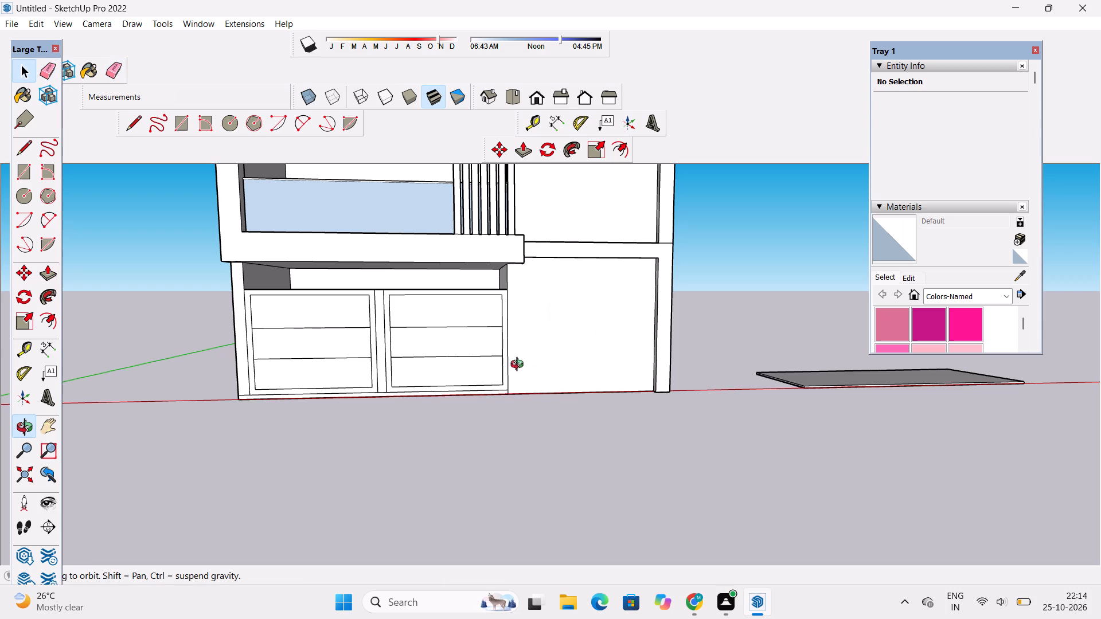
left_click_drag(473, 369, 546, 365, "shift")
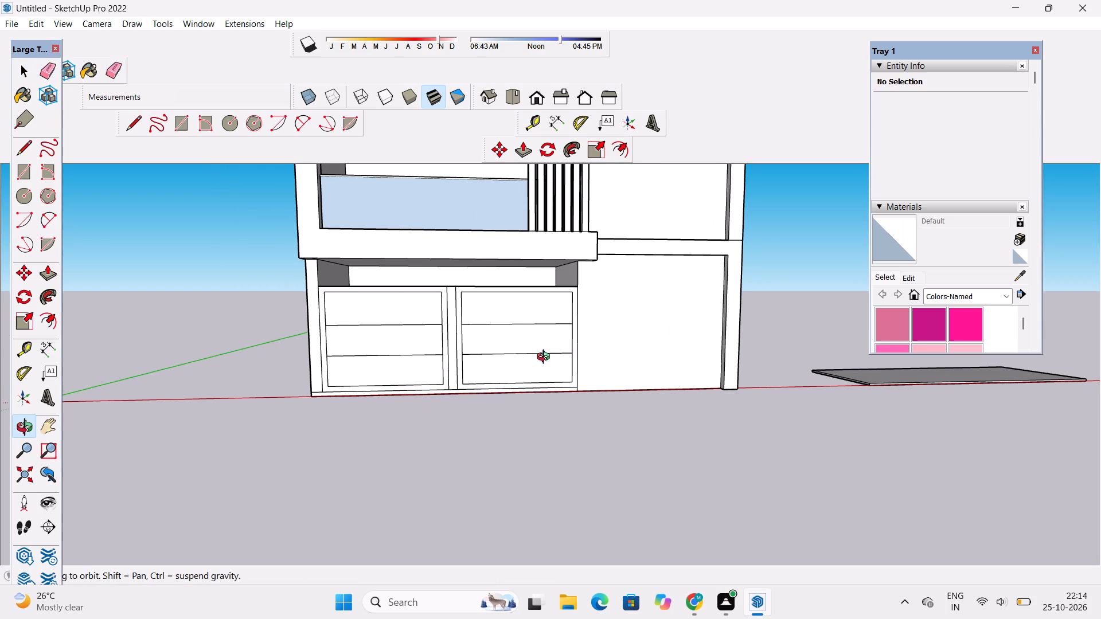
left_click_drag(534, 385, 533, 335, "shift")
scroll(533, 335, "down", 2)
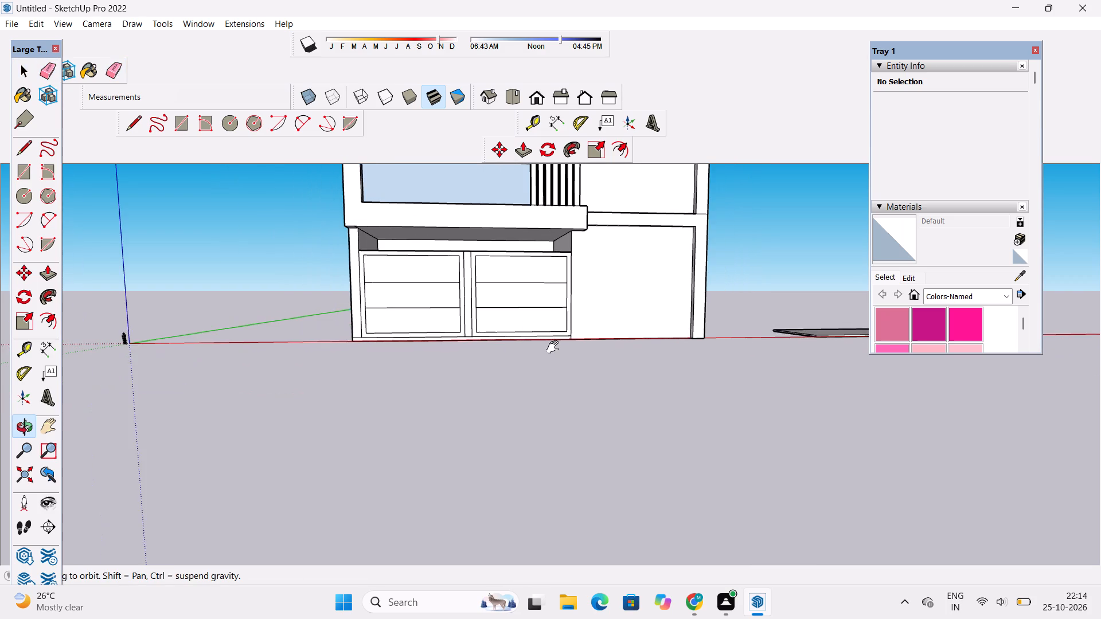
left_click_drag(558, 344, 544, 356, "shift")
scroll(549, 358, "down", 4)
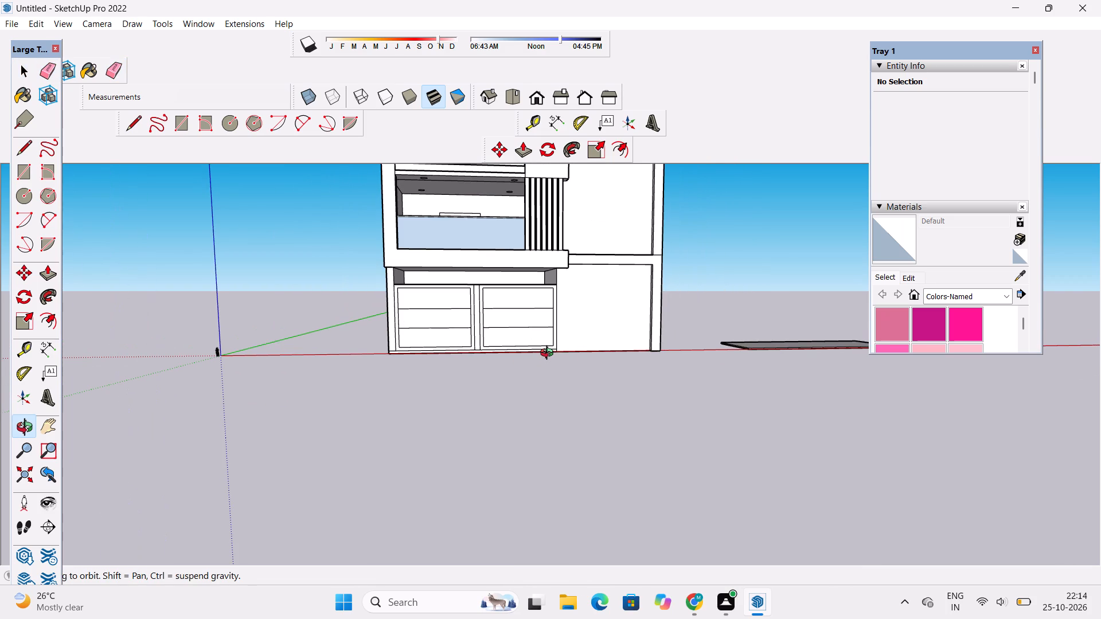
scroll(549, 354, "up", 3)
left_click_drag(561, 338, 535, 363, "shift")
scroll(564, 338, "up", 3)
left_click_drag(566, 337, 545, 341, "shift")
left_click_drag(542, 342, 537, 343)
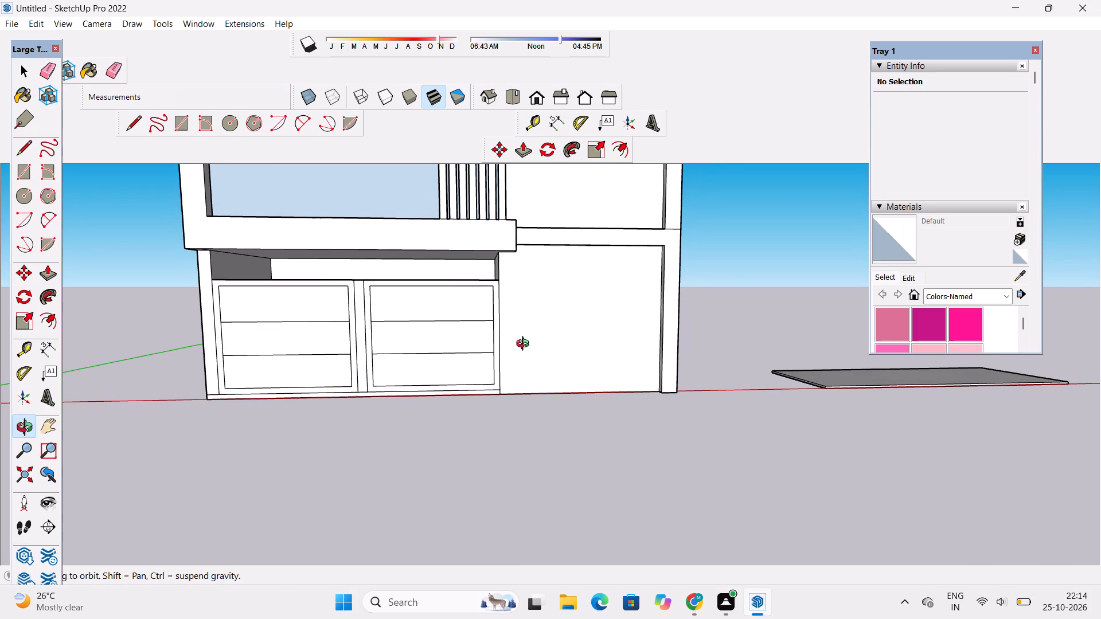
Place a vertical guide line on the plain ground-floor wall, 50' from the panelled wall's edge towards the end column.
key("t")
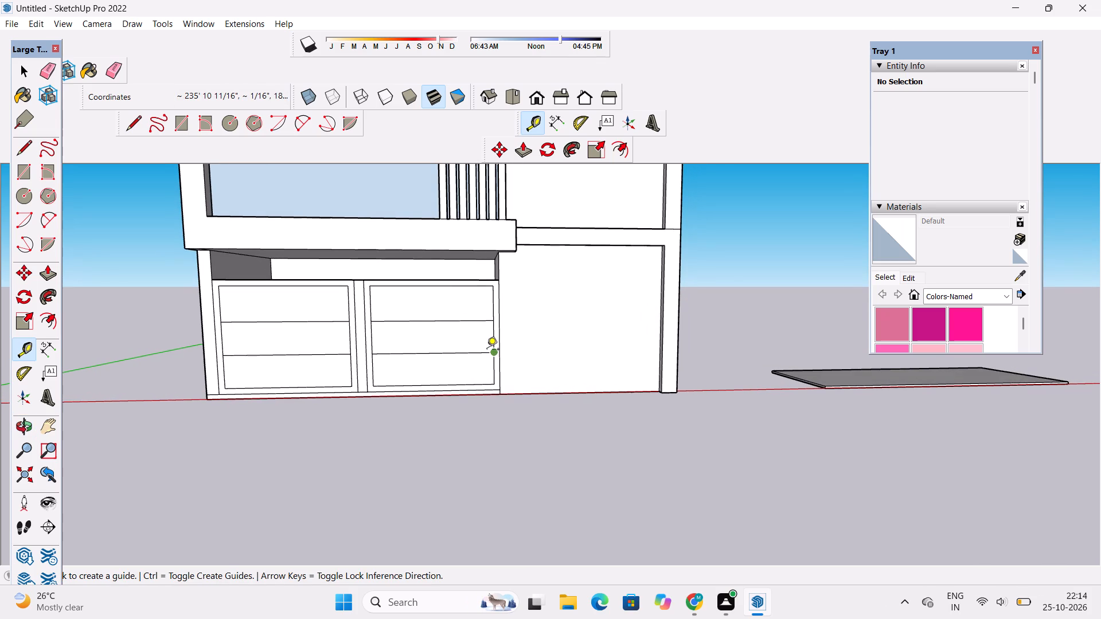
scroll(486, 350, "down", 1)
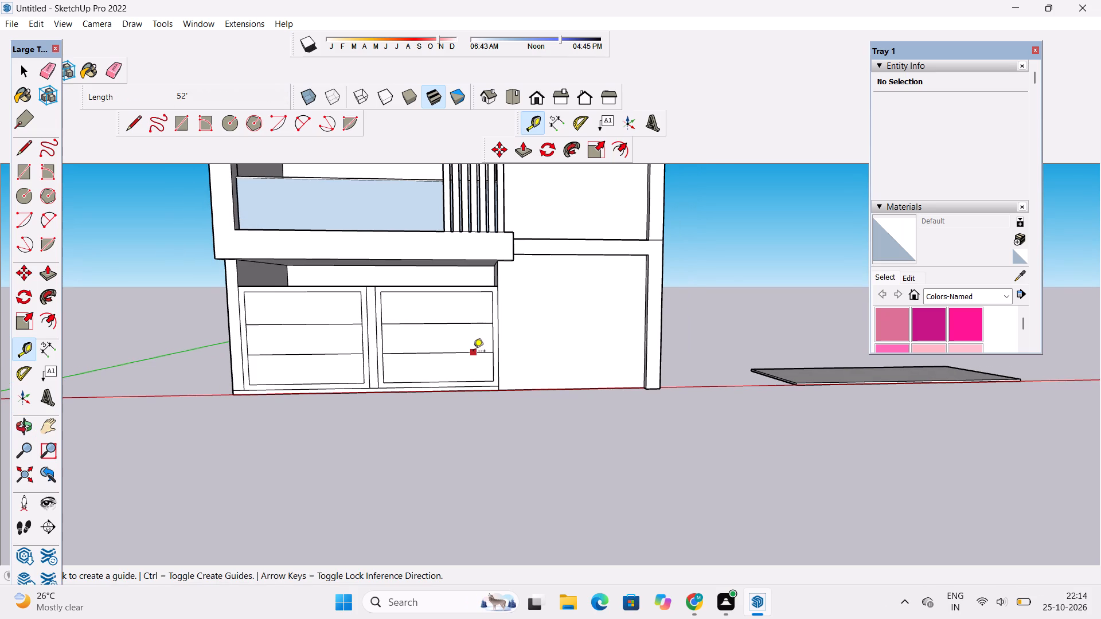
scroll(473, 352, "down", 2)
scroll(581, 343, "up", 4)
scroll(514, 375, "up", 4)
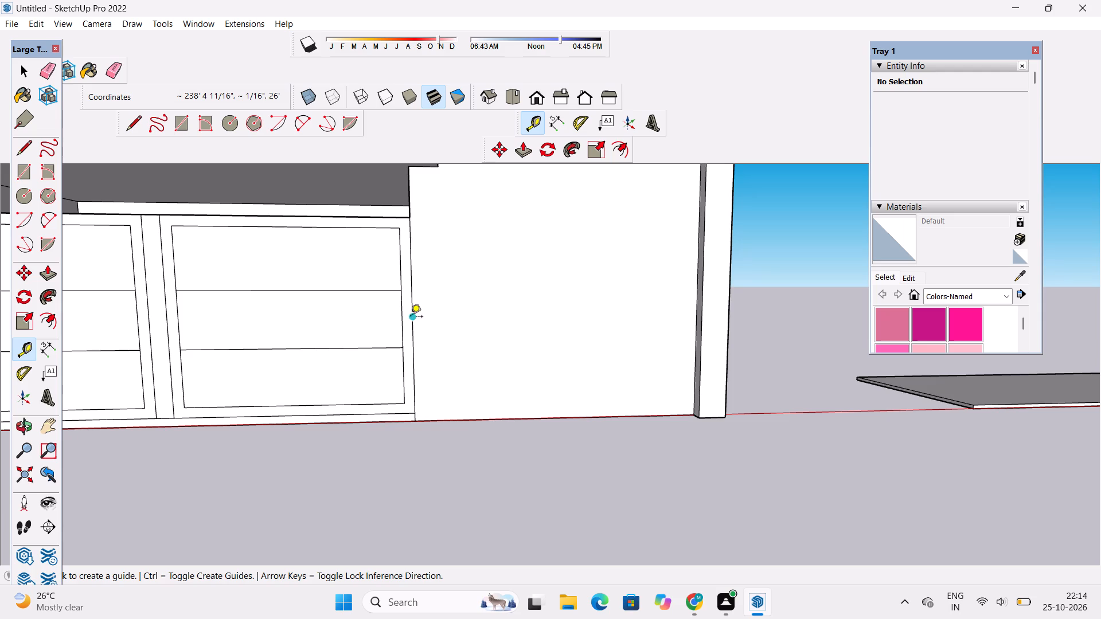
left_click(411, 318)
scroll(412, 326, "down", 5)
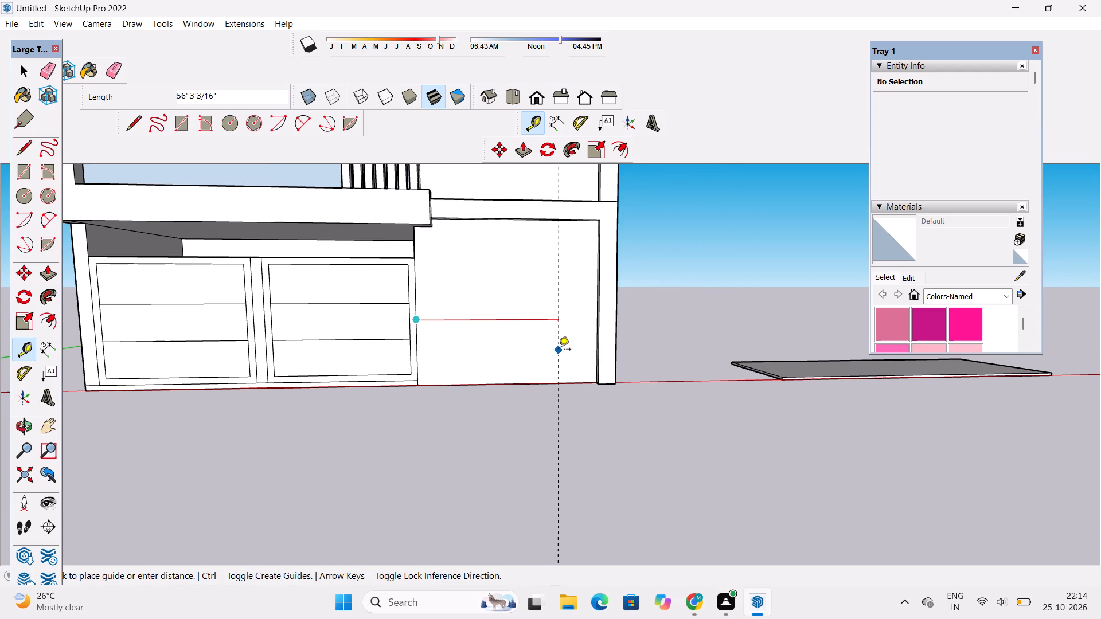
type("50'")
key("Return")
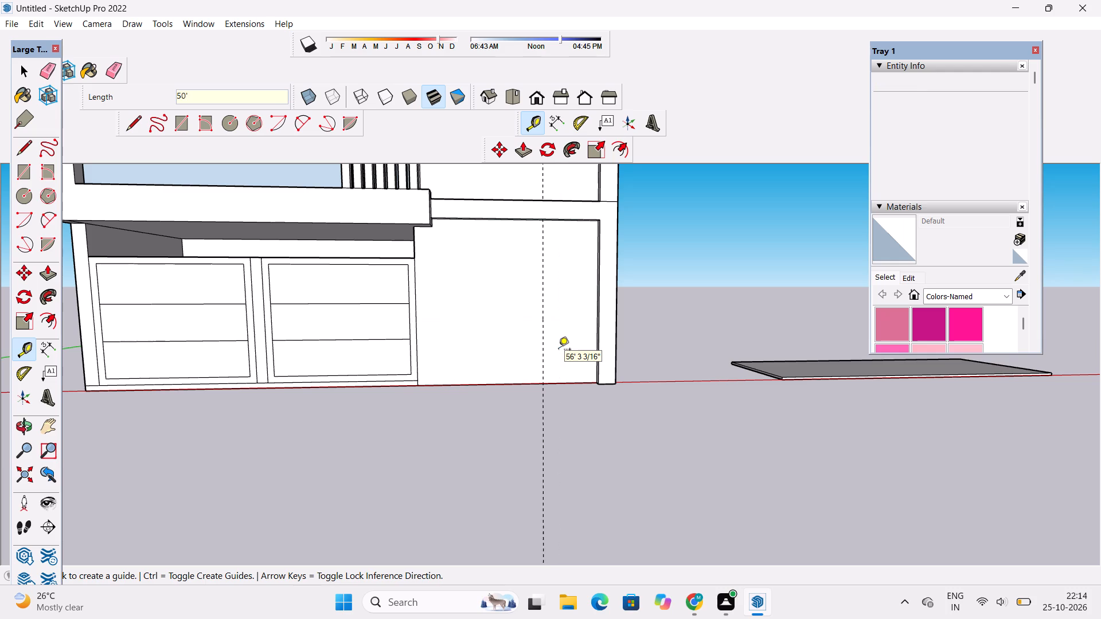
Draw a vertical line about 65' tall along the guide, from the plain wall's base to the underside of the beam.
key("o")
left_click_drag(546, 378, 546, 352)
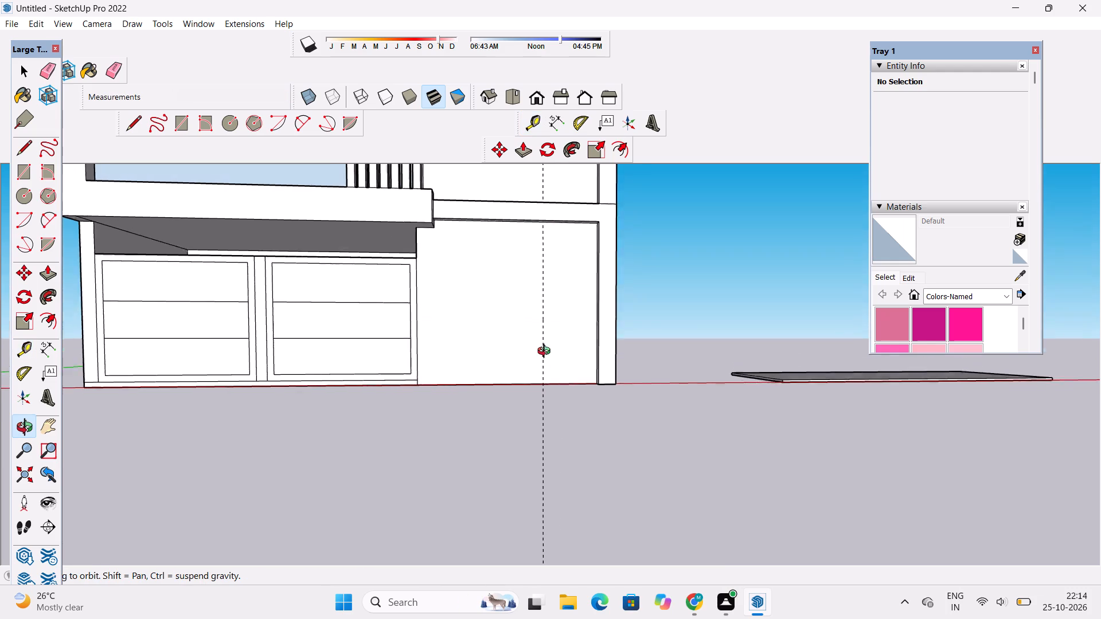
left_click_drag(546, 352, 546, 348)
left_click_drag(546, 348, 547, 361)
scroll(547, 362, "up", 3)
key("l")
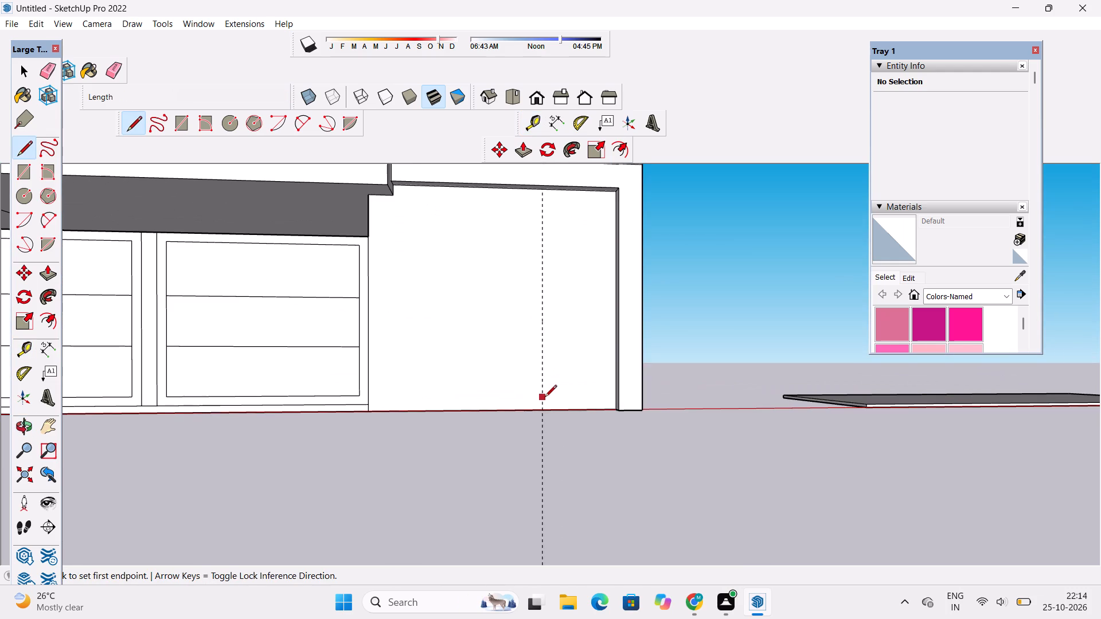
left_click(544, 409)
left_click(540, 192)
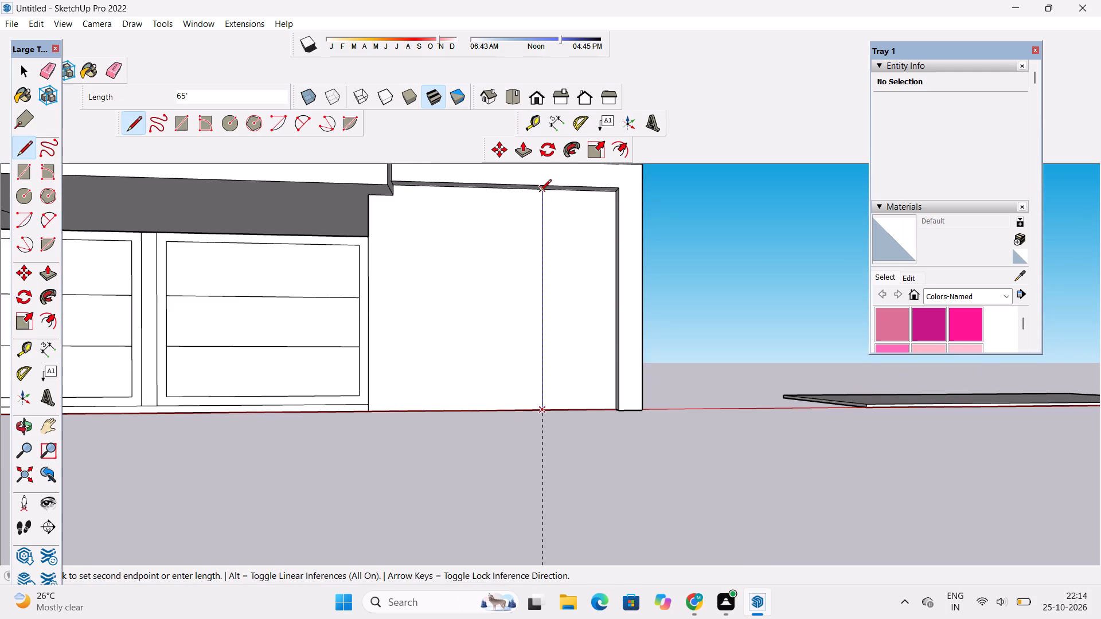
key("space")
Erase the vertical guide line at the plain ground-floor wall.
key("e")
left_click_drag(556, 460, 529, 480)
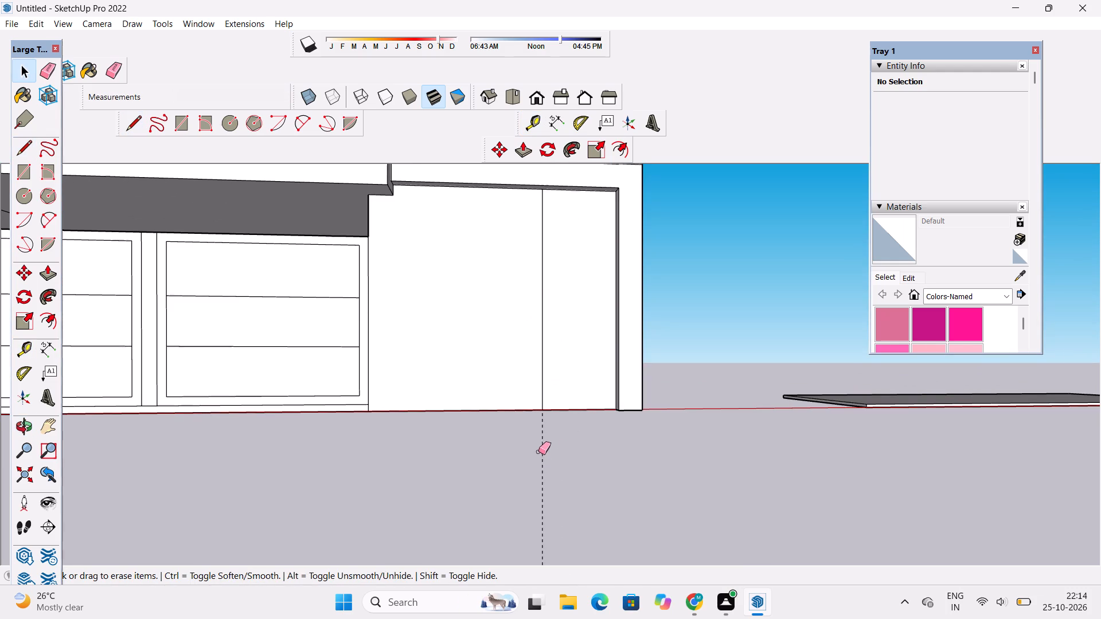
left_click_drag(546, 457, 536, 474)
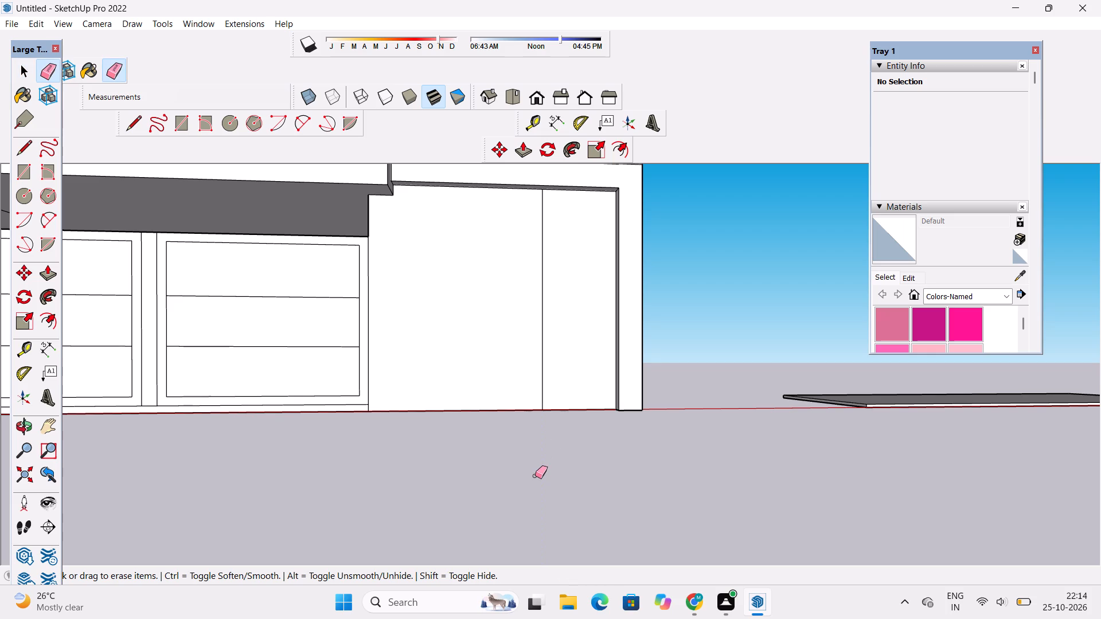
Examine the whole front elevation from several angles, including the ground-floor panels and the divided plain wall.
key("o")
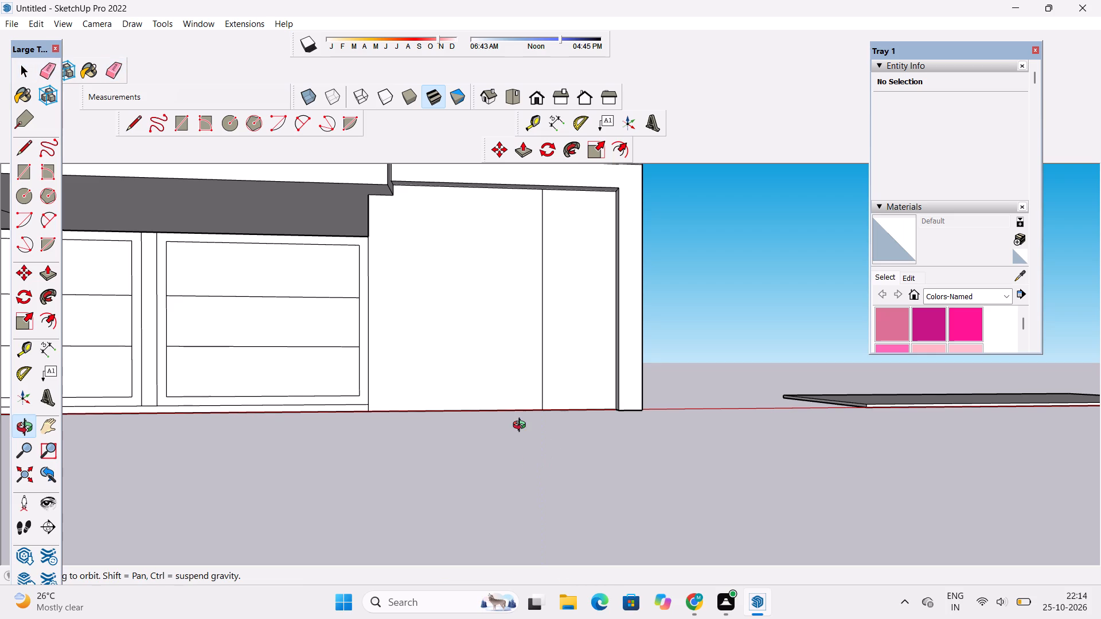
scroll(543, 409, "down", 1)
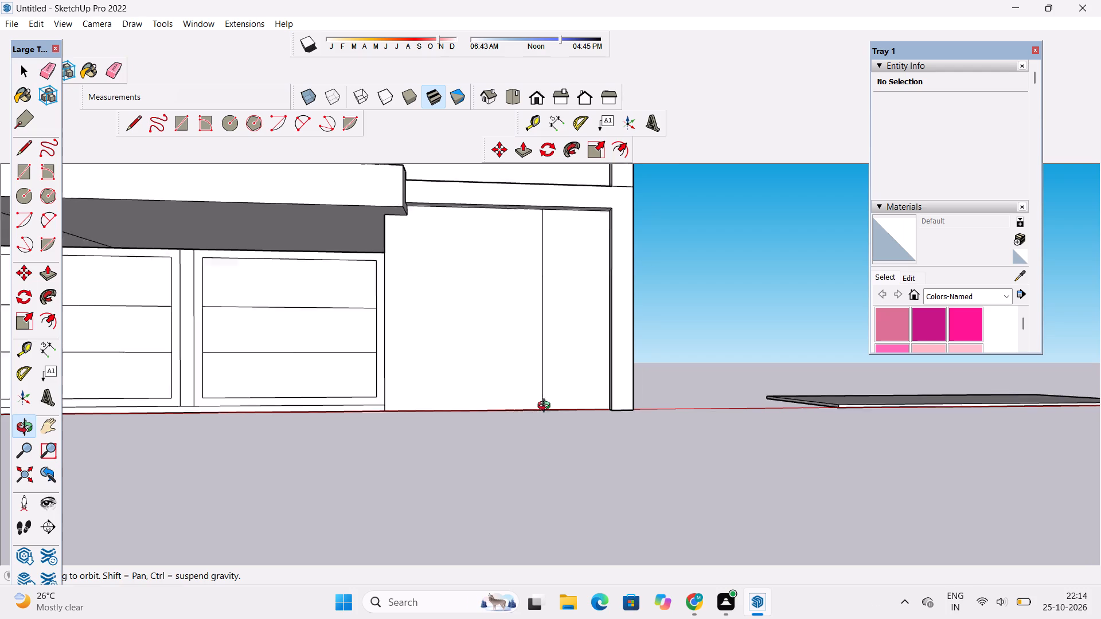
scroll(546, 407, "down", 3)
left_click_drag(686, 324, 655, 364)
left_click(563, 369, "shift")
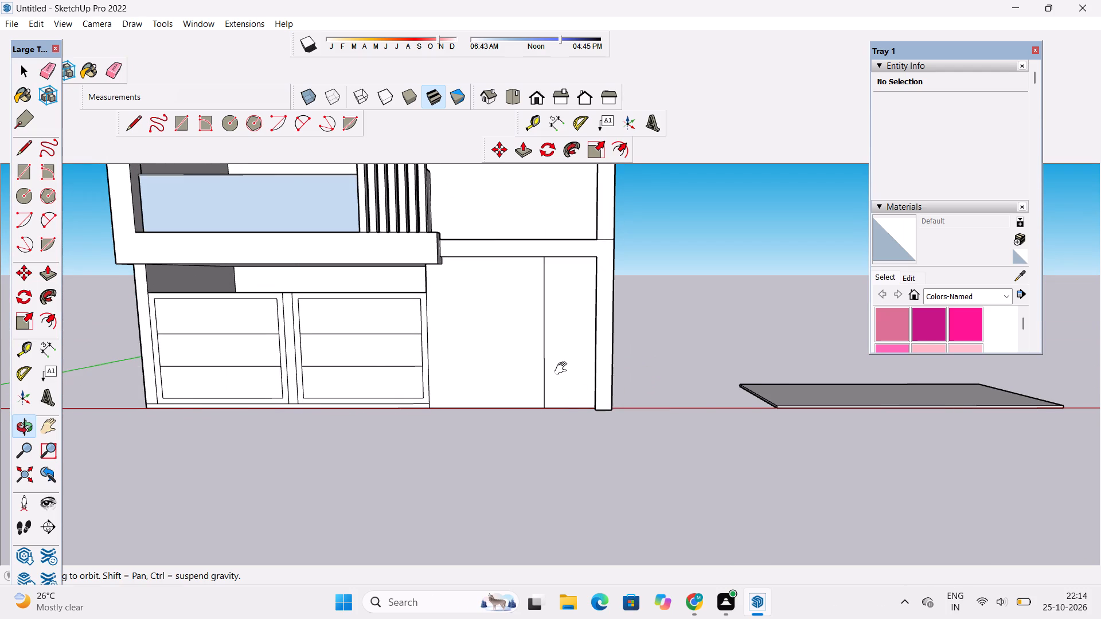
left_click_drag(572, 360, 589, 393, "shift")
scroll(590, 385, "down", 3)
left_click_drag(589, 373, 571, 370, "shift")
left_click_drag(571, 370, 579, 379)
scroll(587, 369, "down", 3)
left_click_drag(498, 311, 539, 363, "shift")
scroll(505, 421, "up", 3)
left_click_drag(428, 402, 468, 435, "shift")
left_click_drag(474, 427, 497, 375)
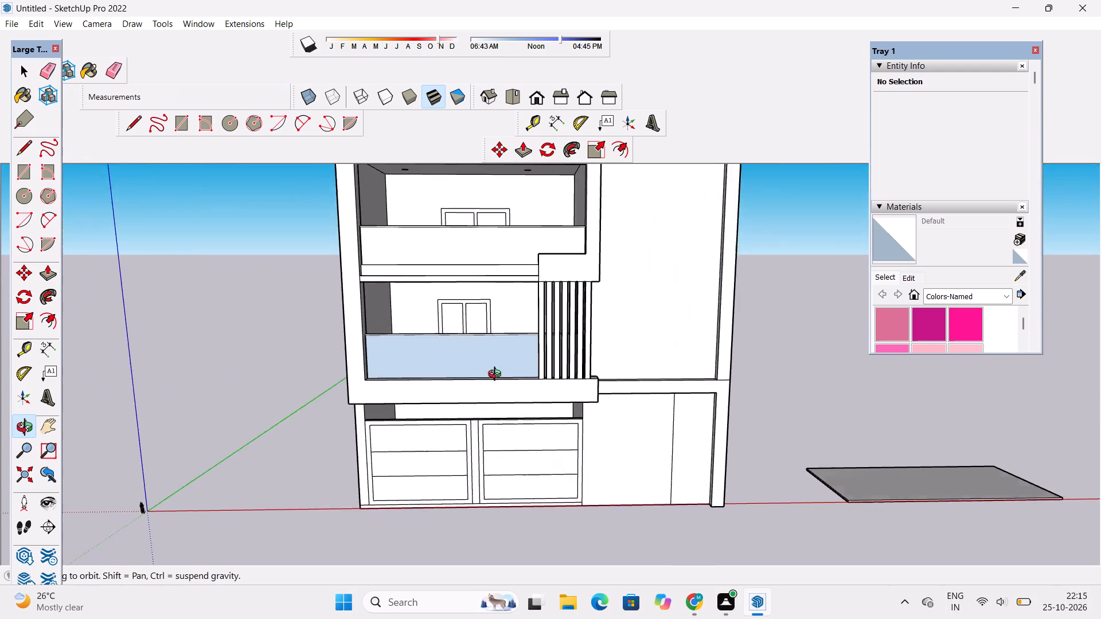
left_click_drag(497, 375, 505, 357)
scroll(509, 350, "down", 4)
left_click_drag(589, 312, 603, 391, "shift")
scroll(603, 375, "up", 2)
left_click_drag(618, 357, 594, 373, "shift")
scroll(592, 347, "down", 3)
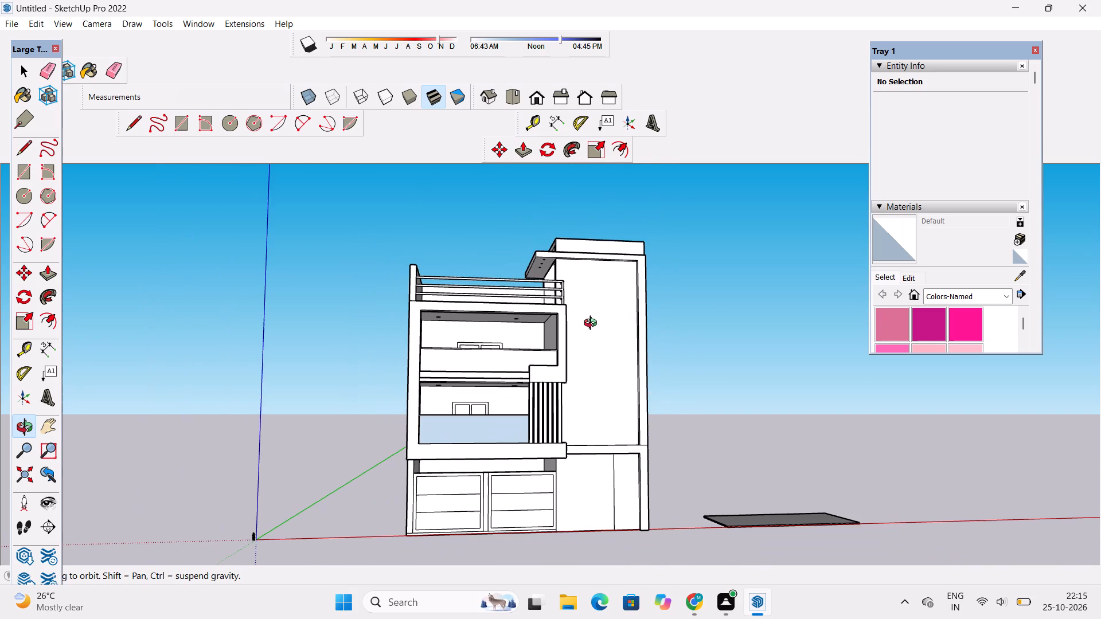
left_click_drag(626, 354, 630, 387, "shift")
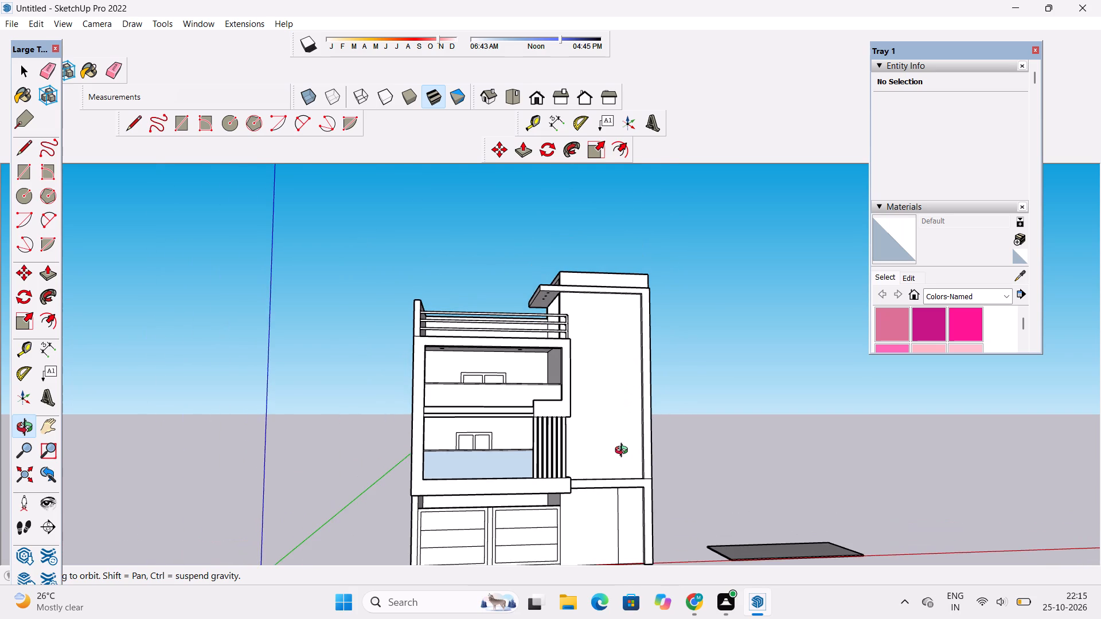
left_click_drag(602, 479, 596, 463, "shift")
left_click_drag(603, 449, 595, 449)
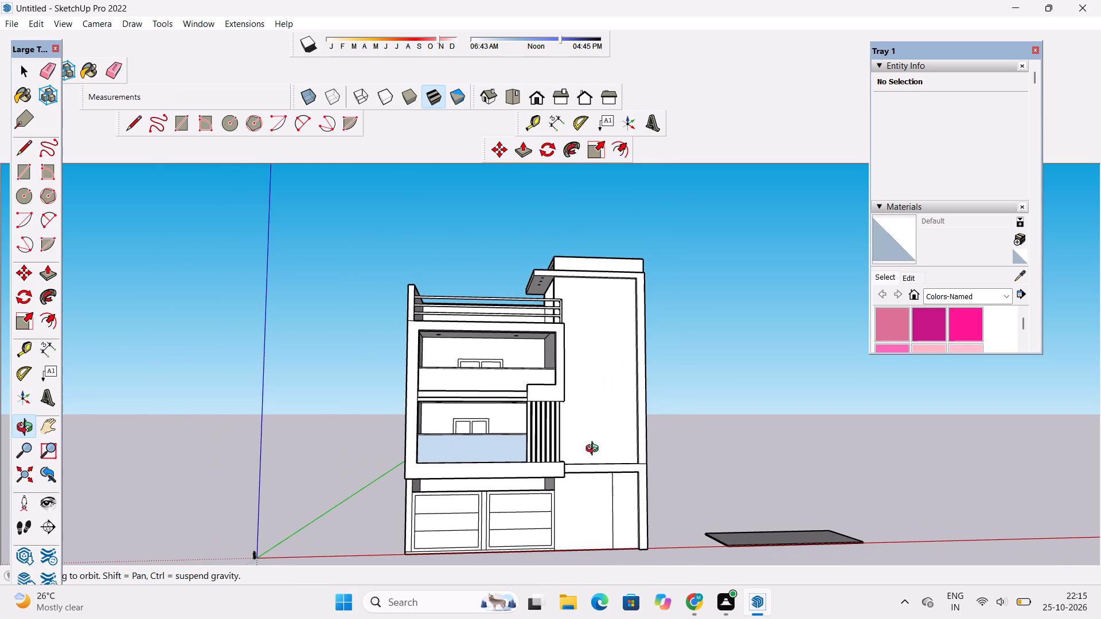
left_click_drag(615, 363, 516, 419, "shift")
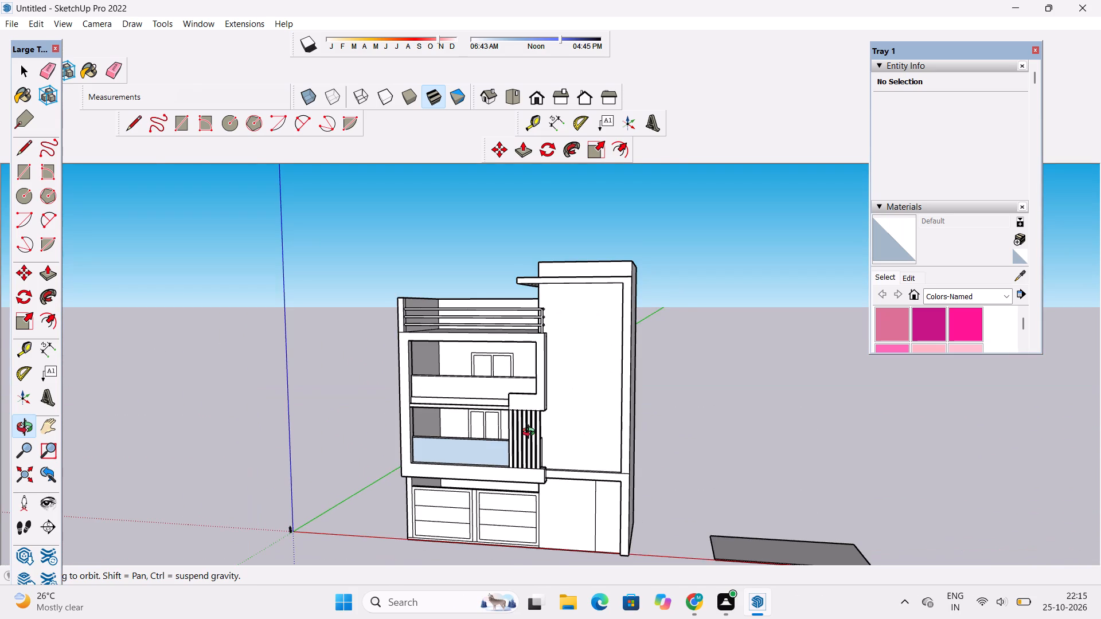
left_click_drag(531, 433, 529, 412)
left_click_drag(531, 412, 552, 430)
left_click_drag(573, 472, 568, 421, "shift")
left_click_drag(569, 421, 581, 429, "shift")
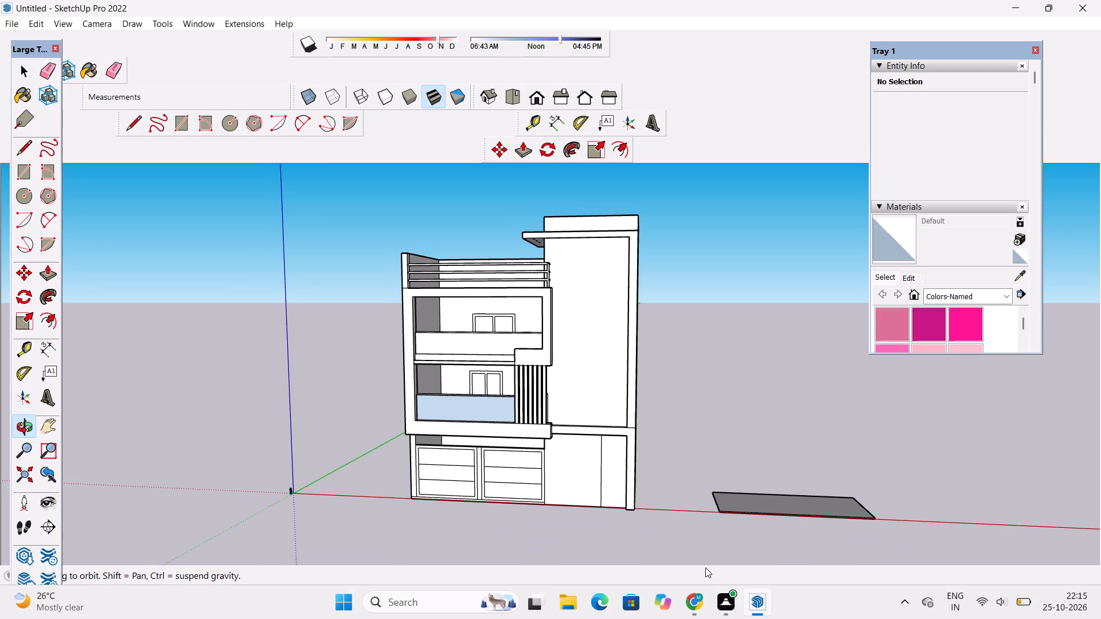
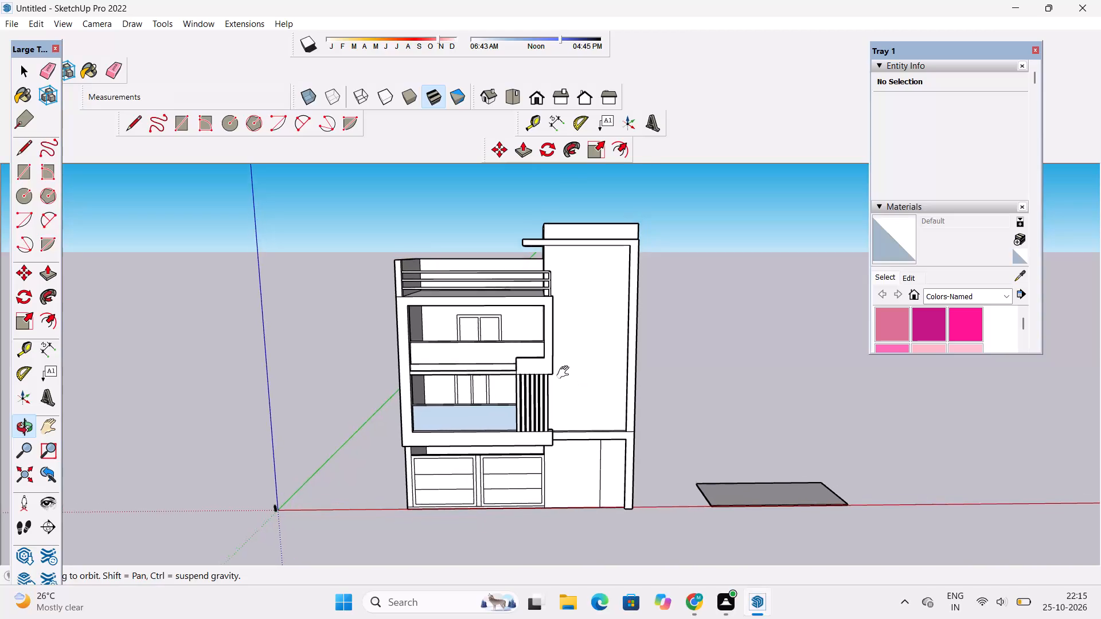
Place a vertical guide line on the tall upper wall, 23' in from its edge beside the terrace railing.
scroll(565, 376, "up", 1)
left_click_drag(565, 377, 571, 396, "shift")
left_click_drag(571, 396, 582, 384)
left_click_drag(584, 398, 573, 398, "shift")
left_click_drag(573, 398, 556, 402, "shift")
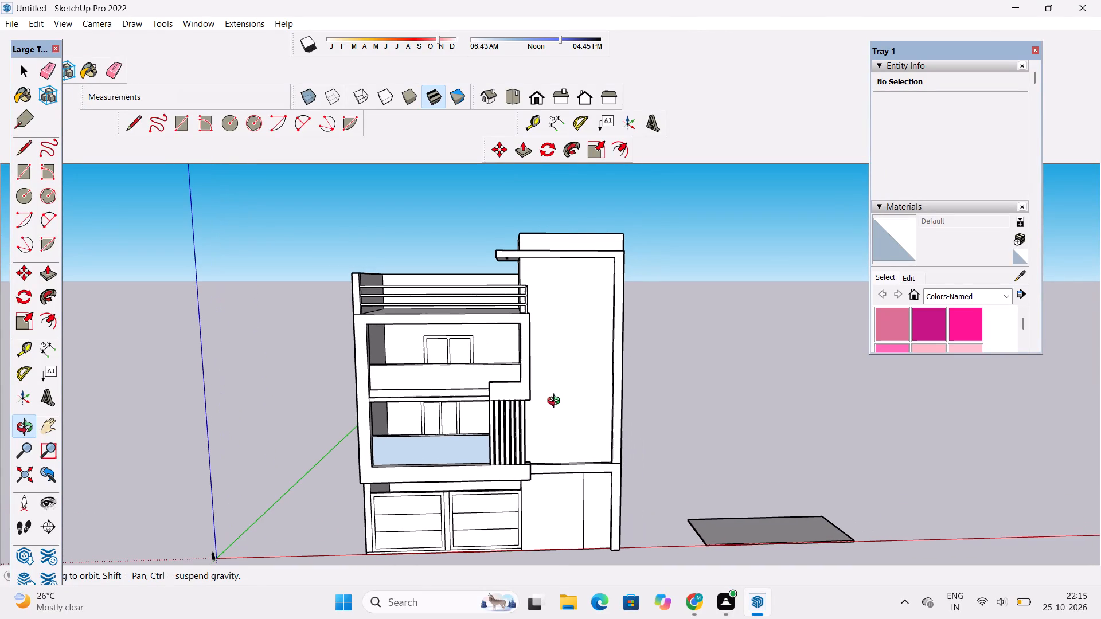
key("r")
scroll(503, 405, "down", 1)
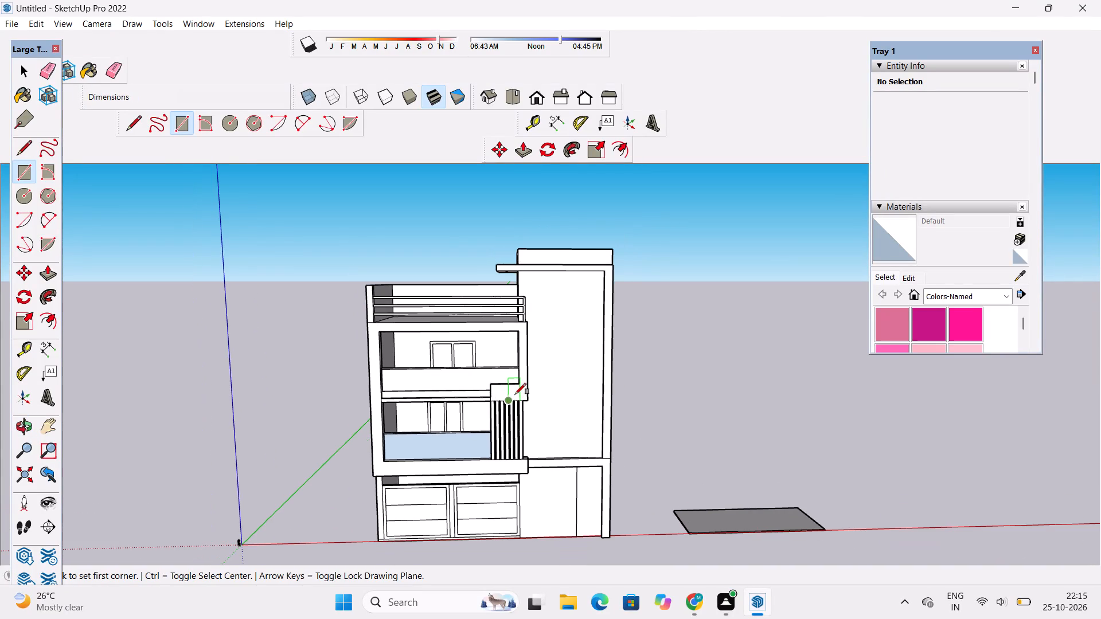
key("o")
left_click_drag(436, 436, 443, 448)
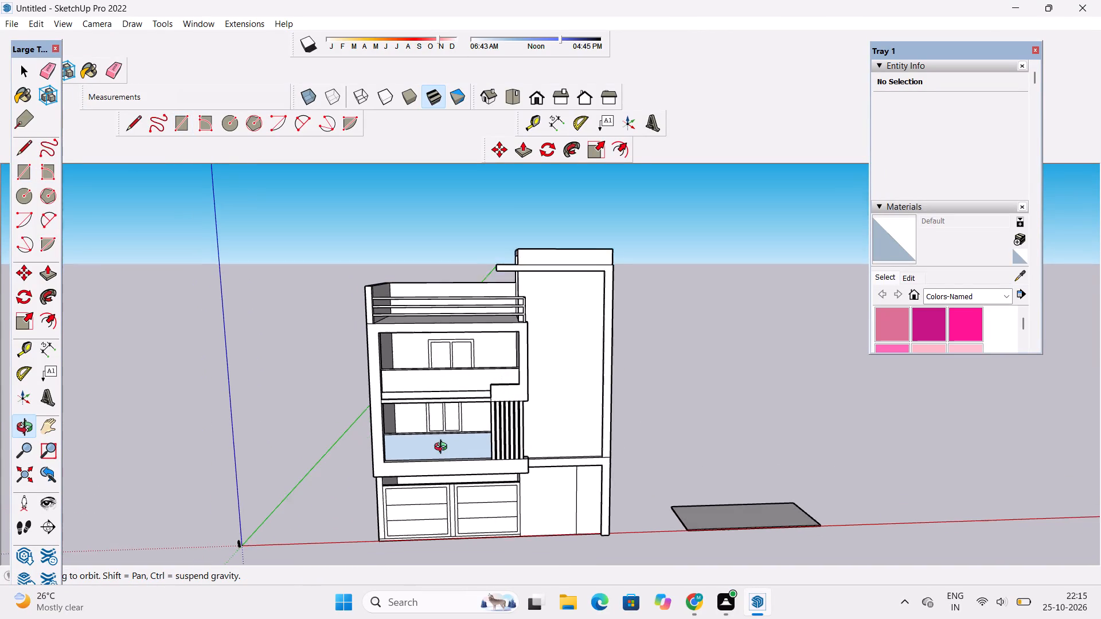
left_click_drag(443, 448, 445, 451)
scroll(477, 455, "up", 2)
left_click_drag(555, 420, 518, 426, "shift")
left_click_drag(526, 429, 512, 422)
left_click_drag(524, 399, 506, 401, "shift")
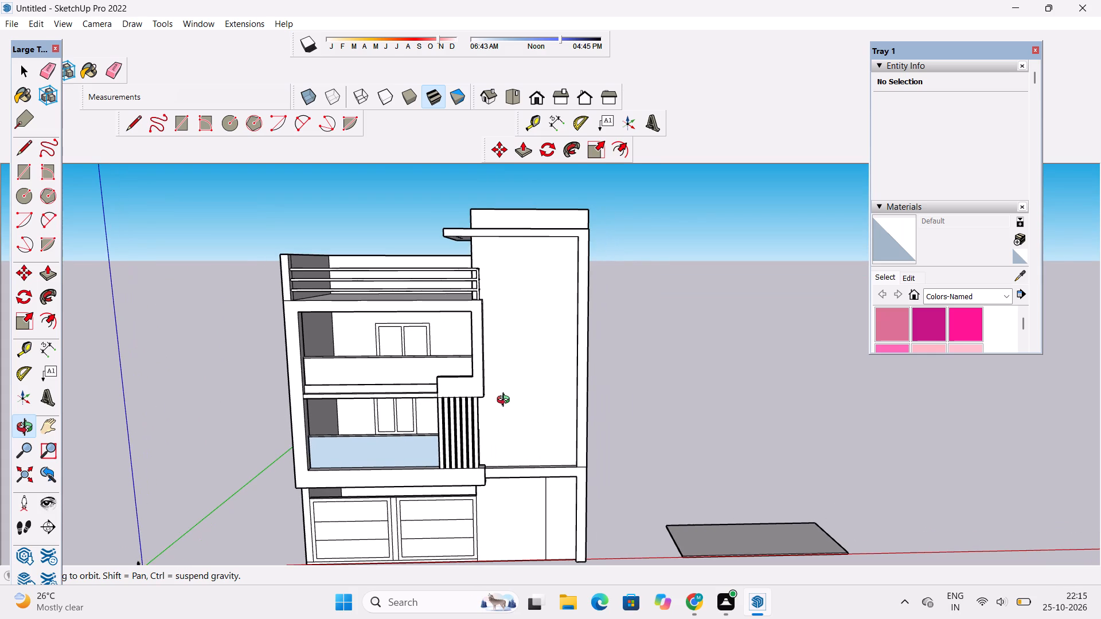
key("t")
left_click(471, 256)
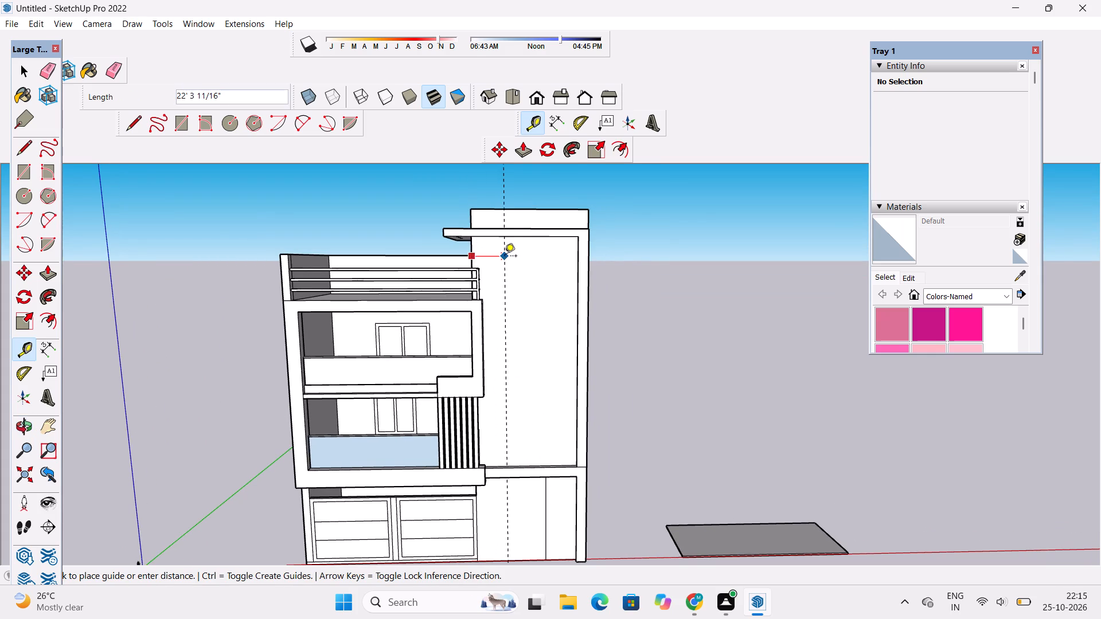
type("23'")
key("Return")
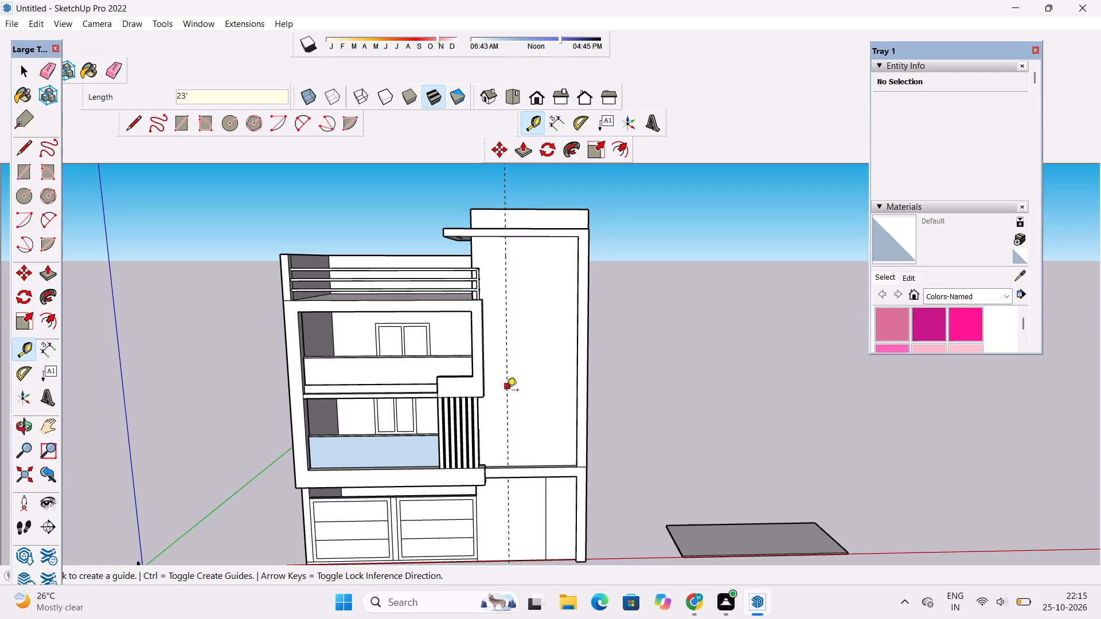
Place a second vertical guide line on the tall upper wall, 23' in from the inner edge of the end column.
scroll(506, 391, "up", 16)
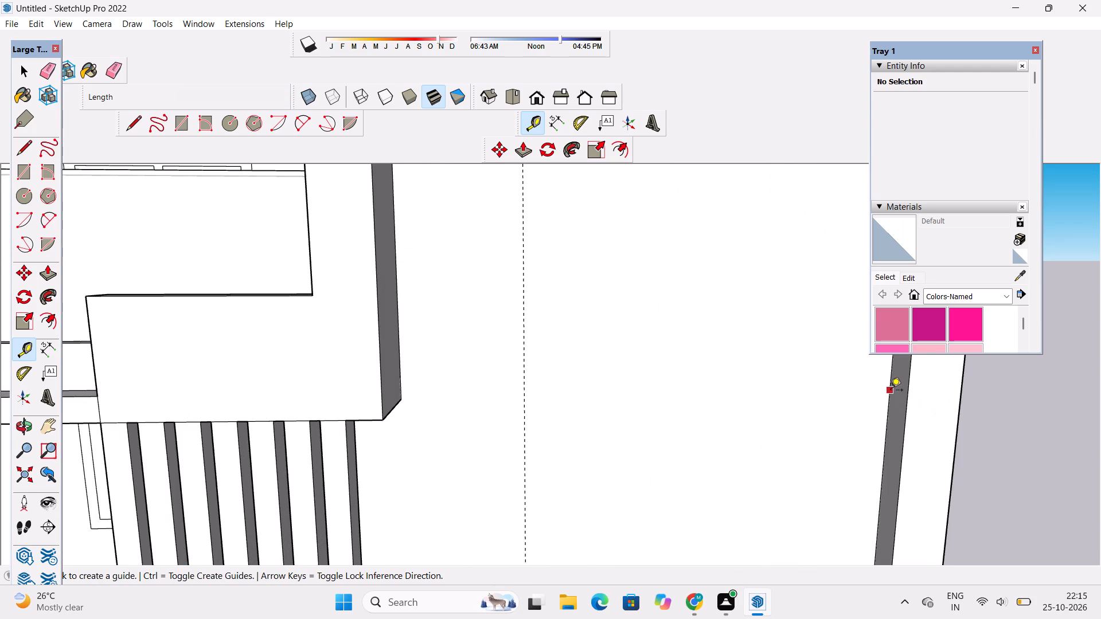
left_click(889, 389)
scroll(888, 389, "down", 1)
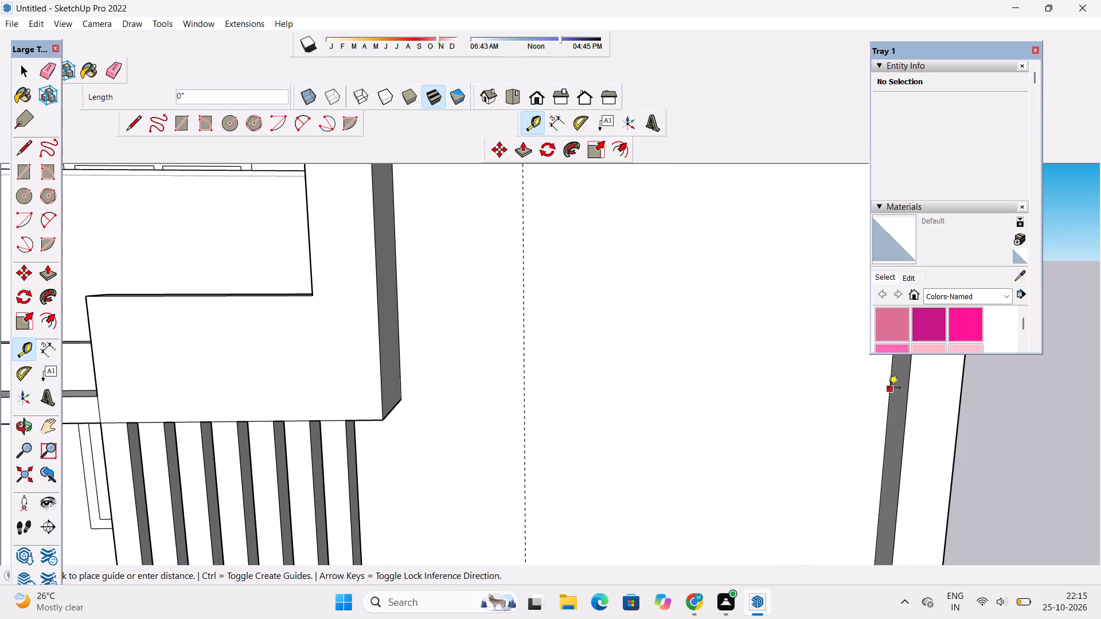
scroll(888, 389, "down", 2)
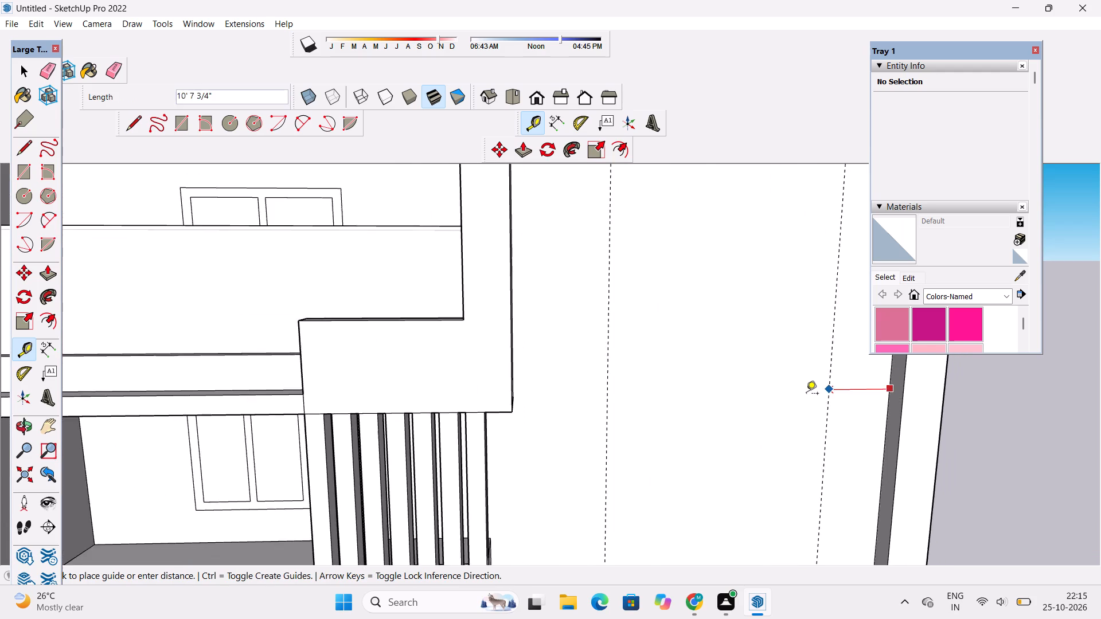
scroll(806, 394, "down", 10)
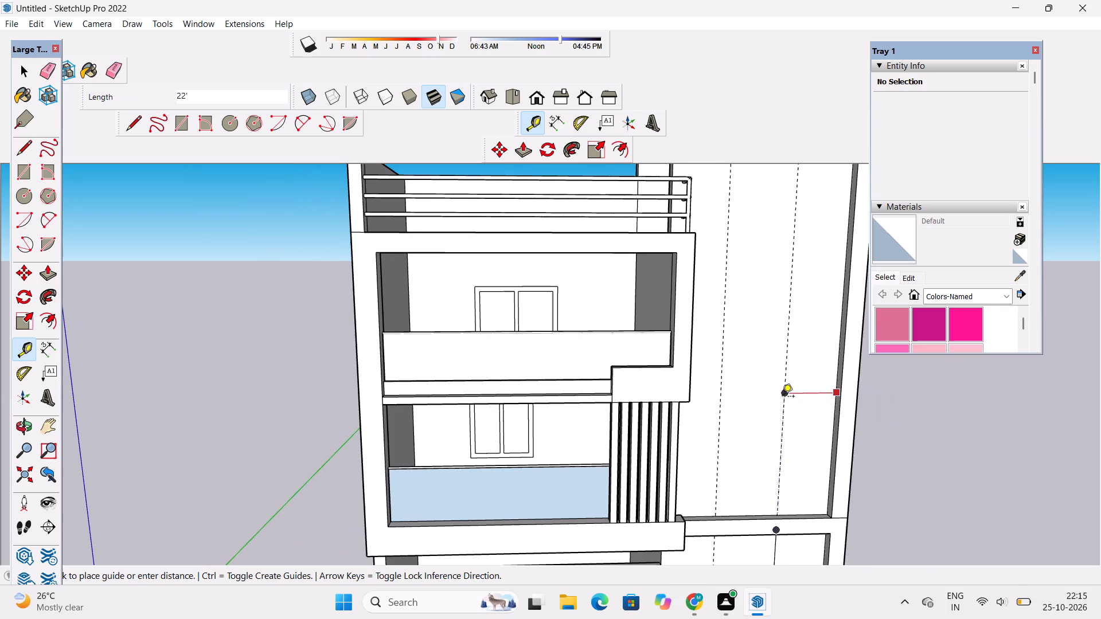
type("23'")
key("Return")
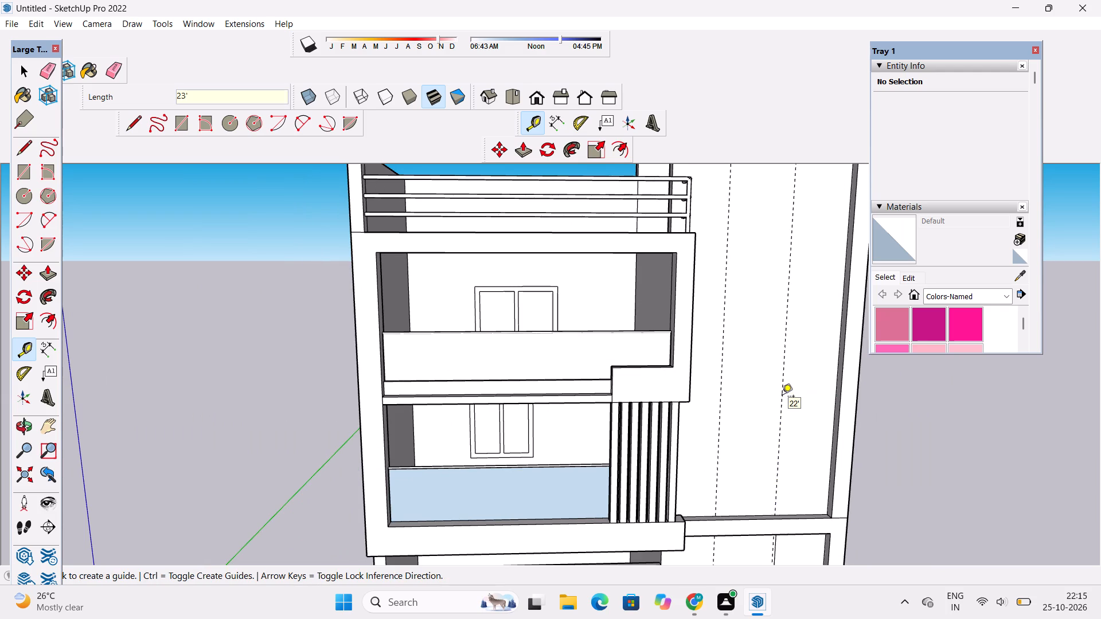
Place a horizontal guide line on the tall upper wall, 35' above its base edge at the beam.
scroll(787, 386, "down", 11)
key("o")
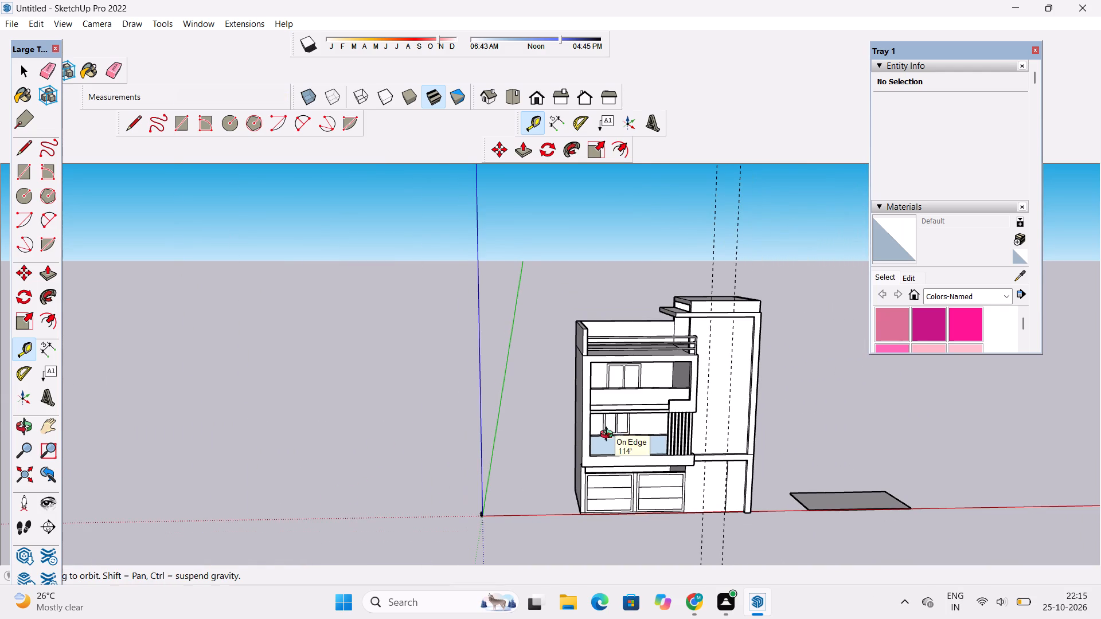
left_click_drag(610, 483, 674, 422)
left_click_drag(696, 457, 642, 437, "shift")
left_click_drag(694, 434, 580, 452)
scroll(649, 422, "up", 4)
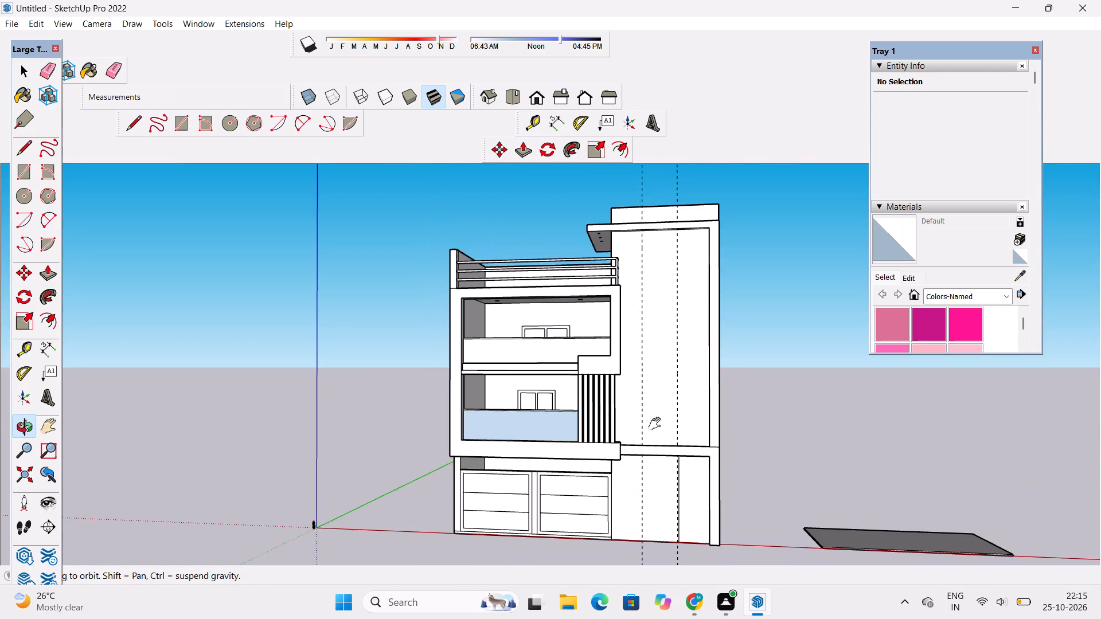
left_click_drag(657, 424, 627, 429, "shift")
left_click_drag(630, 448, 657, 527)
scroll(634, 453, "up", 6)
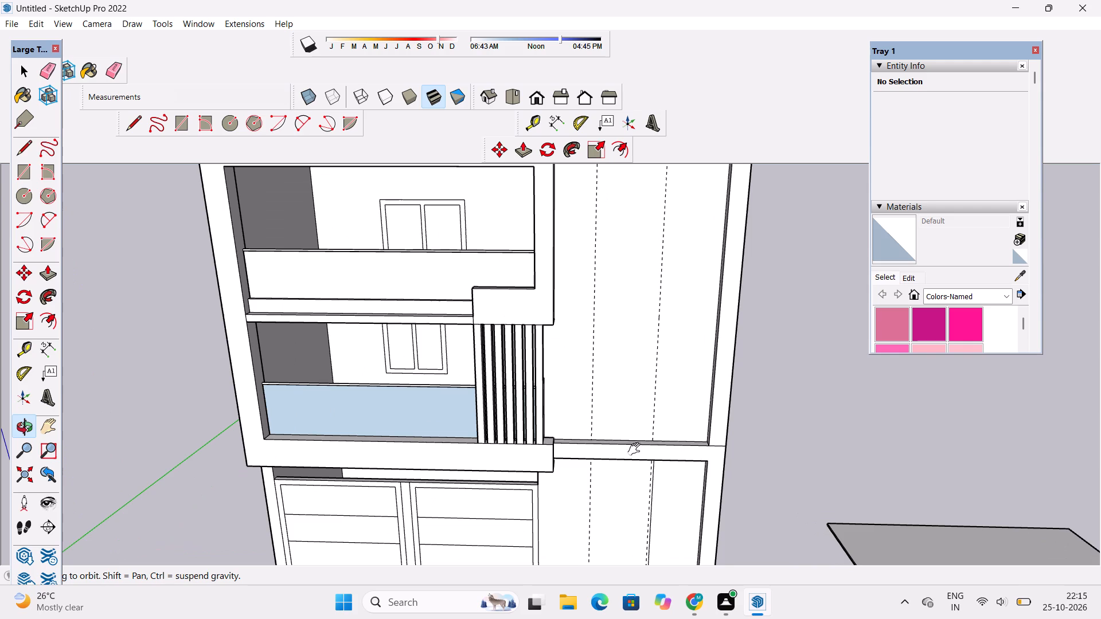
left_click_drag(637, 445, 639, 452, "shift")
scroll(639, 452, "up", 1)
left_click_drag(637, 454, 628, 461, "shift")
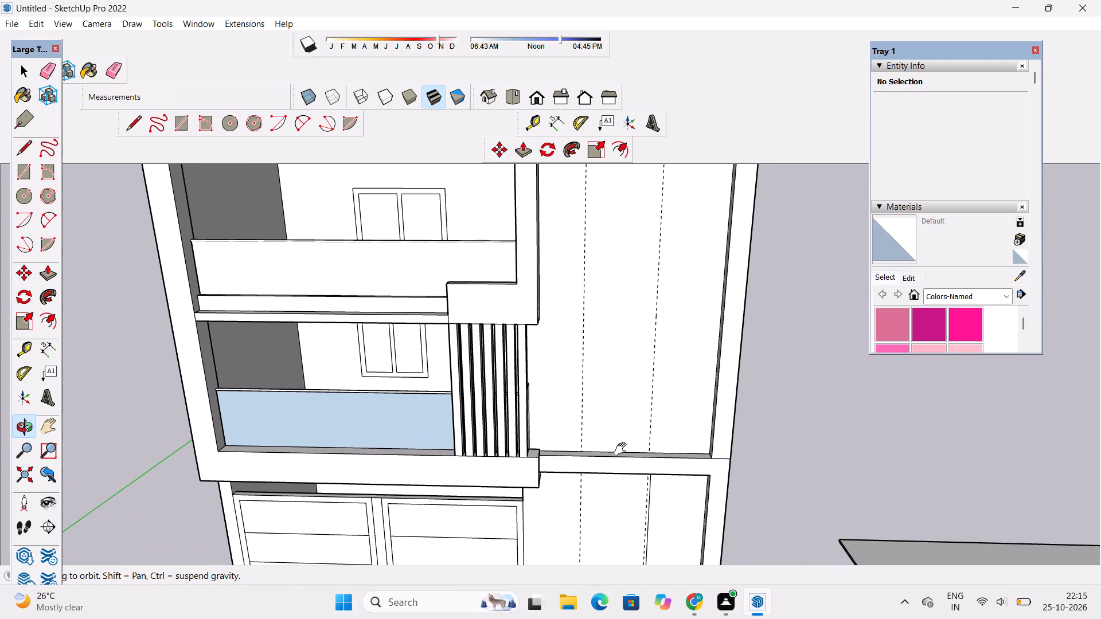
left_click_drag(621, 446, 620, 452, "shift")
left_click_drag(620, 452, 614, 461, "shift")
left_click_drag(614, 461, 618, 466)
left_click_drag(626, 461, 630, 476, "shift")
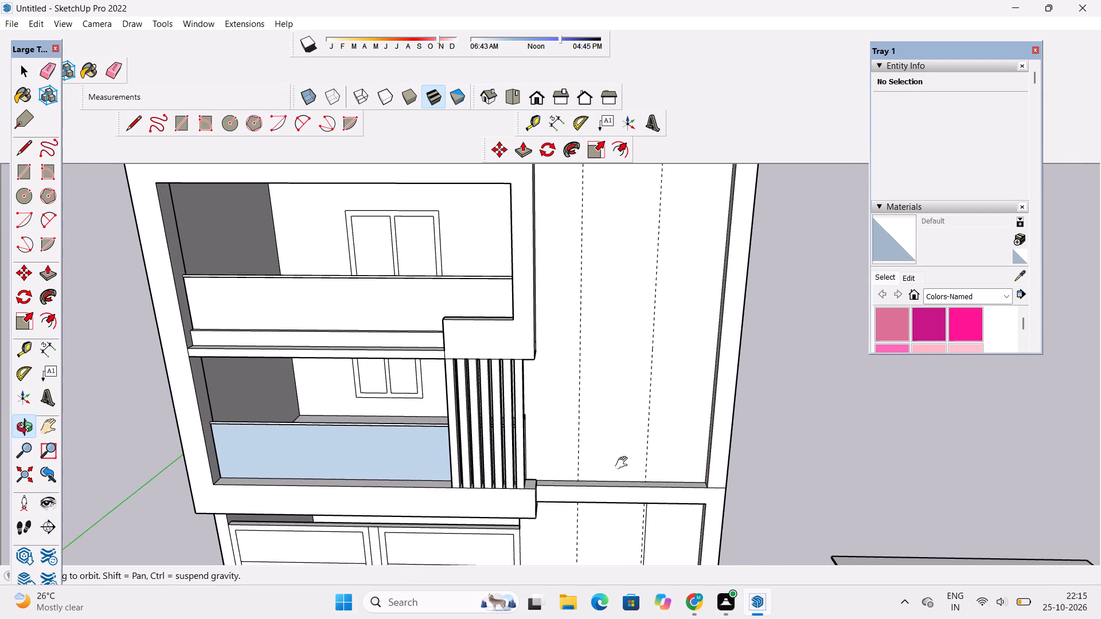
scroll(622, 456, "down", 4)
left_click_drag(622, 456, 622, 464, "shift")
left_click(618, 472, "shift")
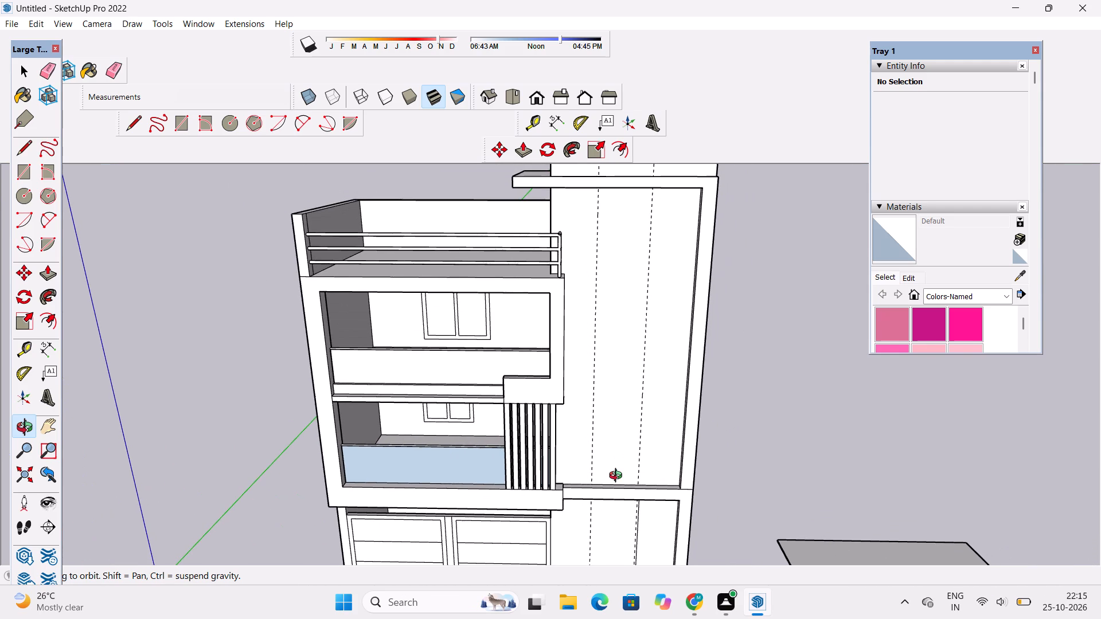
scroll(618, 477, "up", 2)
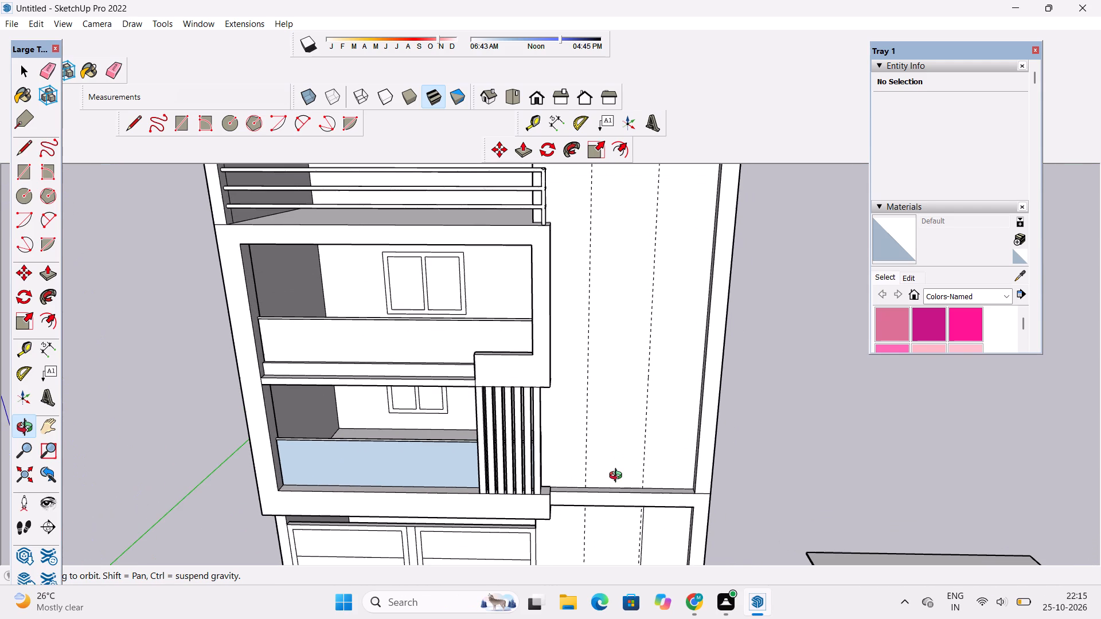
key("t")
scroll(618, 477, "up", 3)
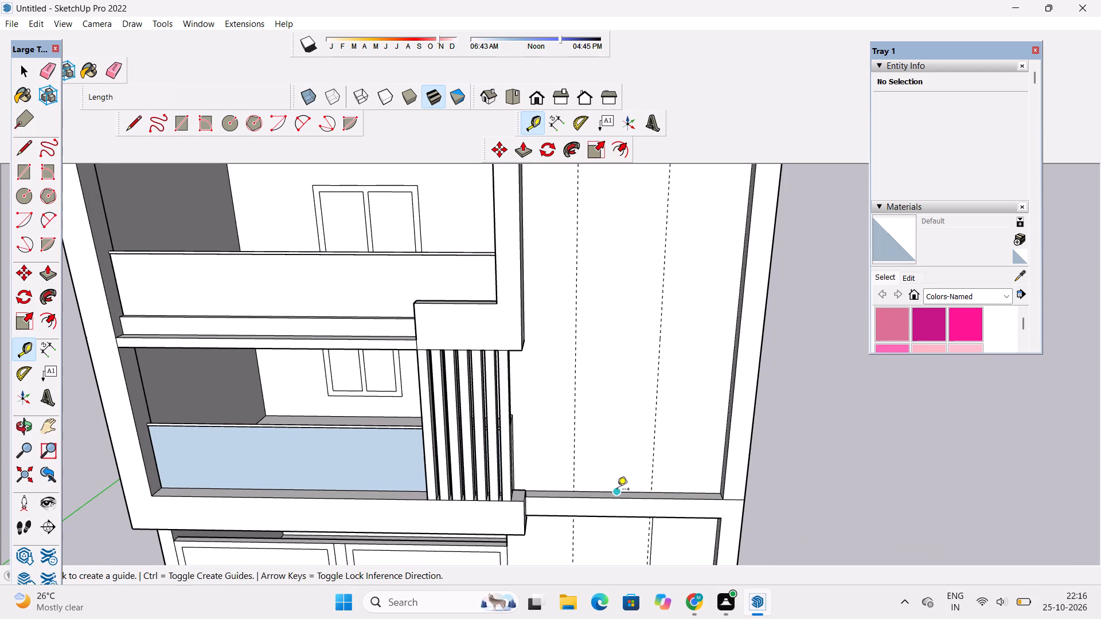
scroll(617, 490, "up", 11)
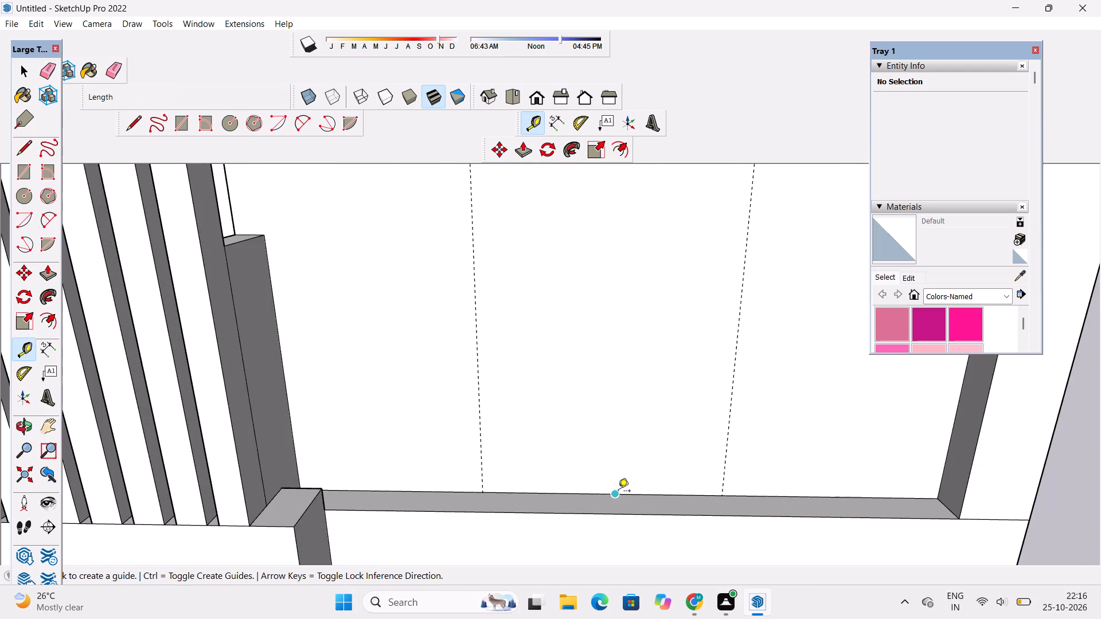
left_click(615, 493)
scroll(615, 493, "down", 6)
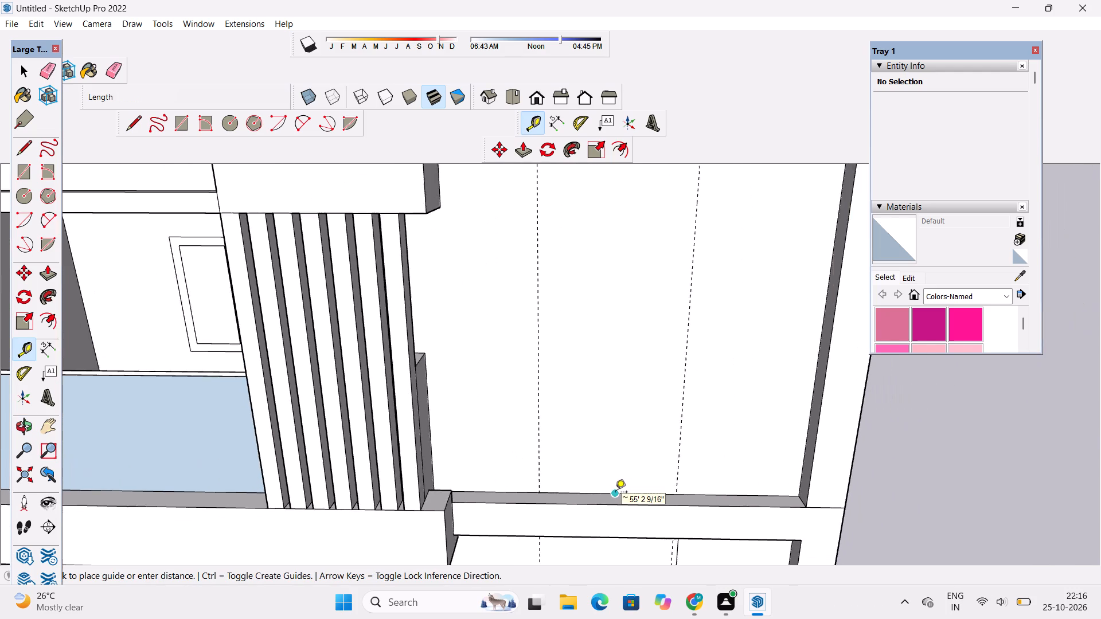
scroll(615, 493, "down", 14)
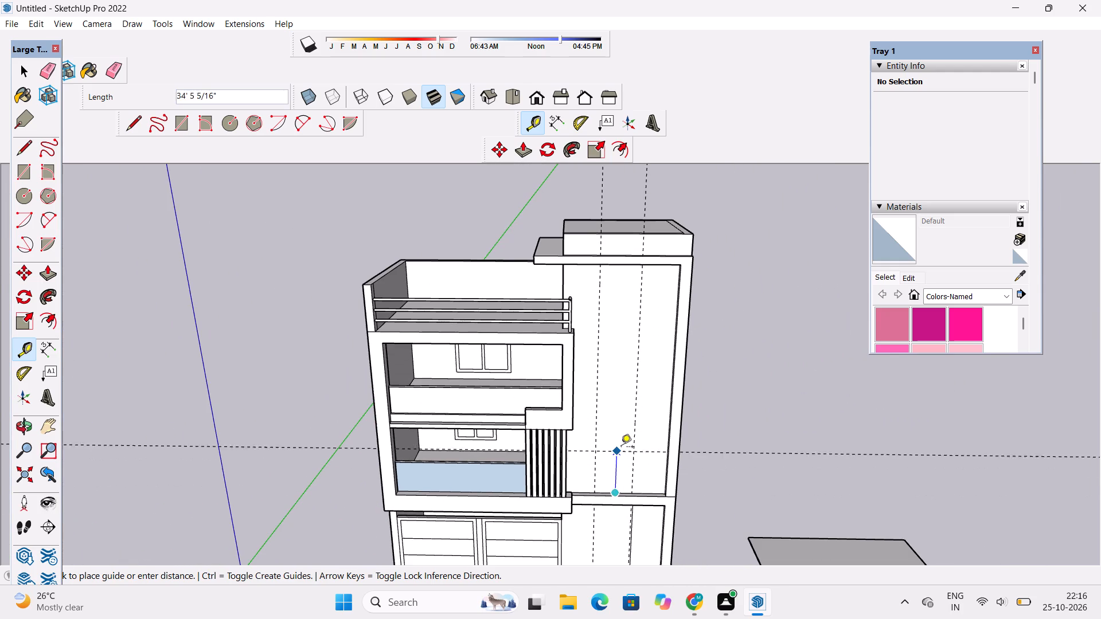
scroll(623, 438, "up", 1)
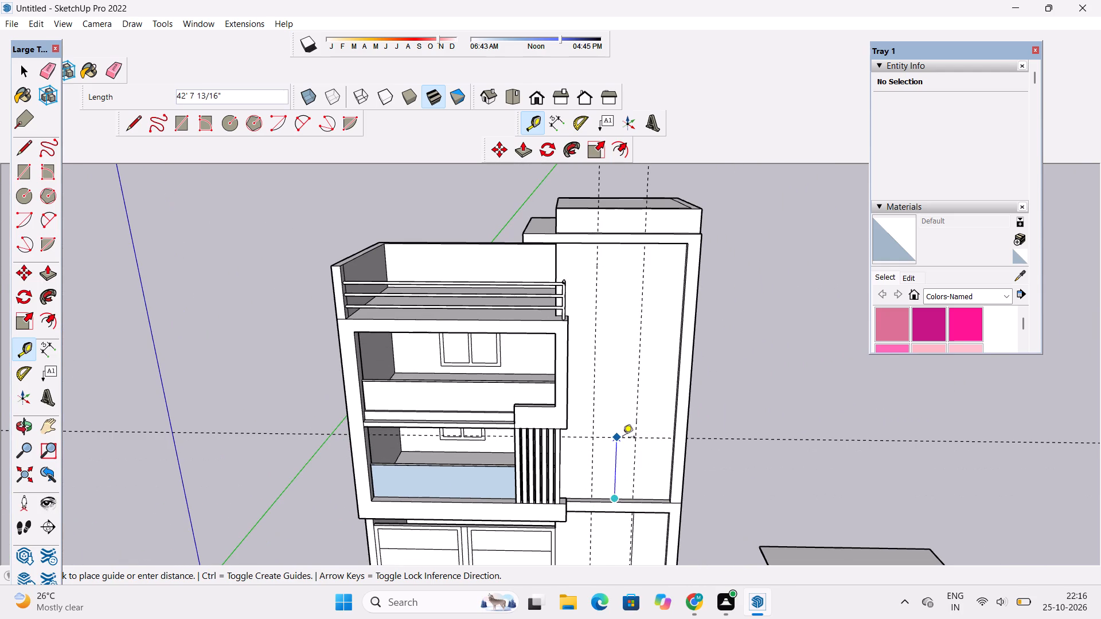
type("35'")
key("Return")
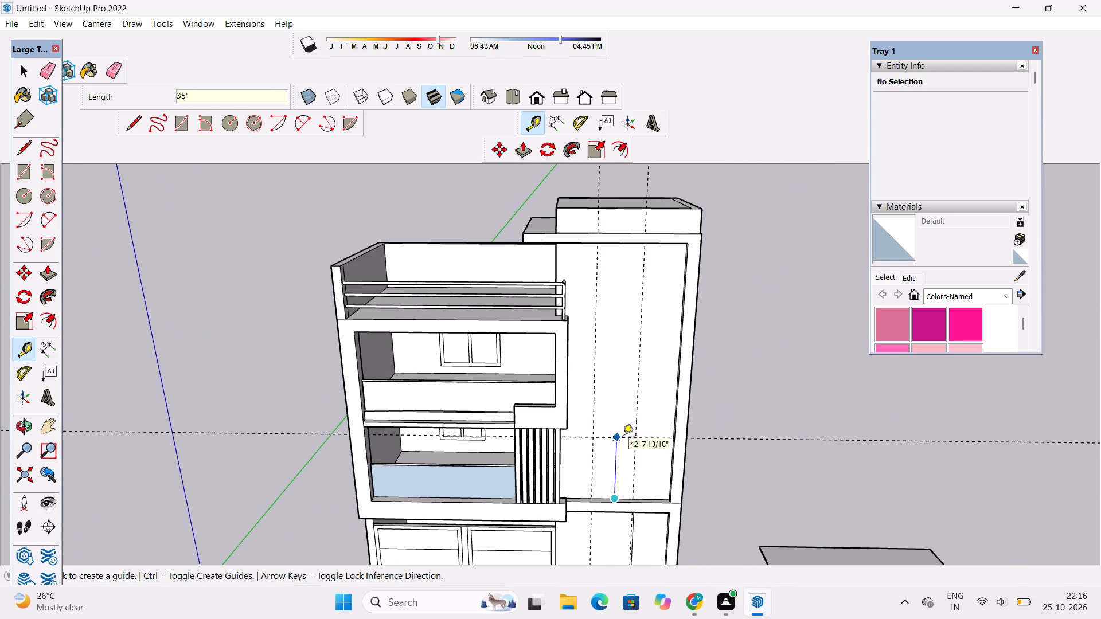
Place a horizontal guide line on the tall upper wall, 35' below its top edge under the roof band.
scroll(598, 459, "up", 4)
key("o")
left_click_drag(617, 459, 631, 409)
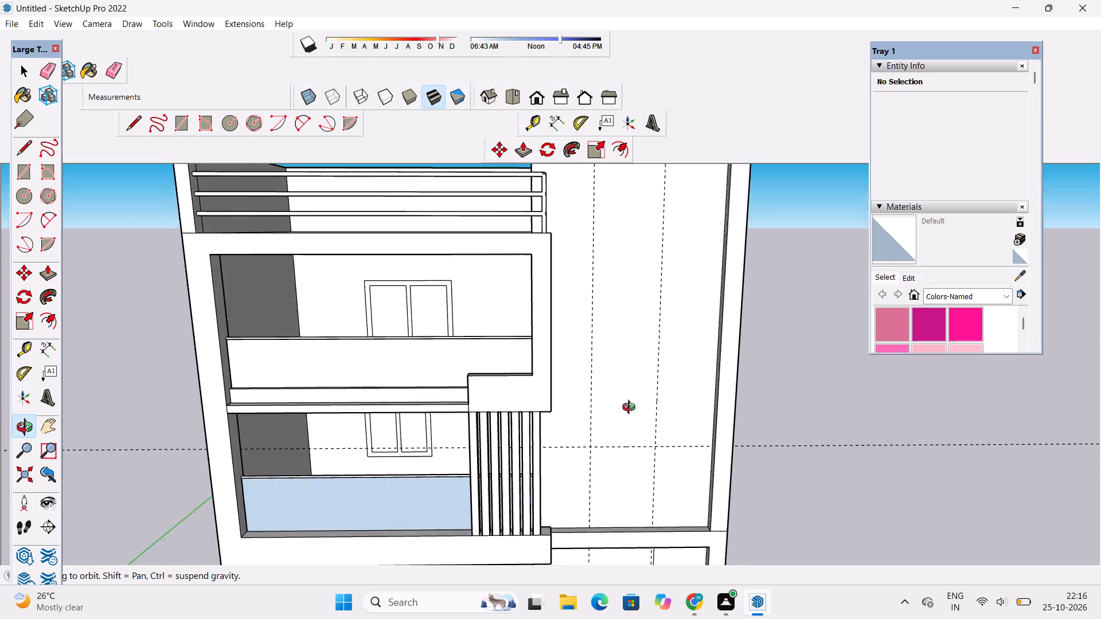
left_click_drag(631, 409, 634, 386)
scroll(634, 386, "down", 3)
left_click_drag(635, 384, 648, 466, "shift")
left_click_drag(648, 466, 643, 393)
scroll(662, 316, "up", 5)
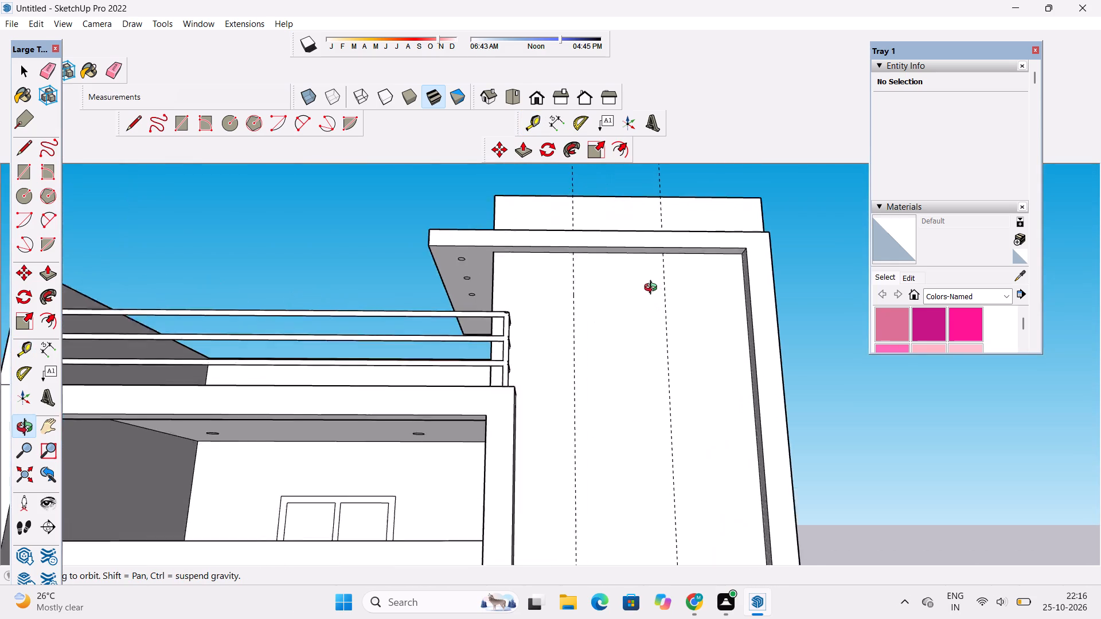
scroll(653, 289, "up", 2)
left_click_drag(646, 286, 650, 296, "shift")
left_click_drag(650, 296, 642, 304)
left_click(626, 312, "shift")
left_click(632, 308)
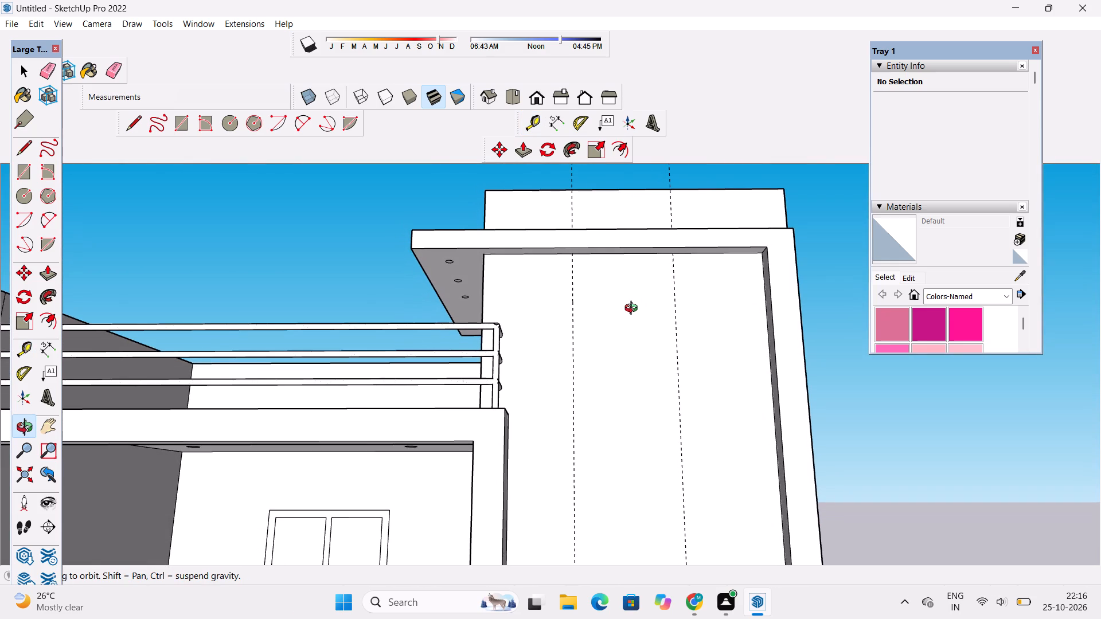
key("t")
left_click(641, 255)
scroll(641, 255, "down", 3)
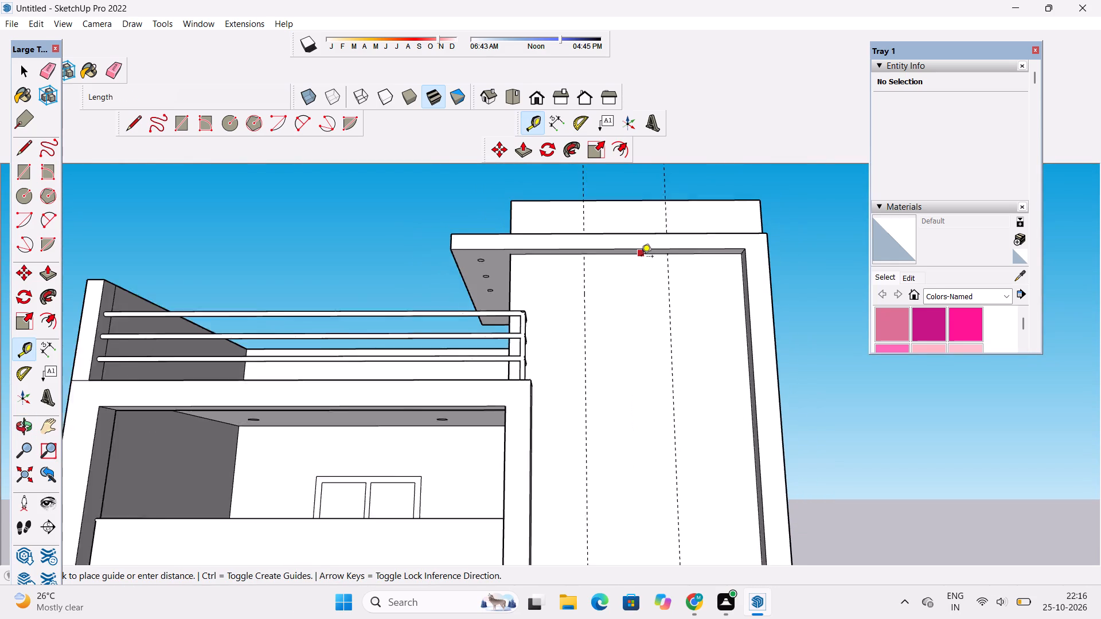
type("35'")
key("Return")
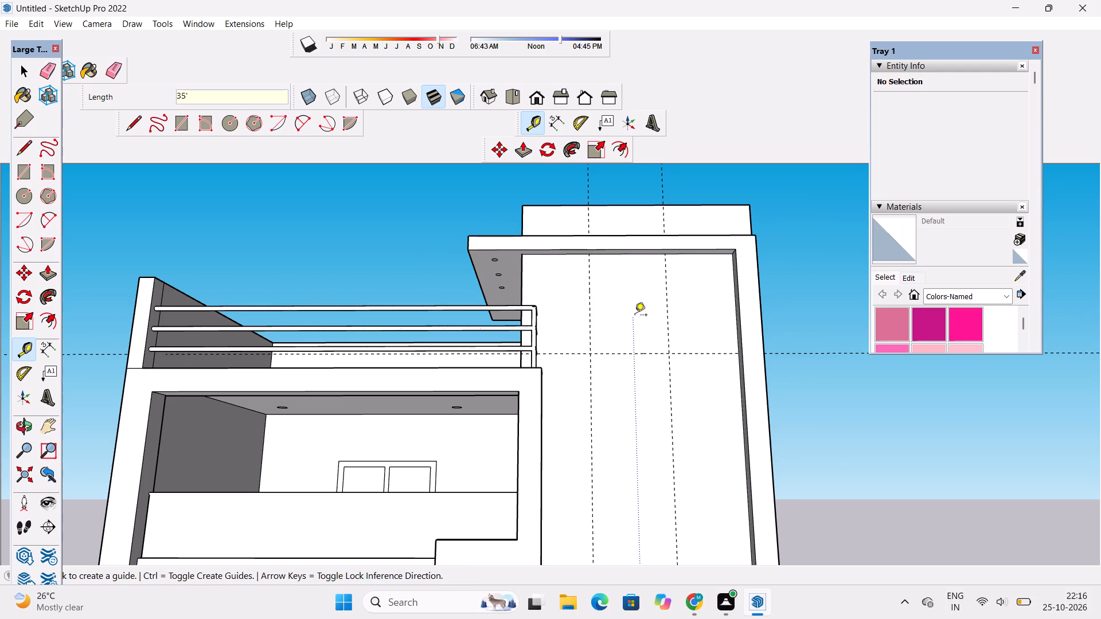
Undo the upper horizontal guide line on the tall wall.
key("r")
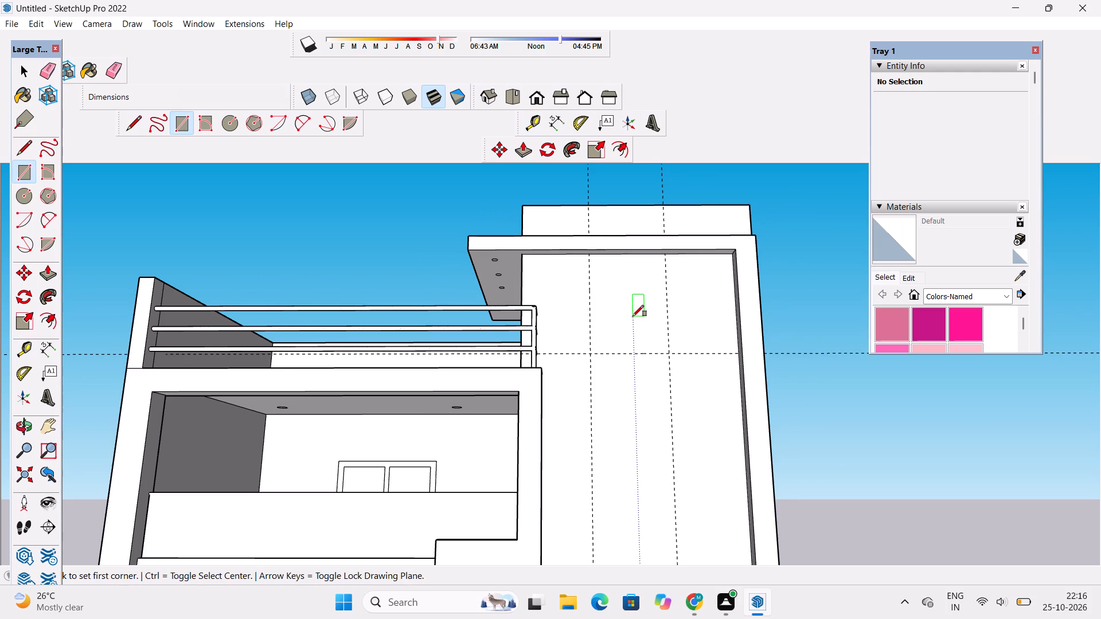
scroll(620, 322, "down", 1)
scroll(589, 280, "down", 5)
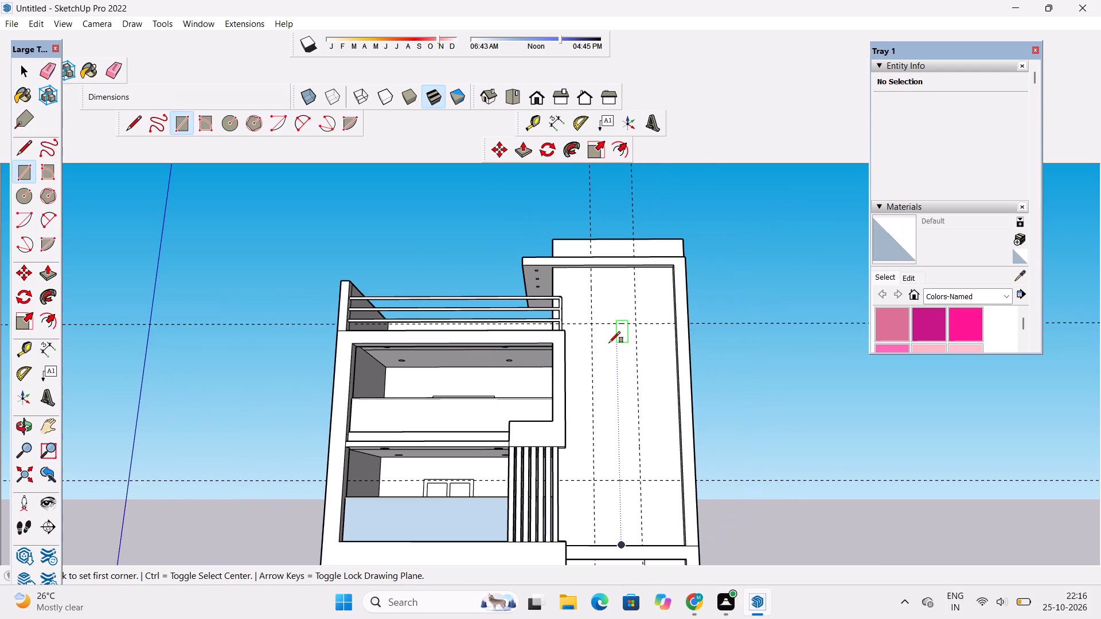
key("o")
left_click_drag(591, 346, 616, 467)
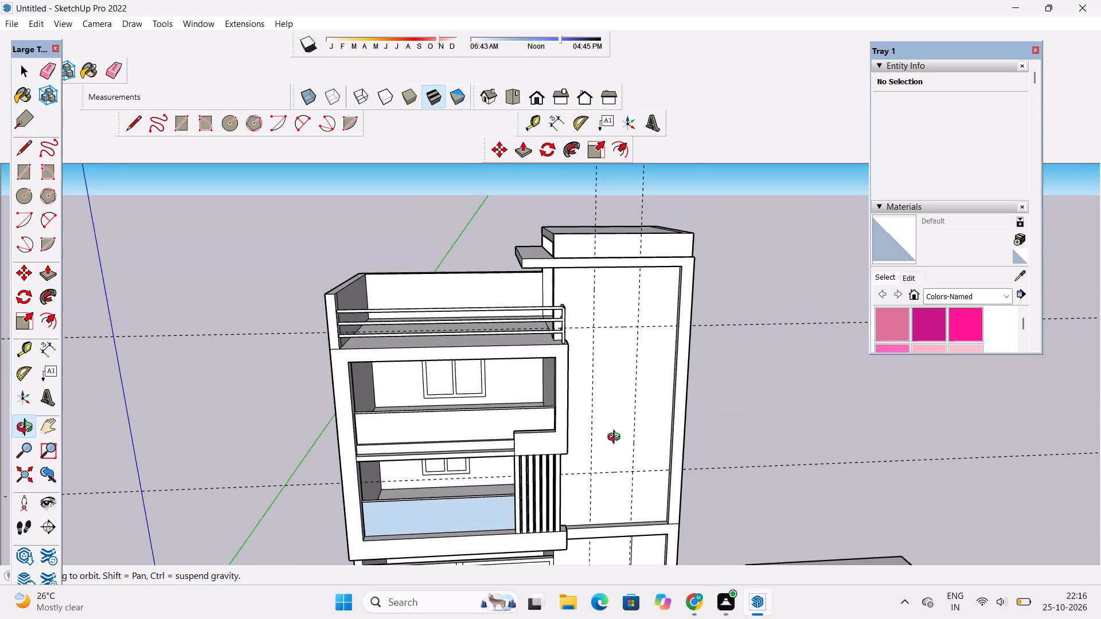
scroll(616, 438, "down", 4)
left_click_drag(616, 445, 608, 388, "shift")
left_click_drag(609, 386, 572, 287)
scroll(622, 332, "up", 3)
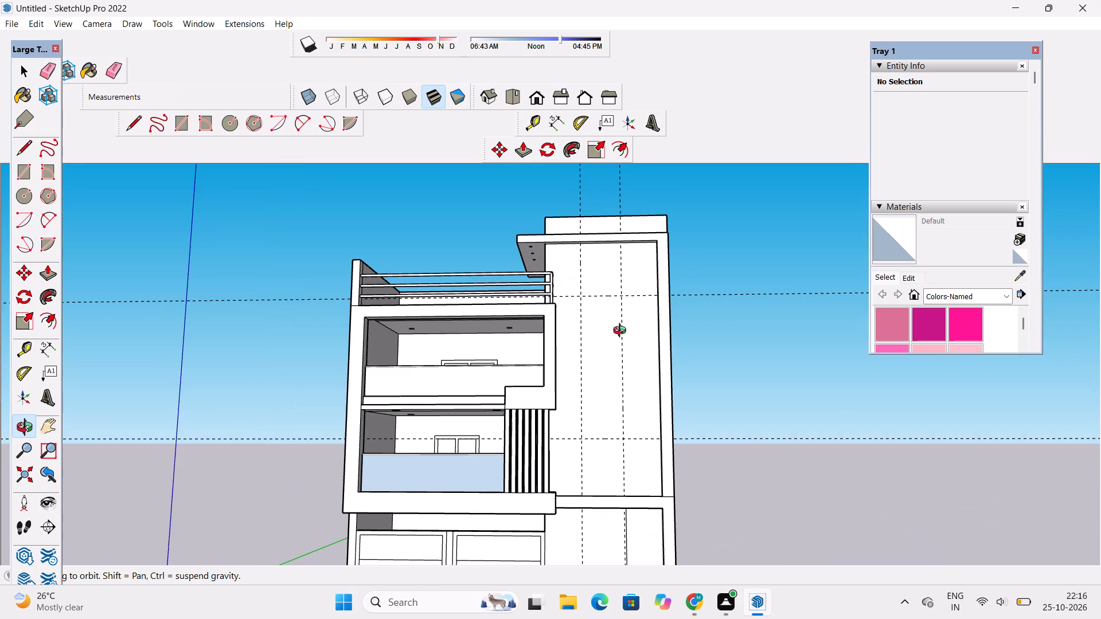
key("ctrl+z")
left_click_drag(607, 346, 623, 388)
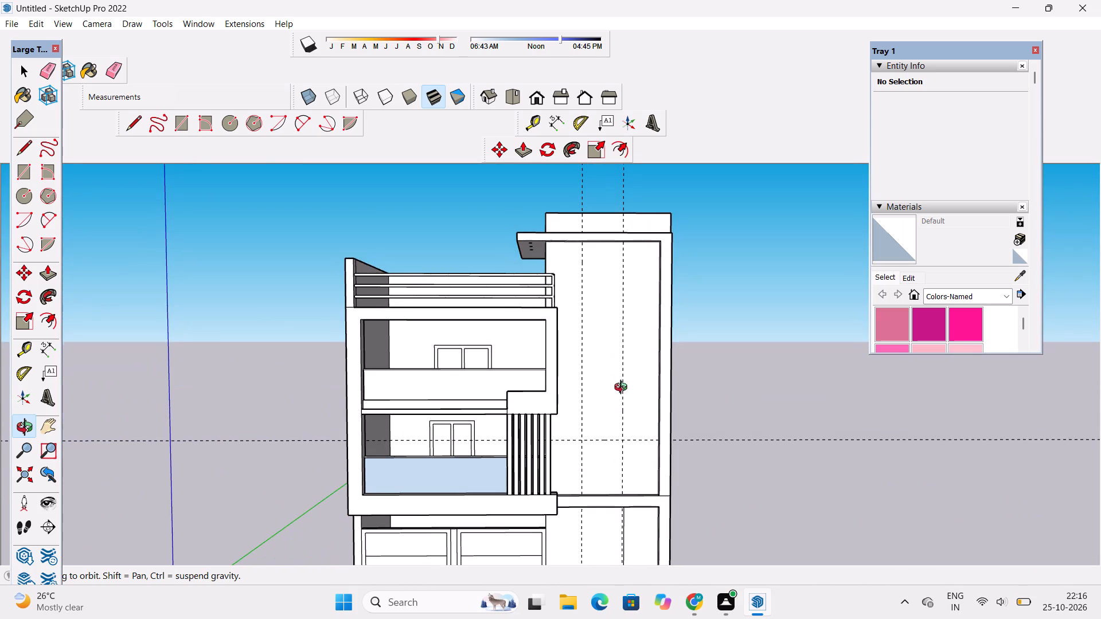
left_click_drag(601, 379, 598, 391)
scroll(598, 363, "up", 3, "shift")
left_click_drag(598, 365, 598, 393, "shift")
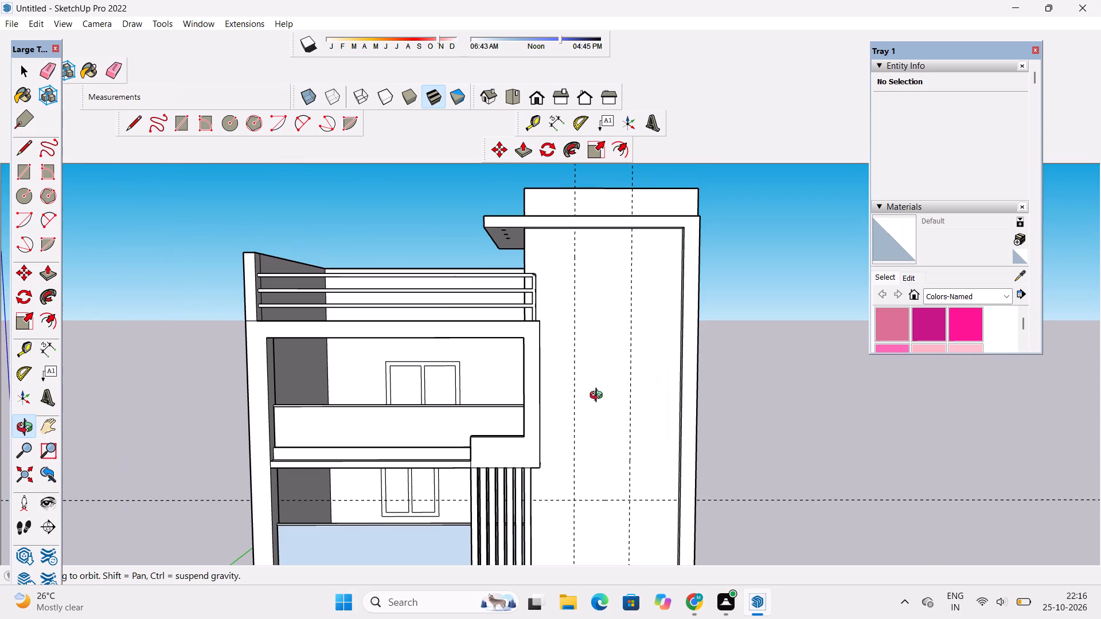
Place a horizontal guide line on the tall upper wall, 103' above the existing lower horizontal guide.
key("t")
left_click(591, 500)
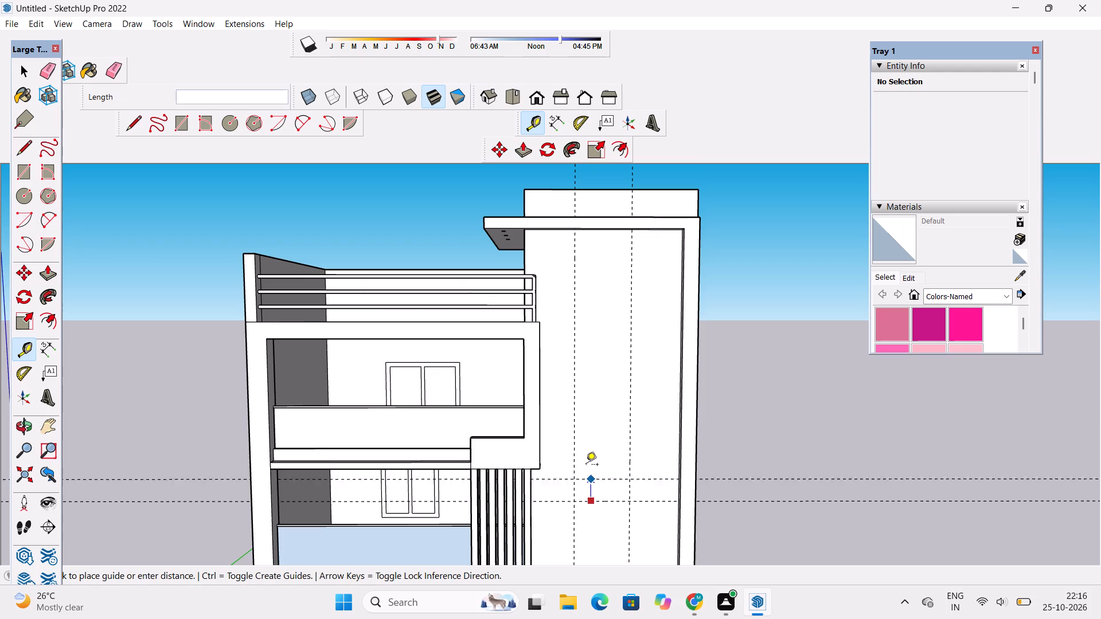
scroll(586, 463, "down", 3)
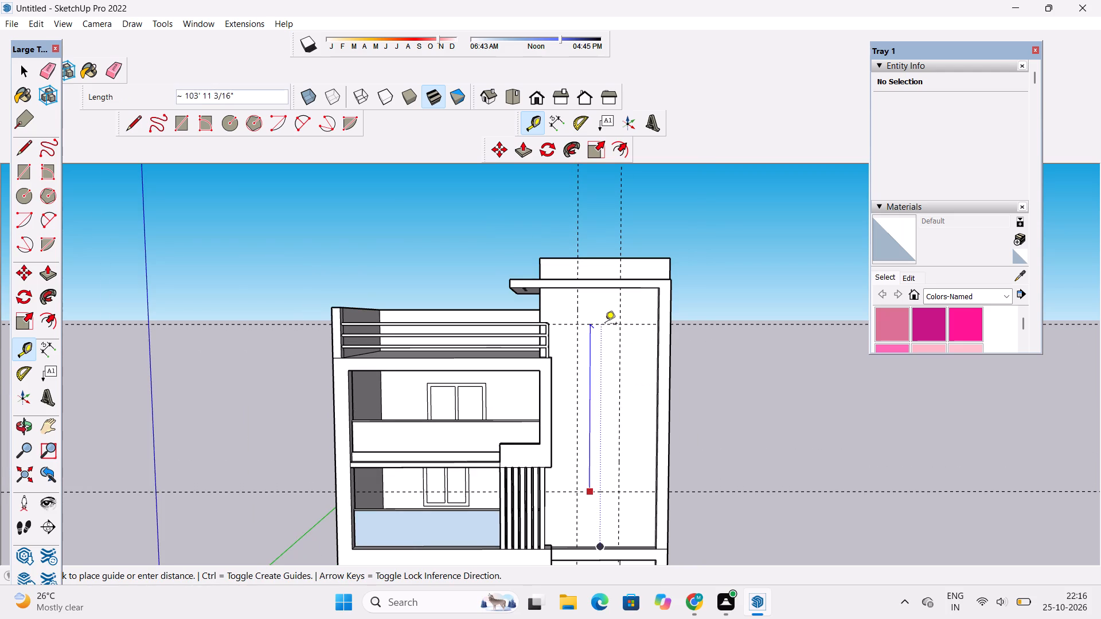
scroll(605, 324, "up", 1)
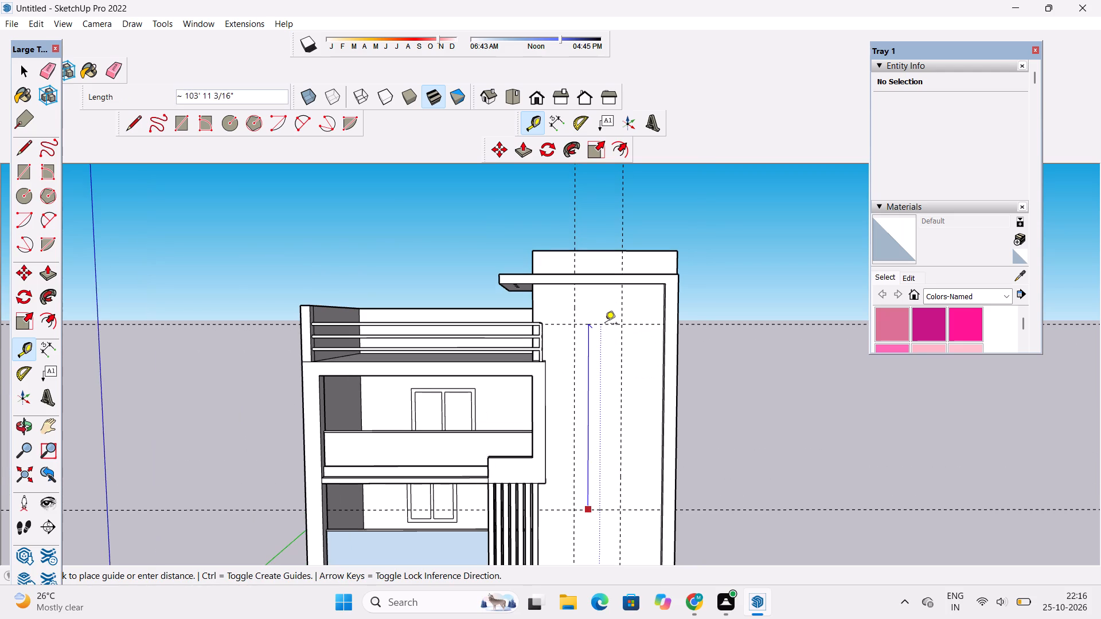
type("103")
key("apostrophe")
key("Return")
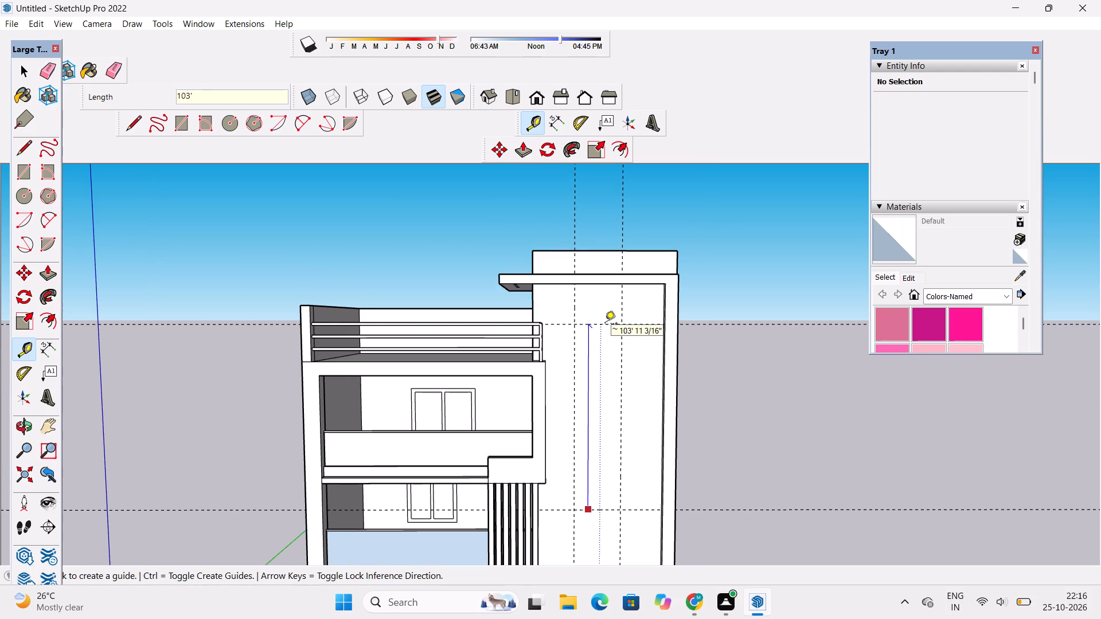
Draw a 103' by 26' upright rectangle on the tall upper wall between the intersections of the four guide lines.
key("r")
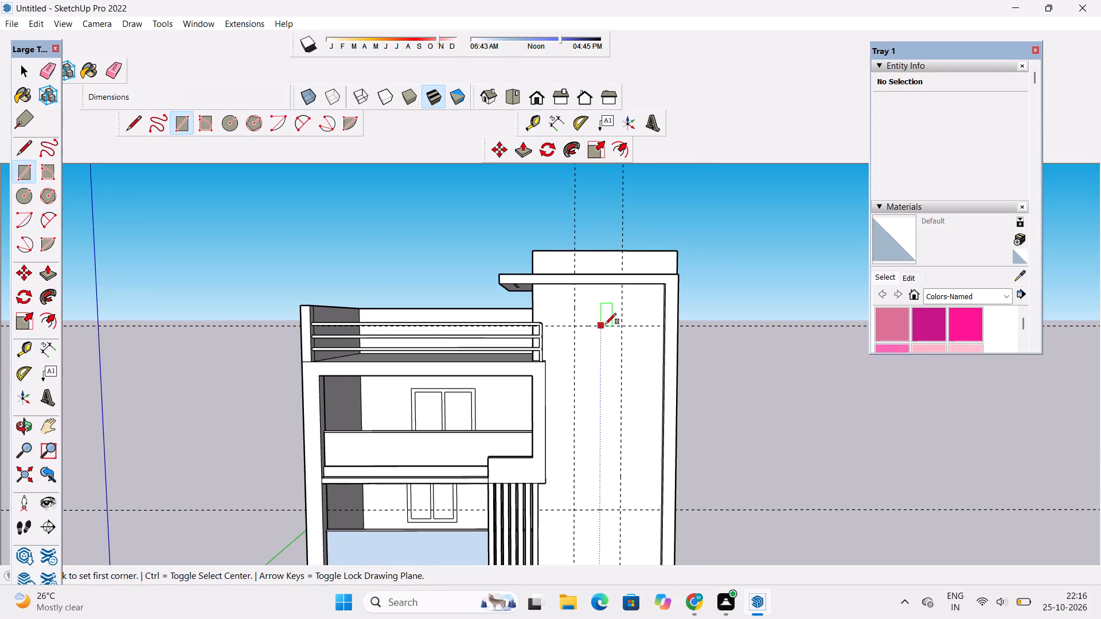
left_click(573, 327)
scroll(576, 315, "down", 5)
scroll(600, 391, "up", 1)
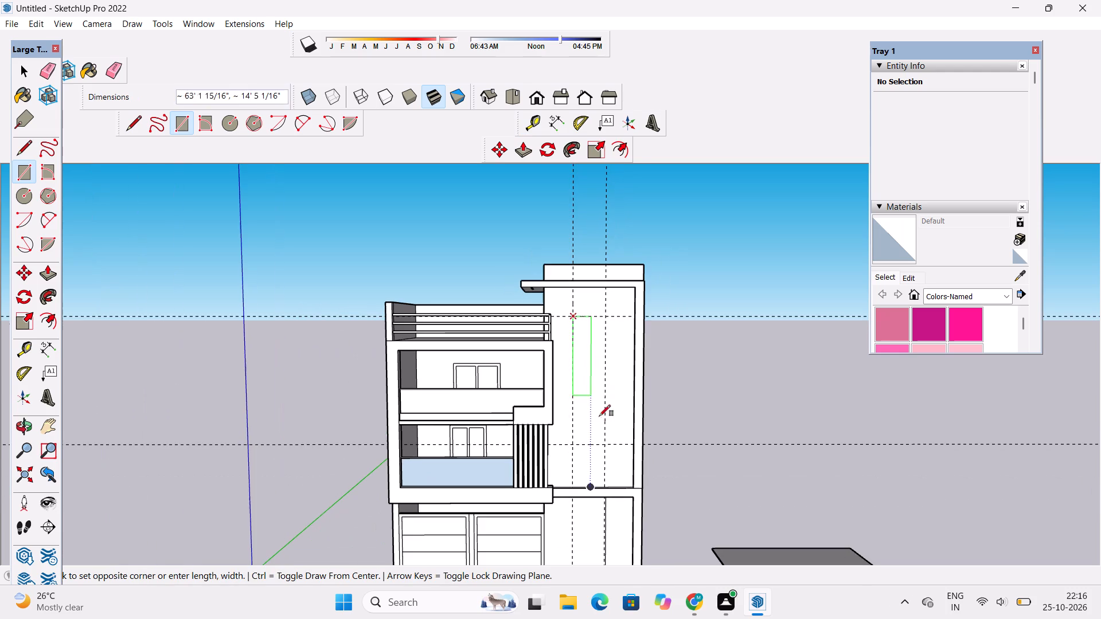
left_click(603, 444)
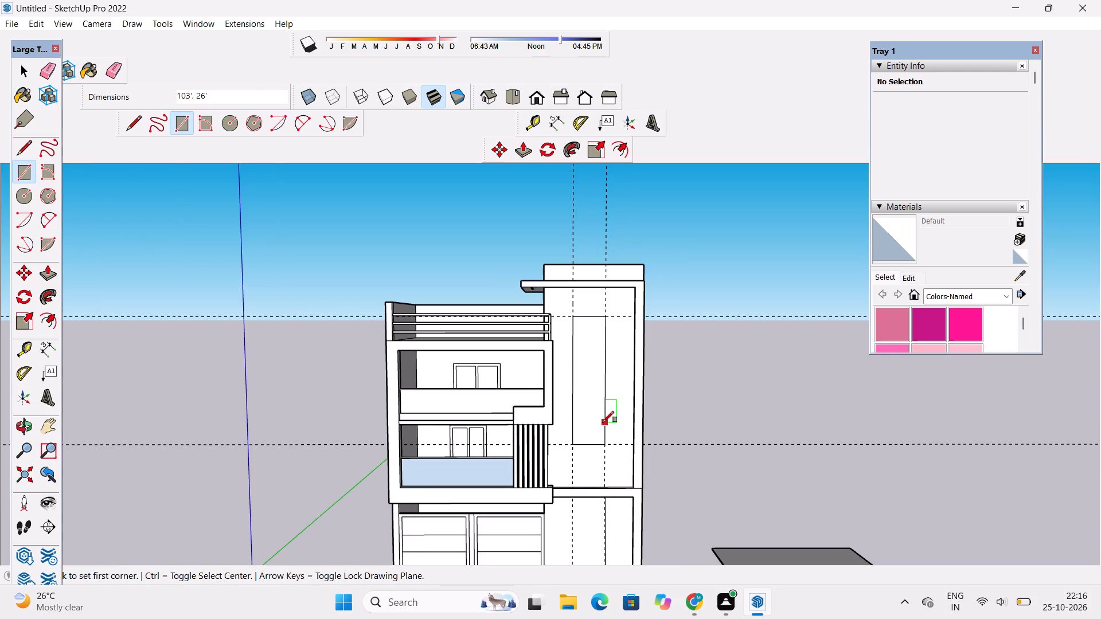
Erase the two horizontal and two vertical guide lines around the new tall rectangle.
key("e")
left_click_drag(688, 283, 680, 452)
scroll(640, 382, "down", 4)
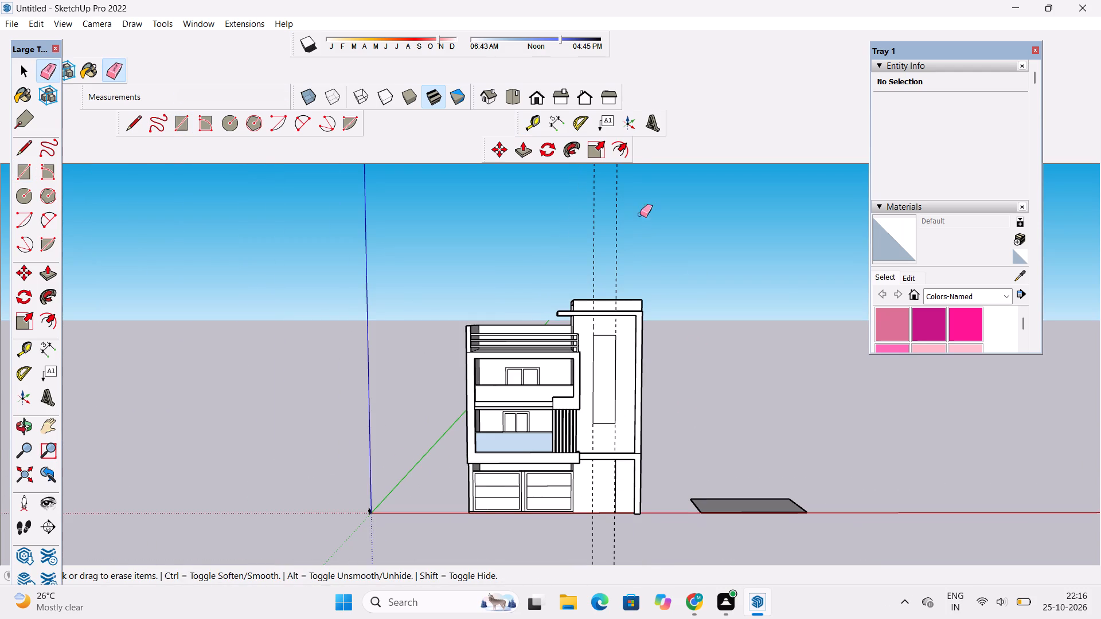
left_click_drag(640, 214, 583, 272)
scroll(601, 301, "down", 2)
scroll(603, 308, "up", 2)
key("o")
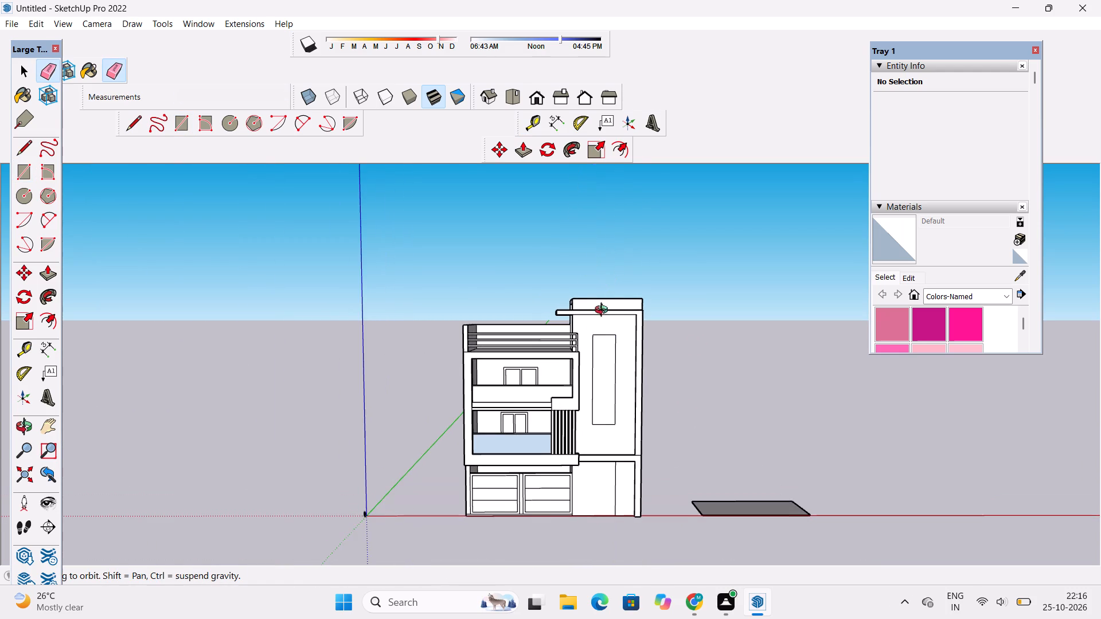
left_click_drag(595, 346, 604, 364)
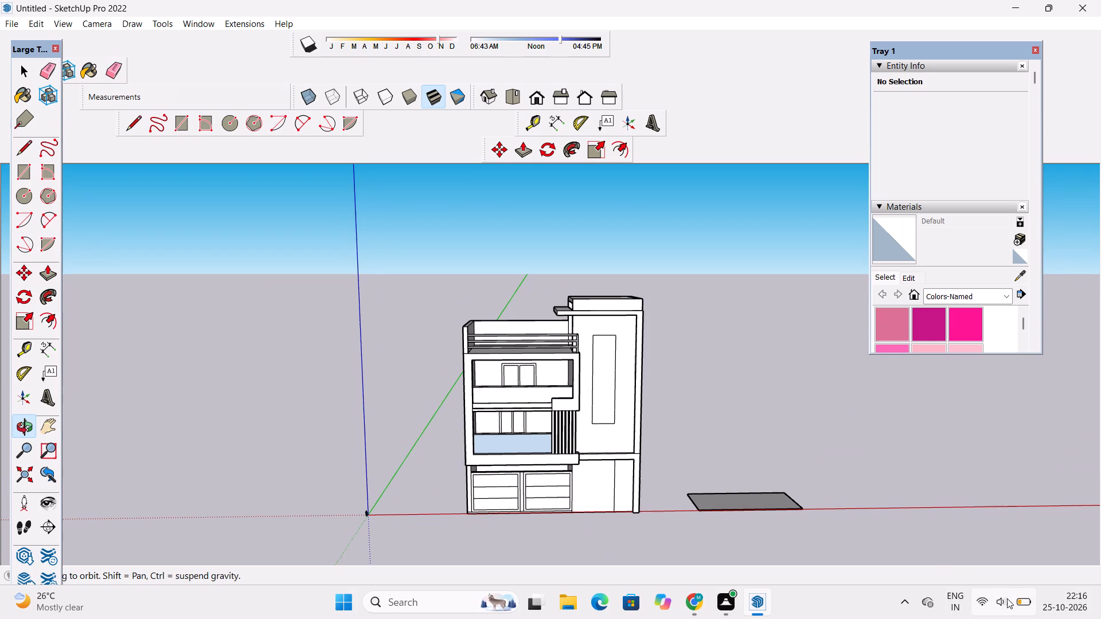